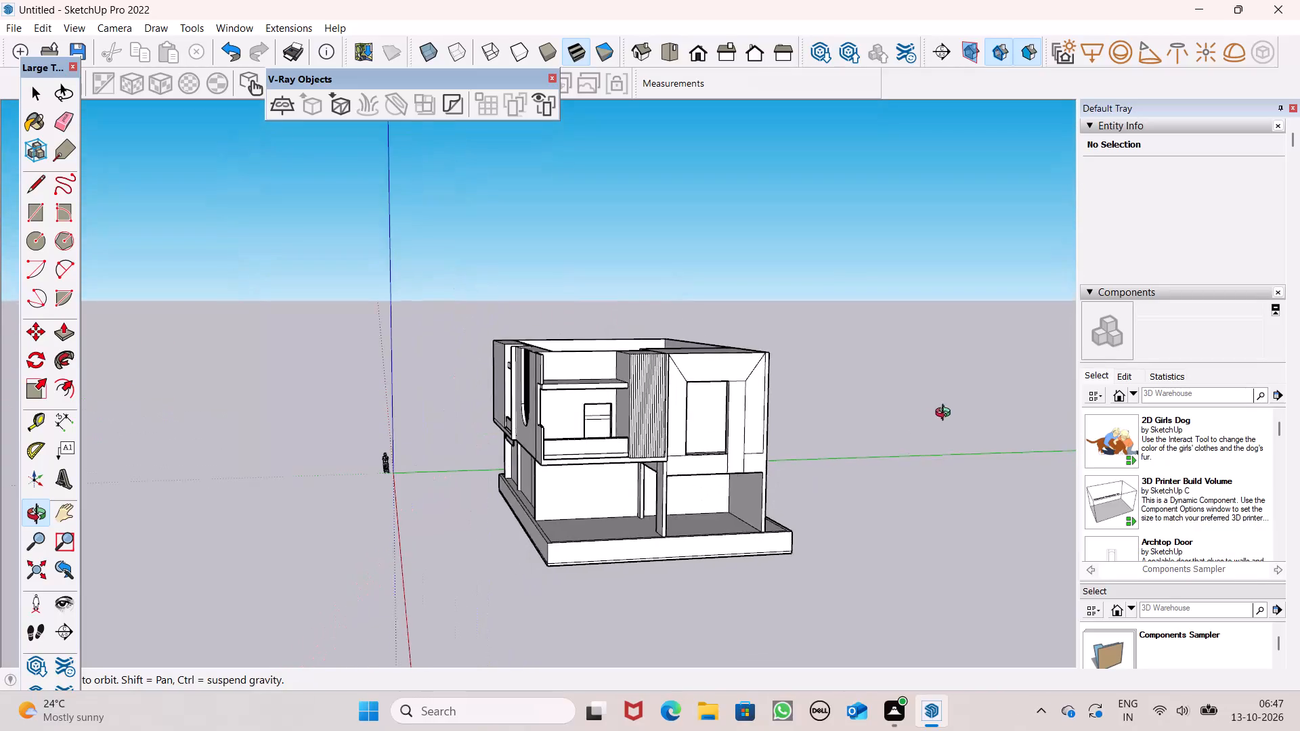
# Draw a vertical line about 13' 6" long inside the rounded wall recess, close to the straight edge on its unlined side.
pyautogui.moveTo(621, 426); pyautogui.dragTo(959, 433, button='middle')
pyautogui.moveTo(525, 405); pyautogui.dragTo(631, 414, button='middle')
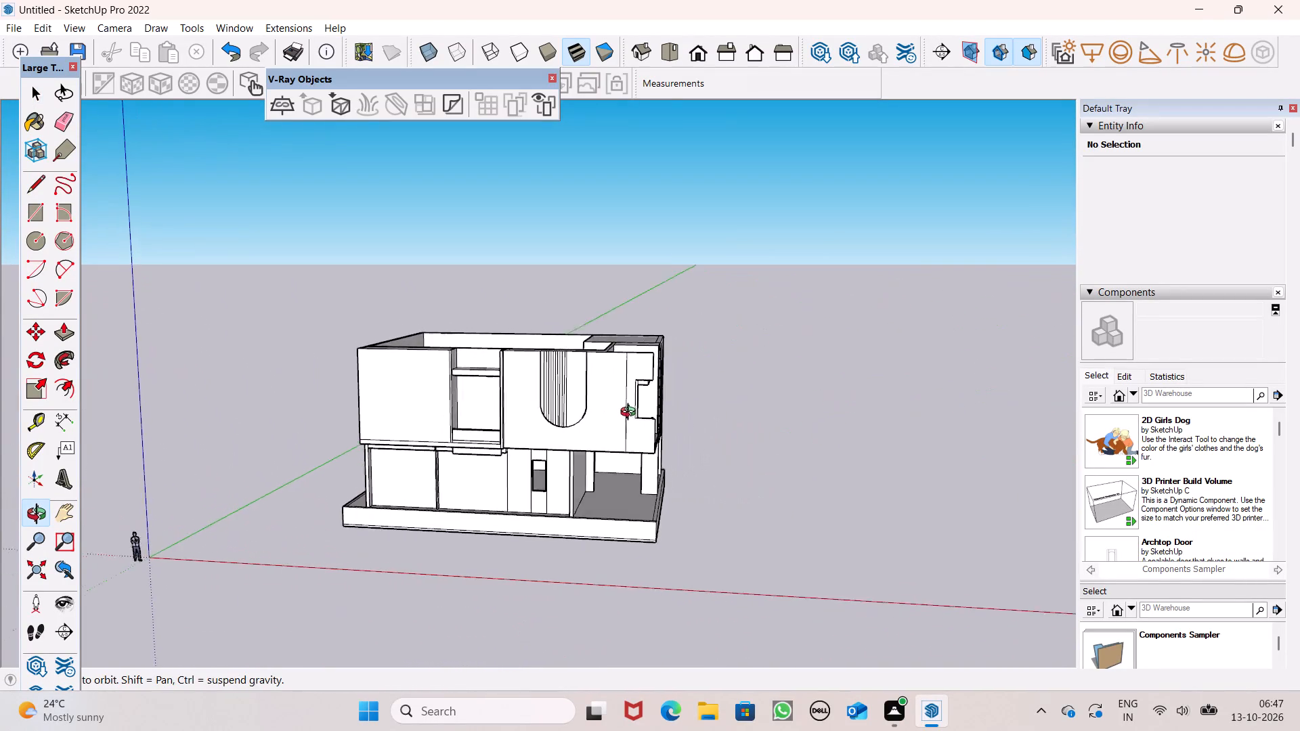
pyautogui.moveTo(631, 414); pyautogui.dragTo(634, 414, button='middle')
pyautogui.scroll(8, 627, 370)
pyautogui.moveTo(568, 418); pyautogui.dragTo(631, 450, button='middle')
pyautogui.scroll(7, 568, 418)
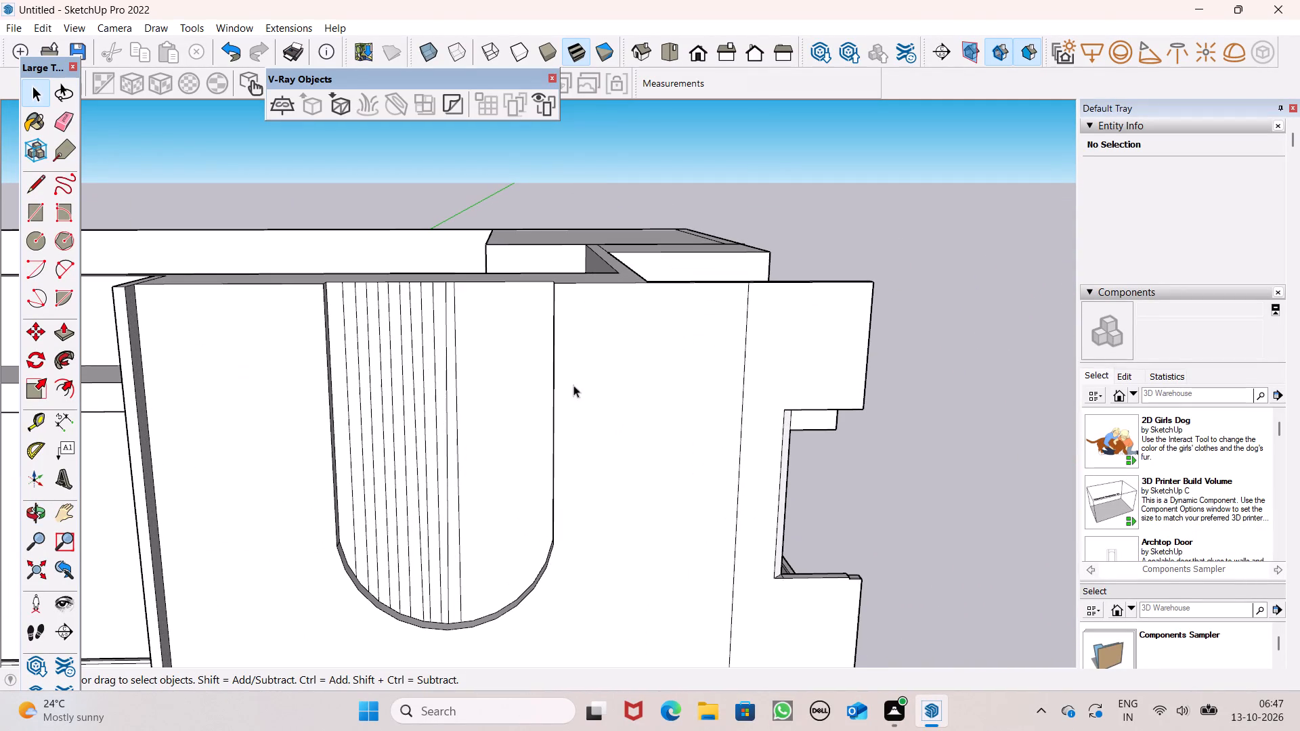
pyautogui.click(33, 177)
pyautogui.moveTo(541, 366); pyautogui.dragTo(666, 391, button='middle')
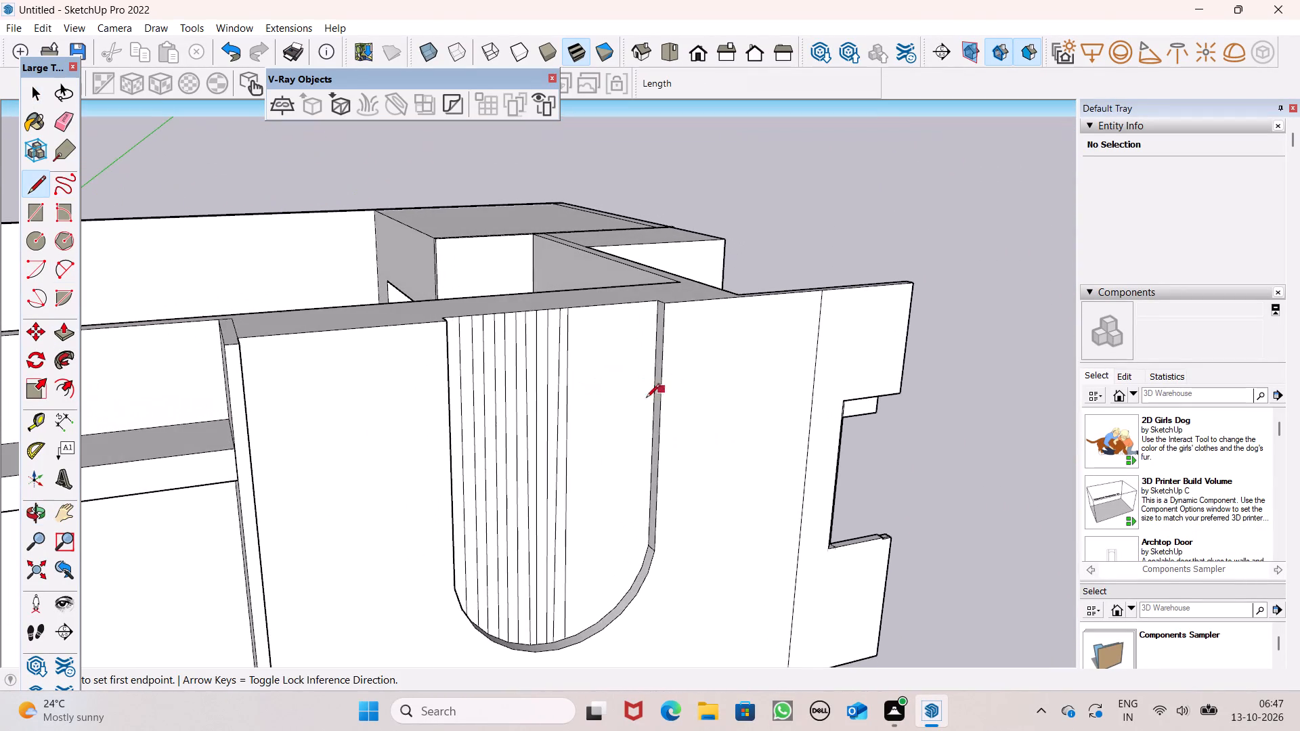
pyautogui.scroll(3, 641, 399)
pyautogui.click(646, 268)
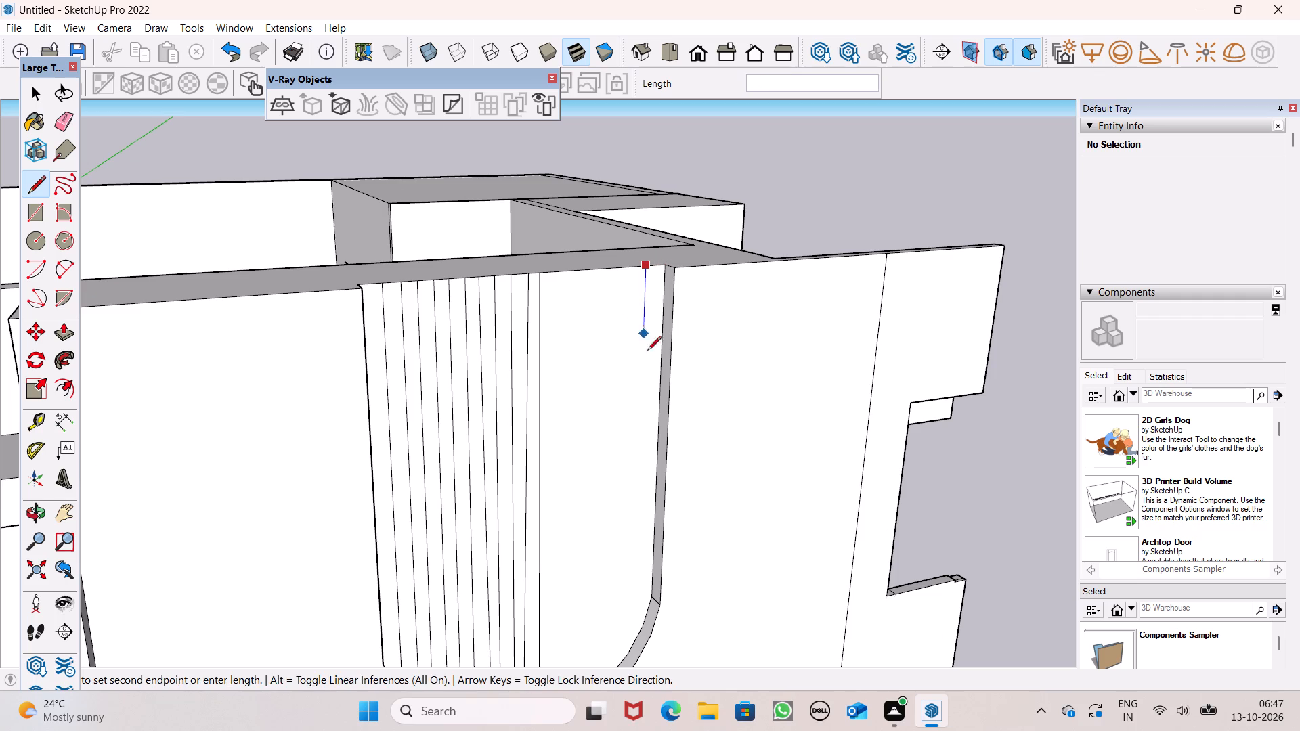
pyautogui.click(641, 618)
pyautogui.hotkey('ctrl', 'z')
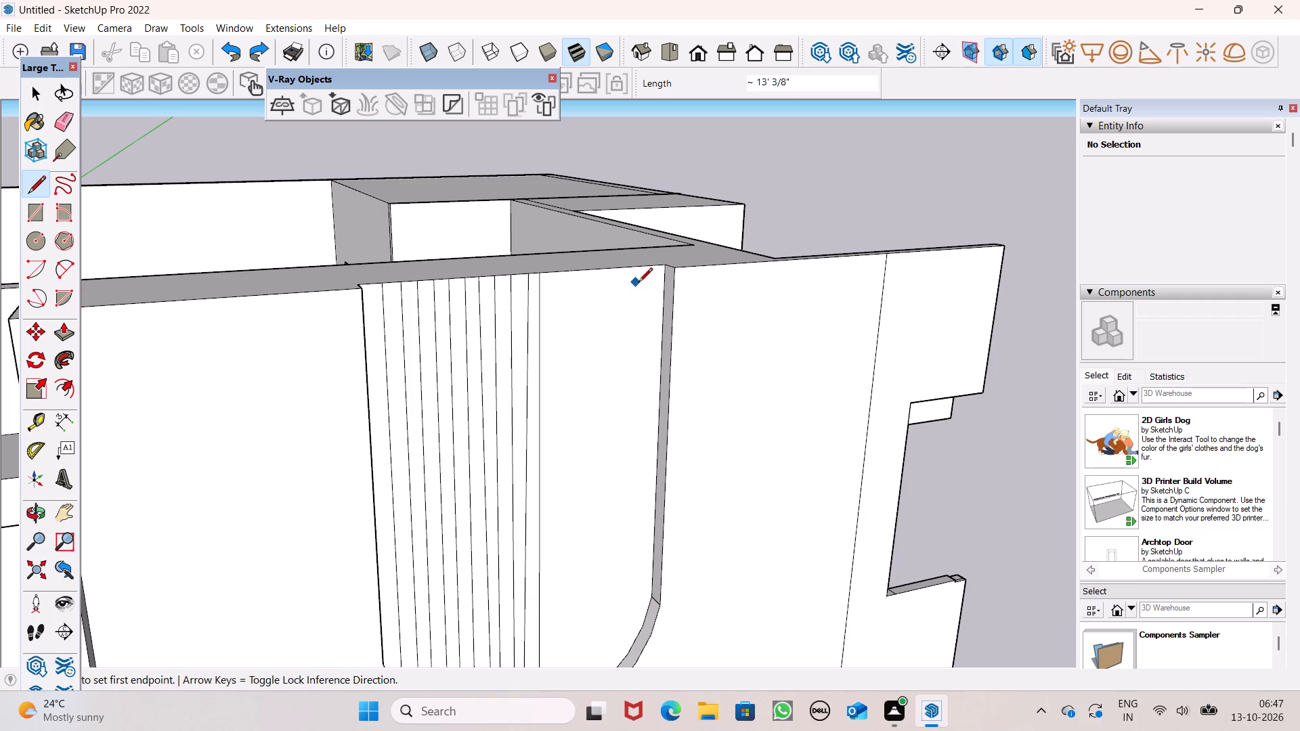
pyautogui.click(649, 267)
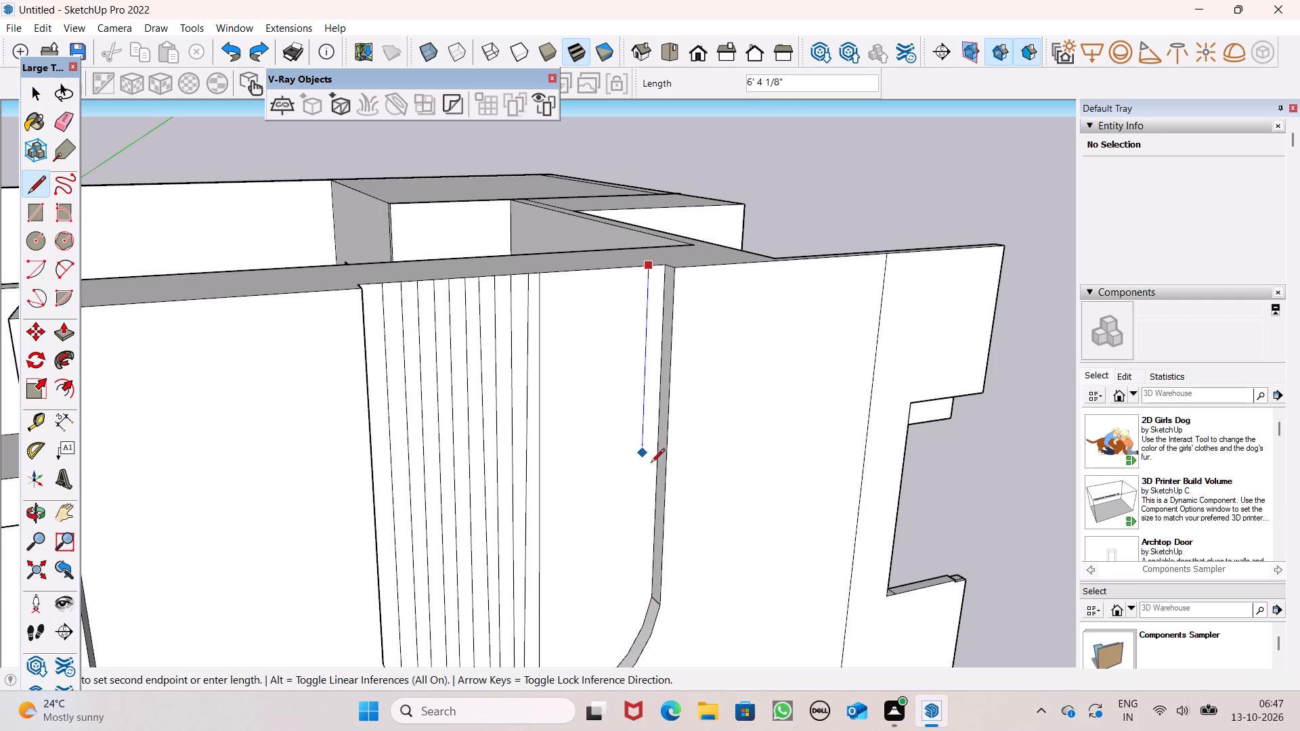
pyautogui.click(630, 638)
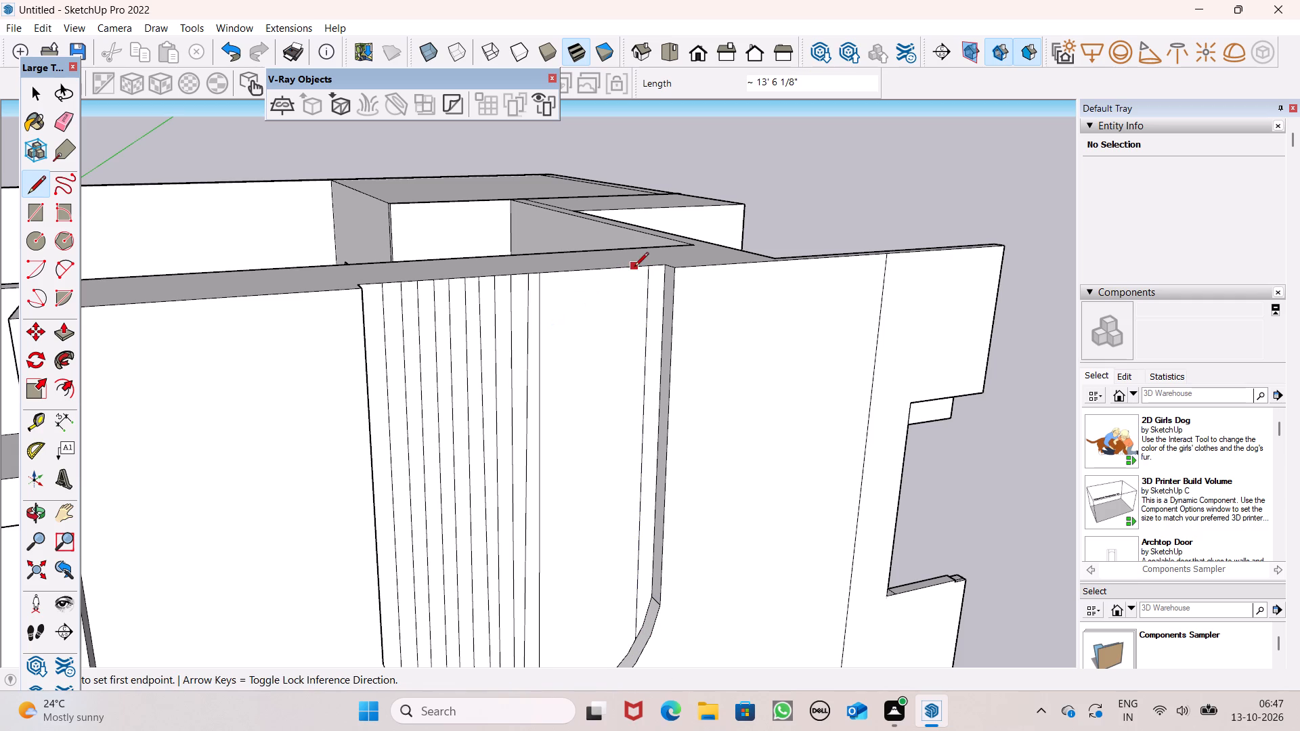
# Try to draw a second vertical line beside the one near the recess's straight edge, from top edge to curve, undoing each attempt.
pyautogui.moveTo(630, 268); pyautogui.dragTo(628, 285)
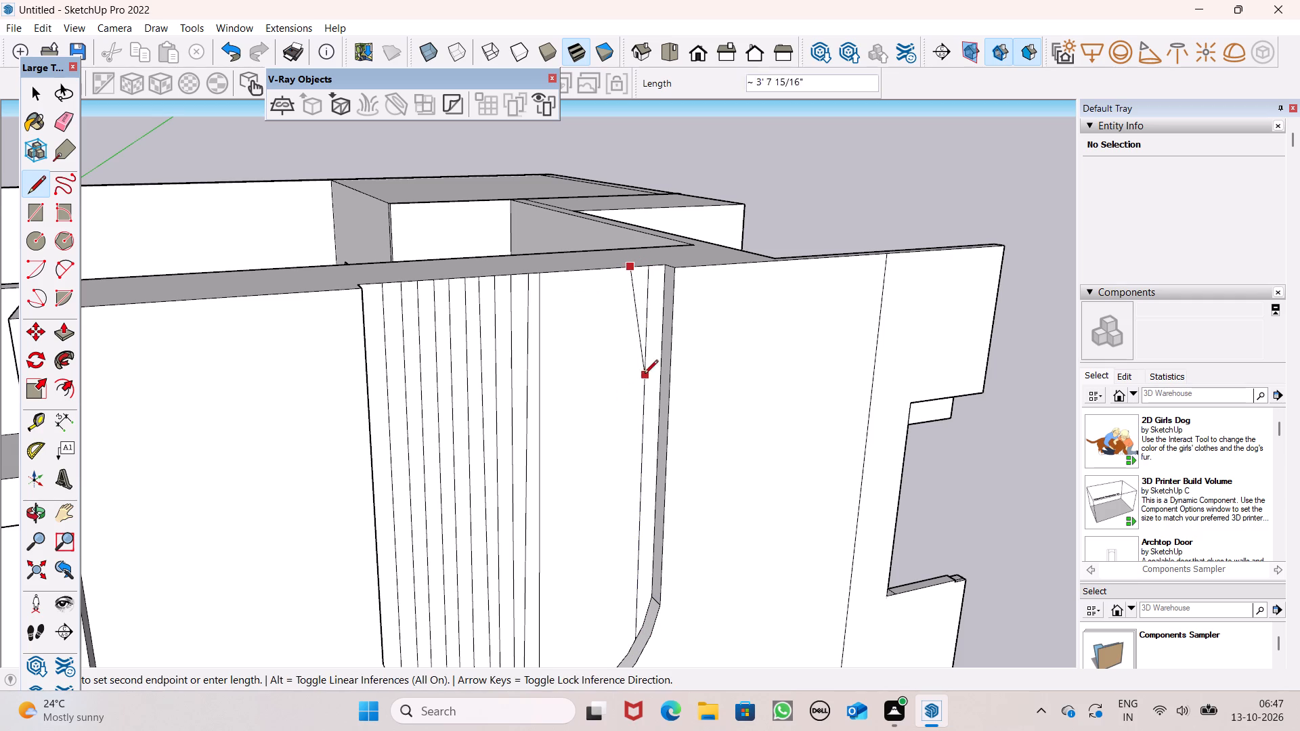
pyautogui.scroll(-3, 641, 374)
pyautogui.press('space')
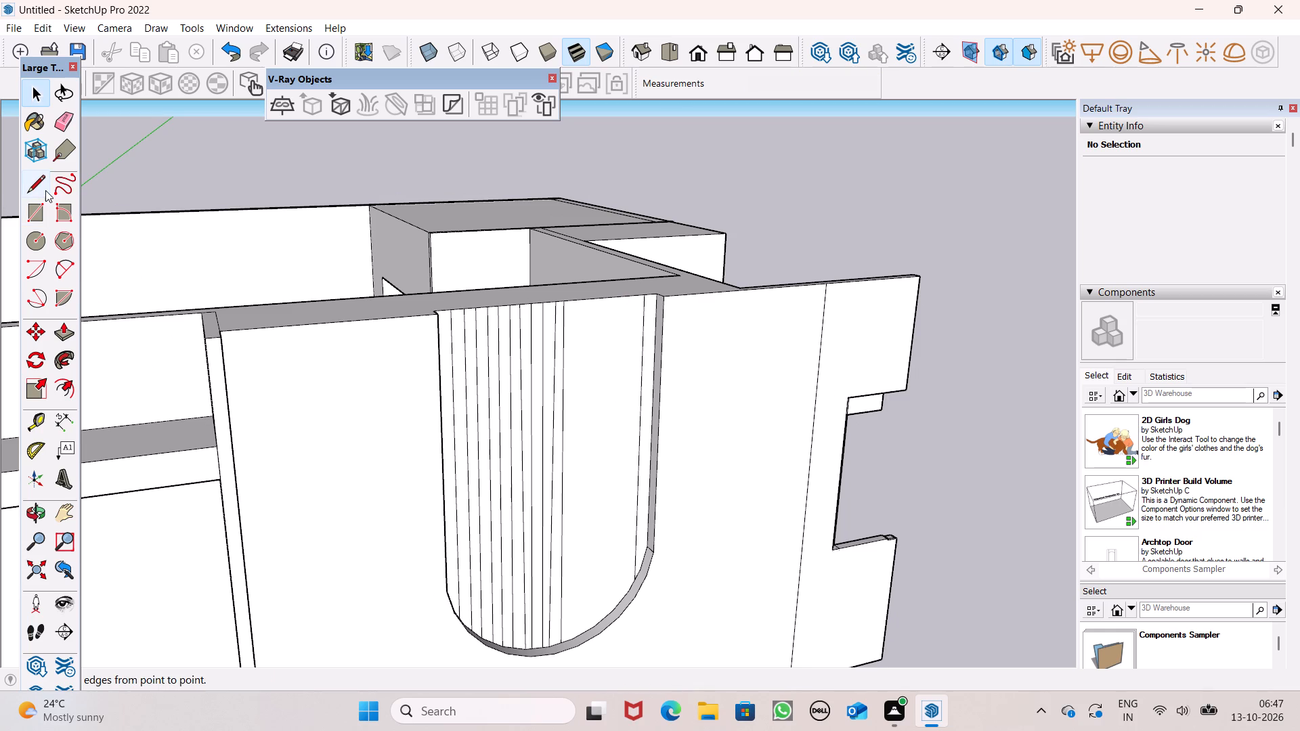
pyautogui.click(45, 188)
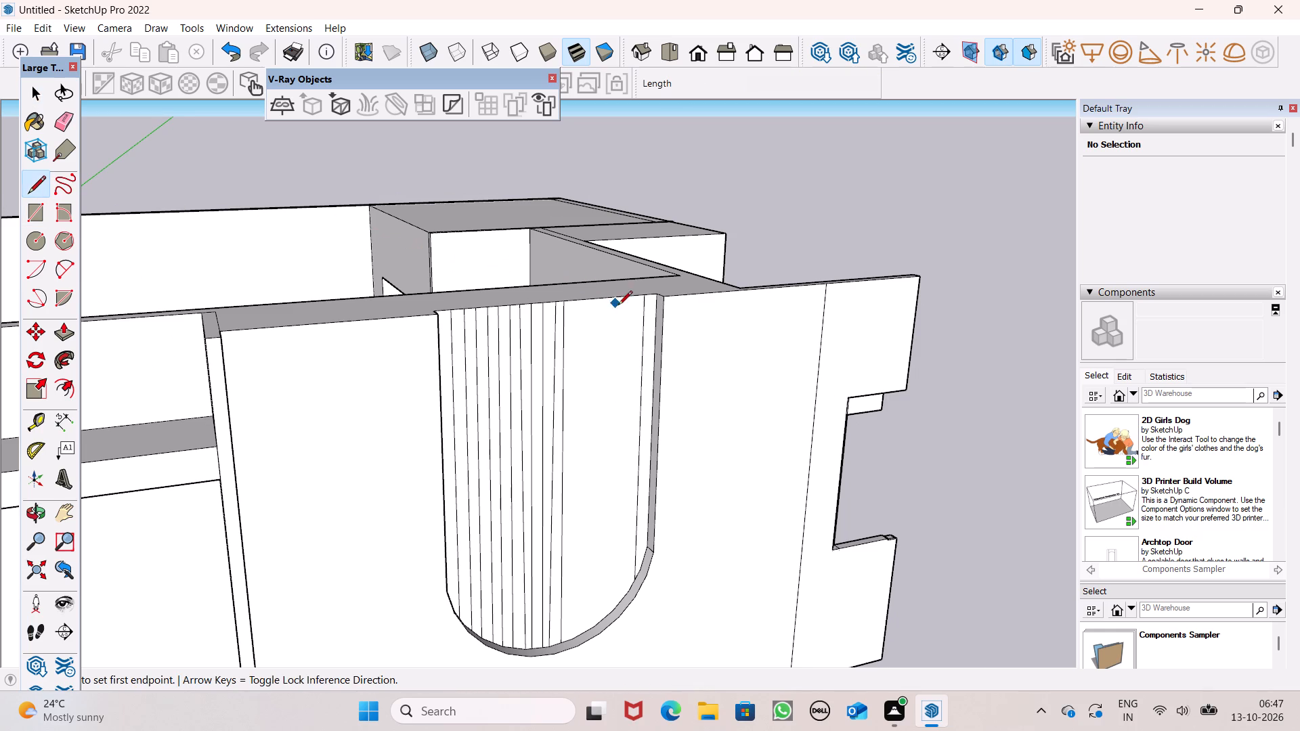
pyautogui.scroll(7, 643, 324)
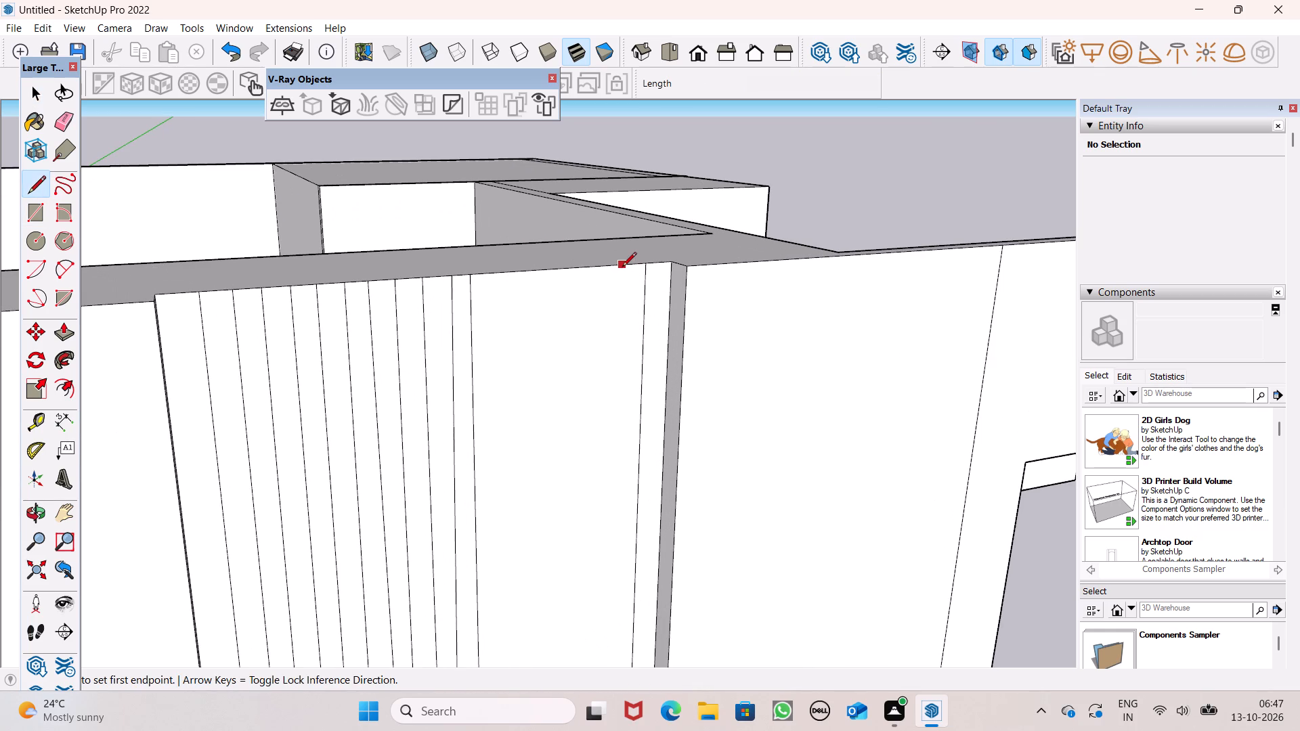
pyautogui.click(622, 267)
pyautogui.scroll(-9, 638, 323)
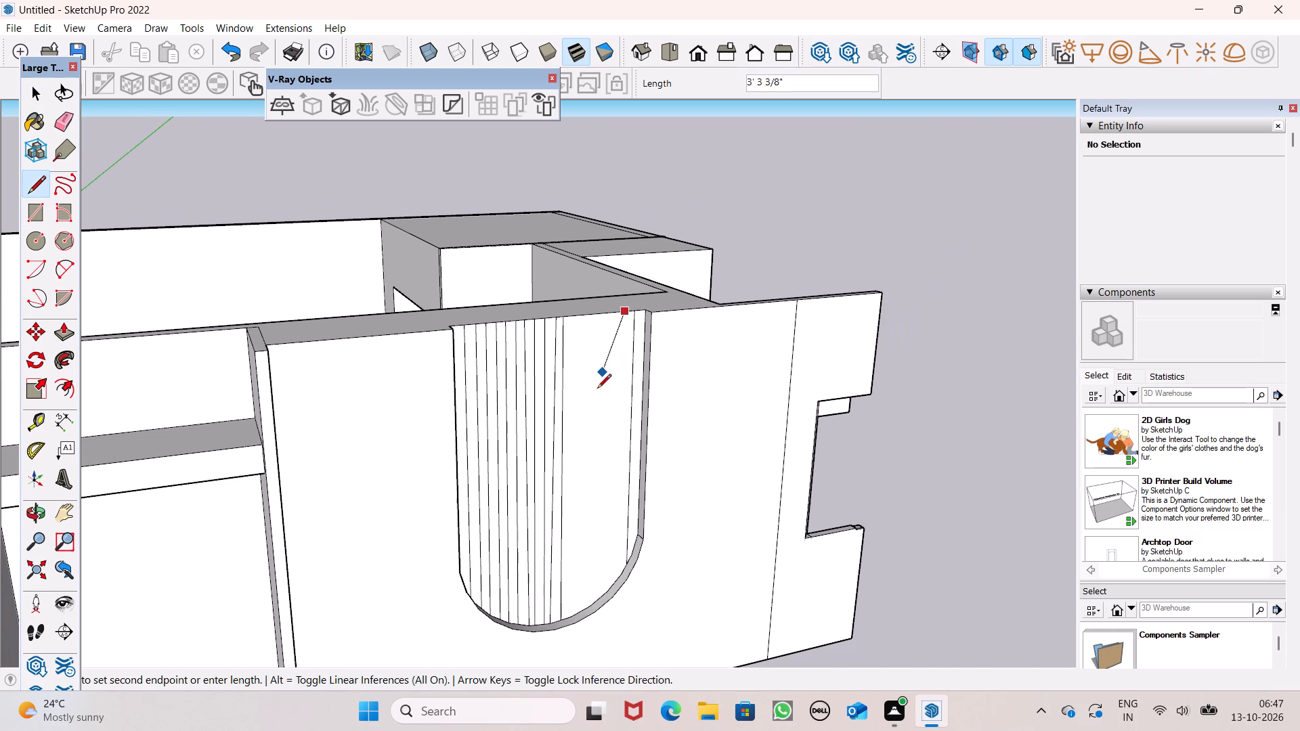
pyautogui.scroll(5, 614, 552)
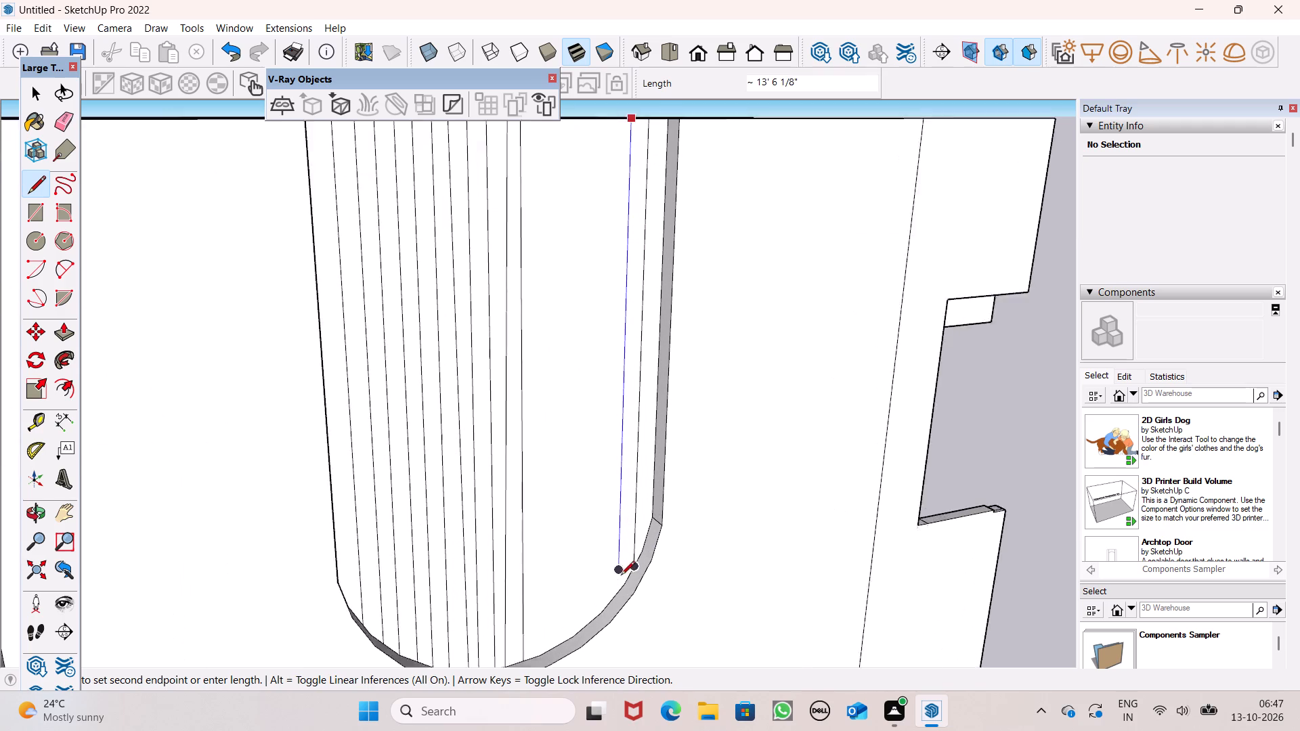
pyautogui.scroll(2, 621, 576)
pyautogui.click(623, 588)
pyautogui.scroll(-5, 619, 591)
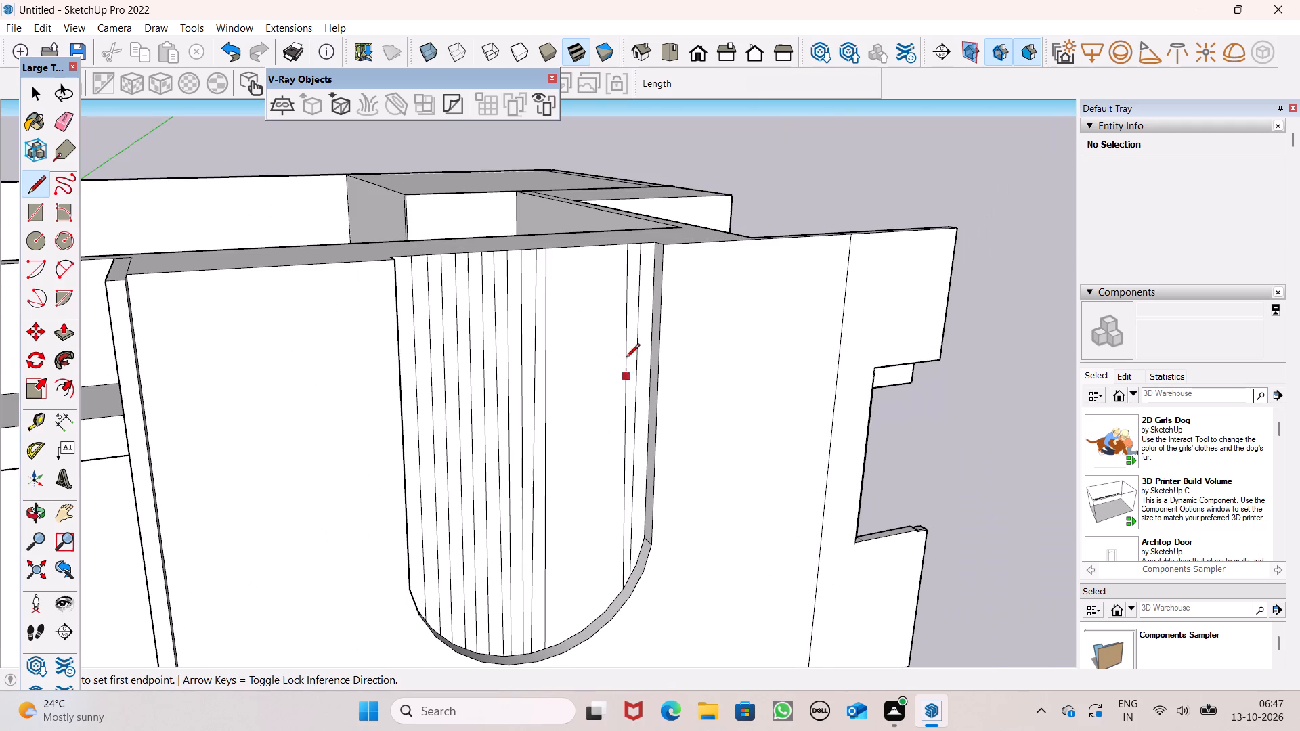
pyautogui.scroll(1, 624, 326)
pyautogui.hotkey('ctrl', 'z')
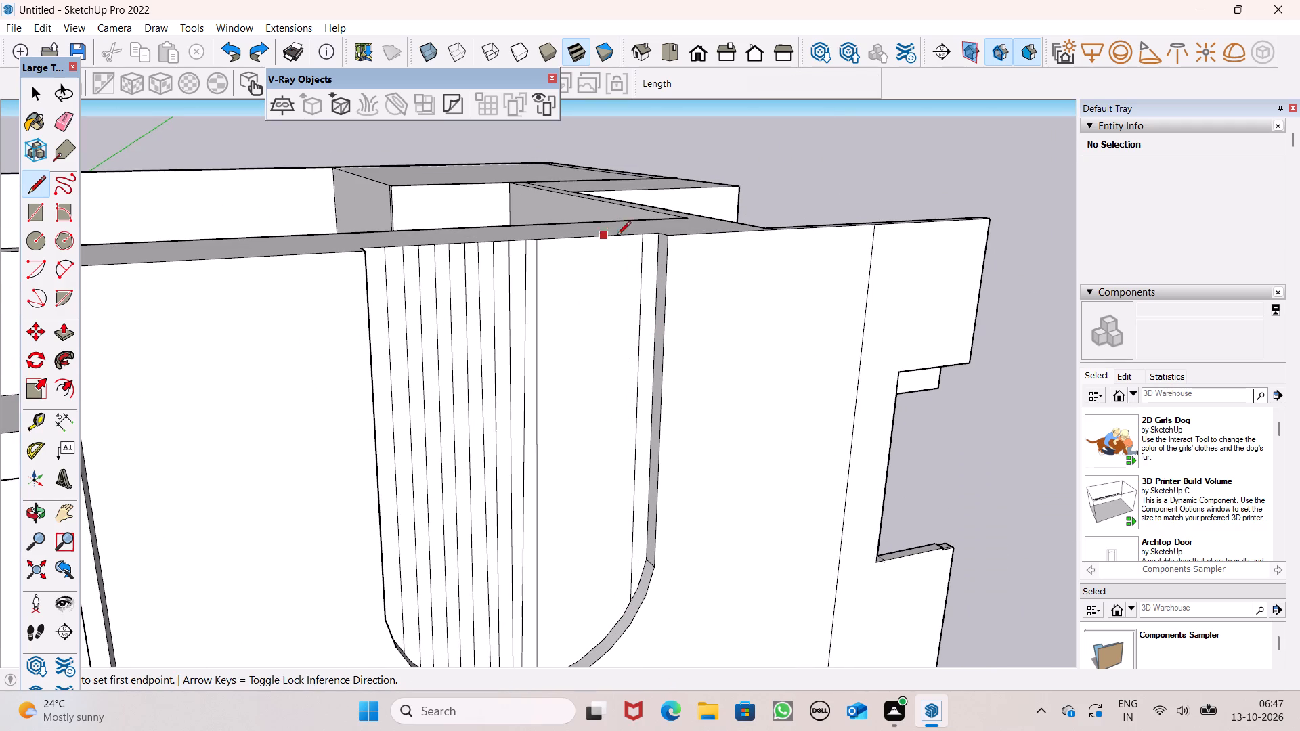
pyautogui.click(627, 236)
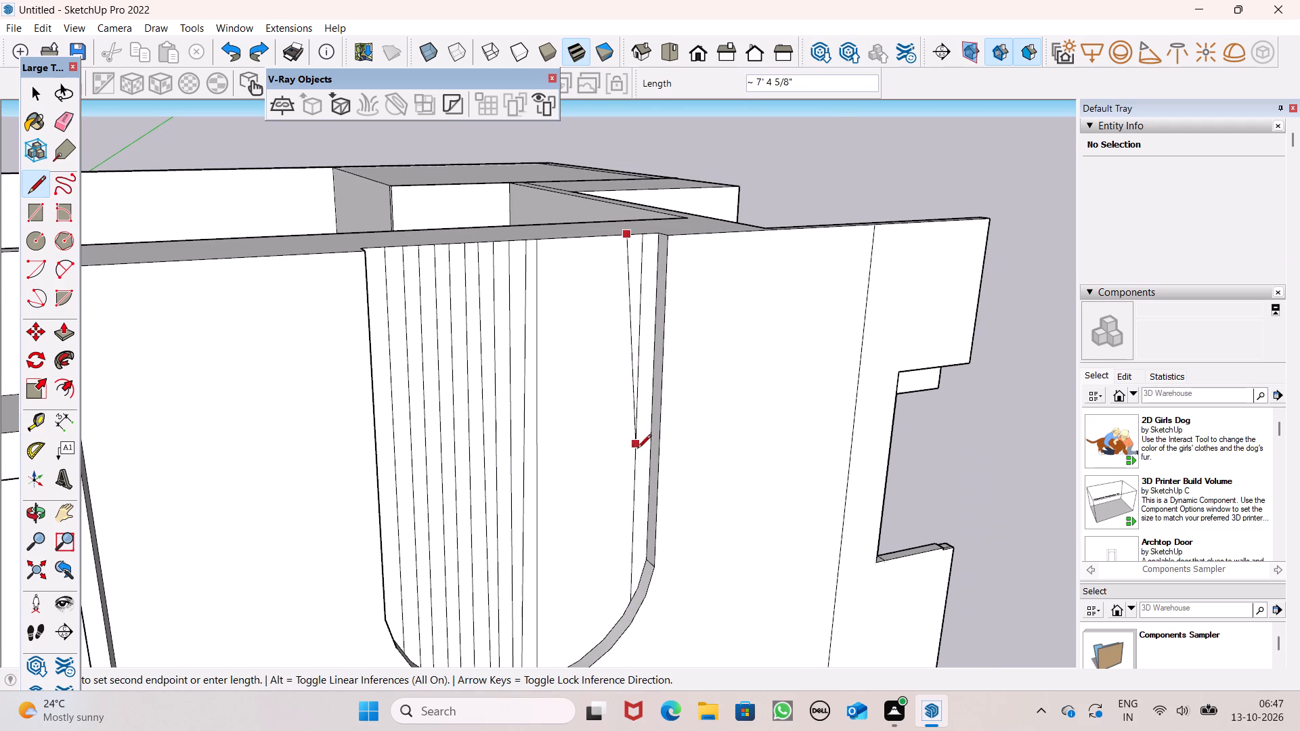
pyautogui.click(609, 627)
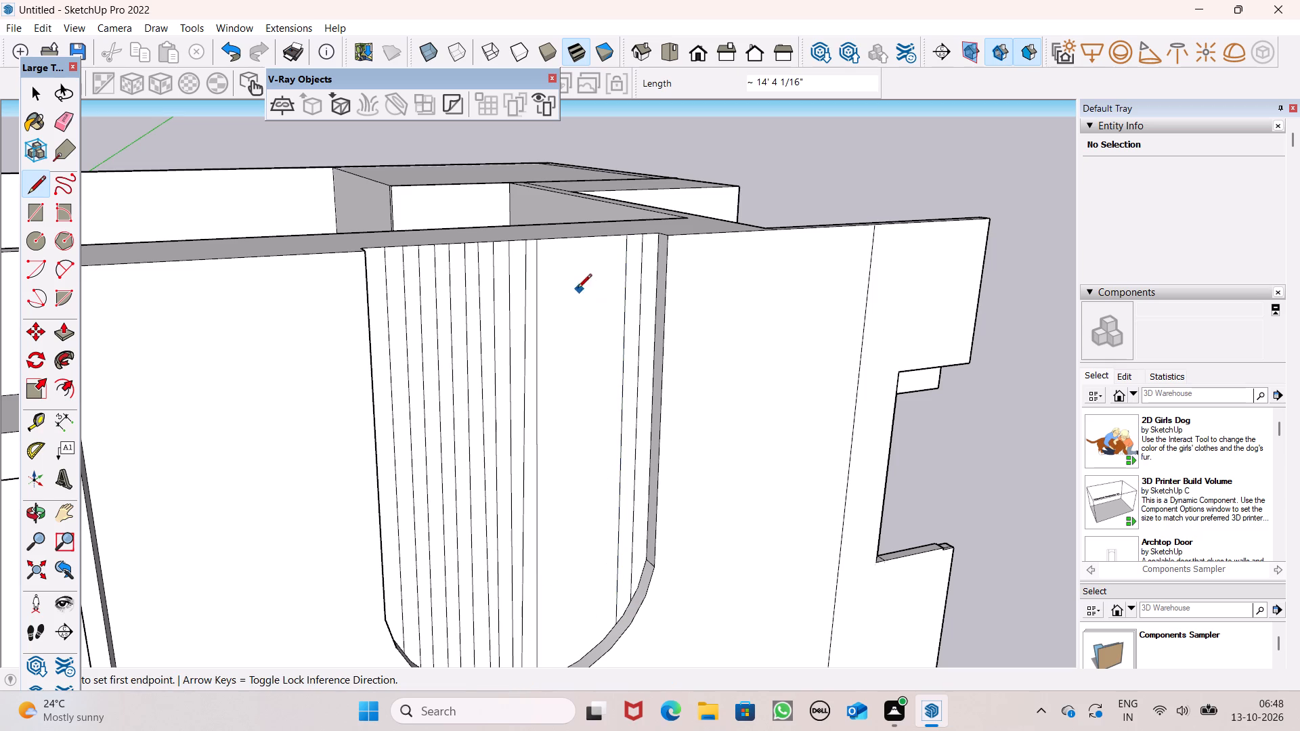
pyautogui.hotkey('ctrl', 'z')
# Draw a vertical line about 15' 11" long from the recess's bottom curve to its top edge, beside the existing group of lines.
pyautogui.moveTo(645, 295); pyautogui.dragTo(560, 319, button='middle')
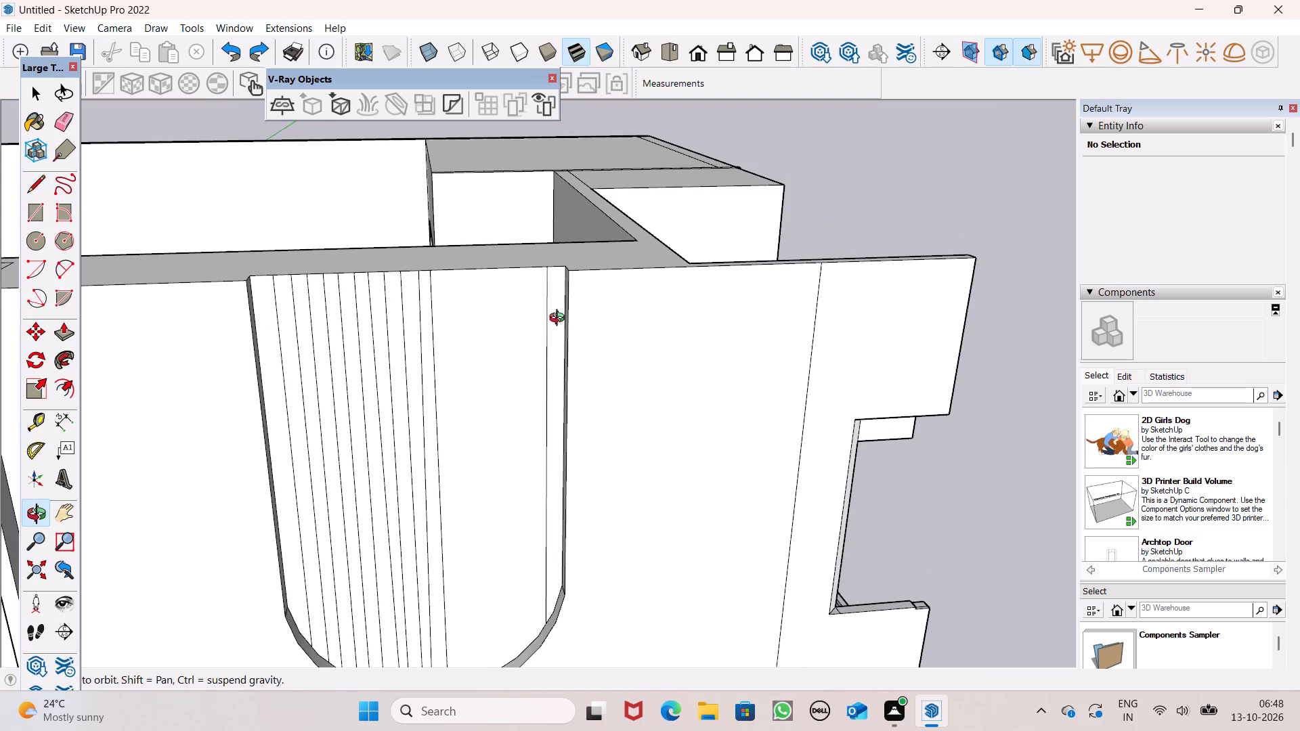
pyautogui.moveTo(560, 319); pyautogui.dragTo(561, 319, button='middle')
pyautogui.scroll(-3, 527, 257)
pyautogui.moveTo(538, 380); pyautogui.dragTo(506, 405, button='middle')
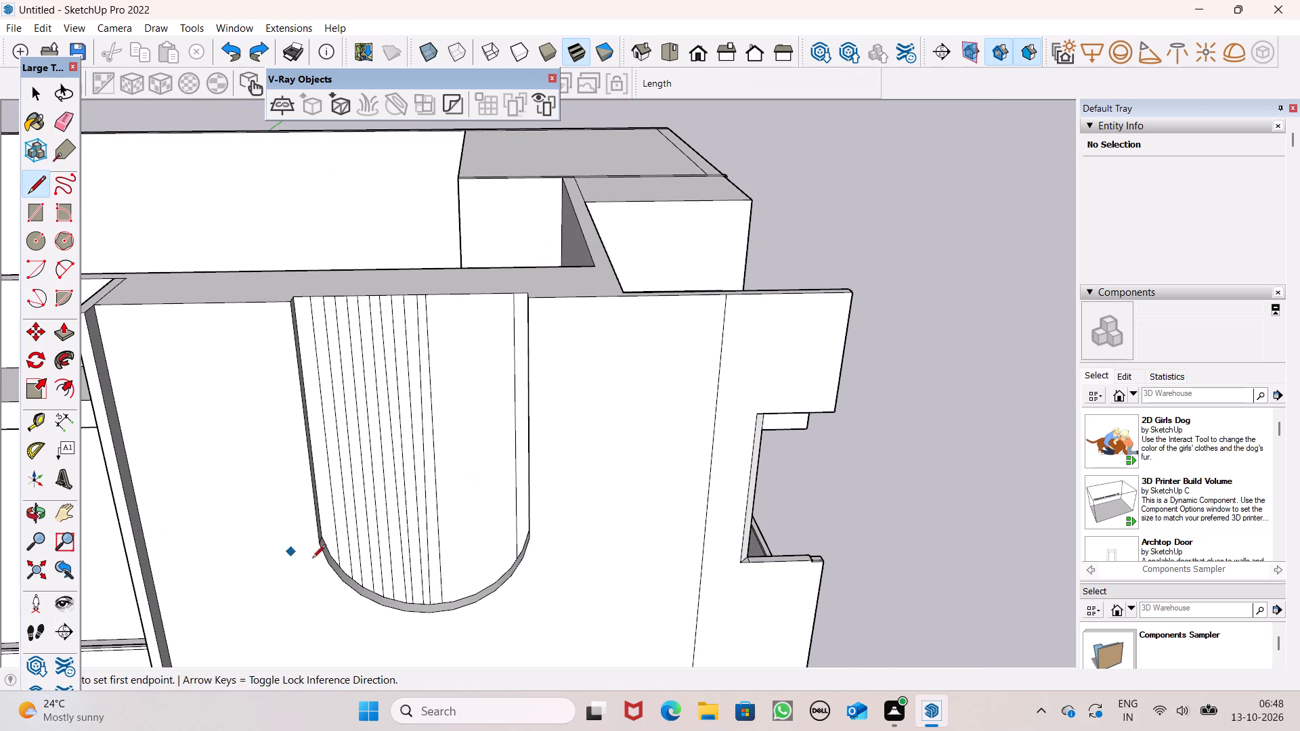
pyautogui.scroll(3, 451, 604)
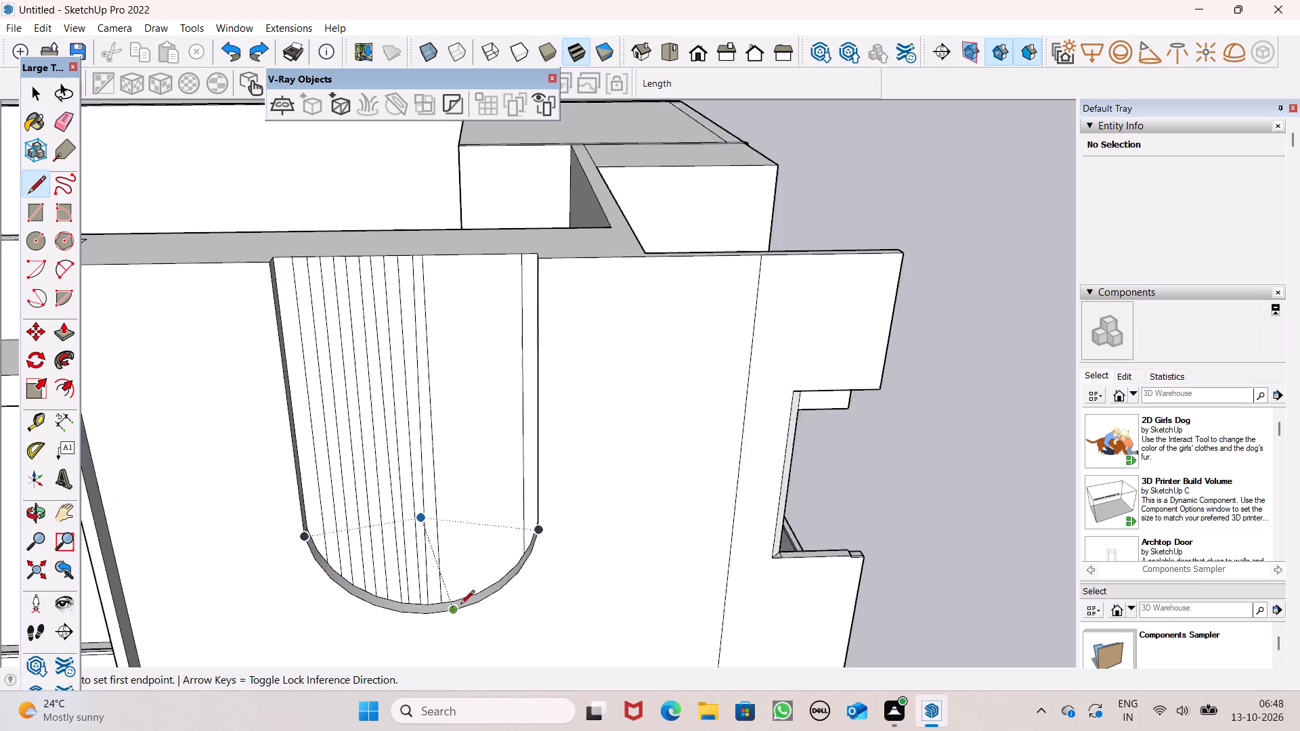
pyautogui.scroll(4, 460, 605)
pyautogui.click(447, 597)
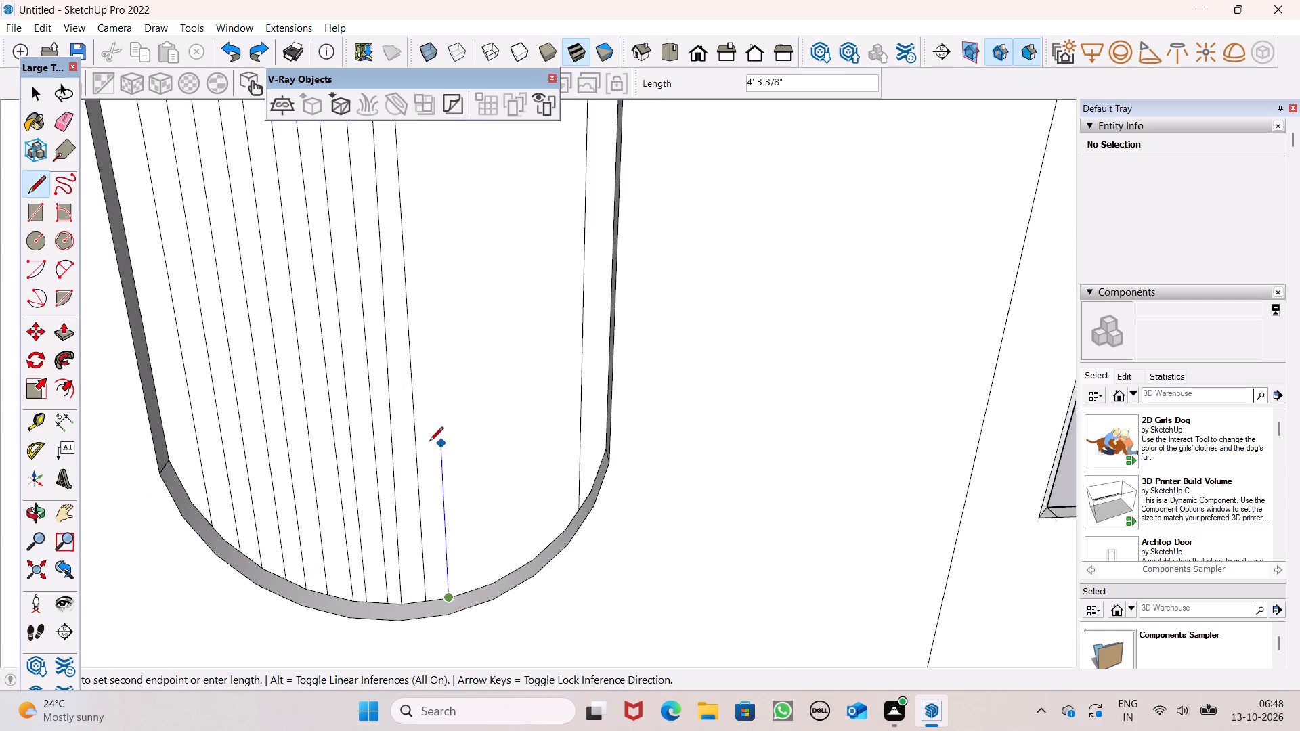
pyautogui.scroll(-6, 430, 423)
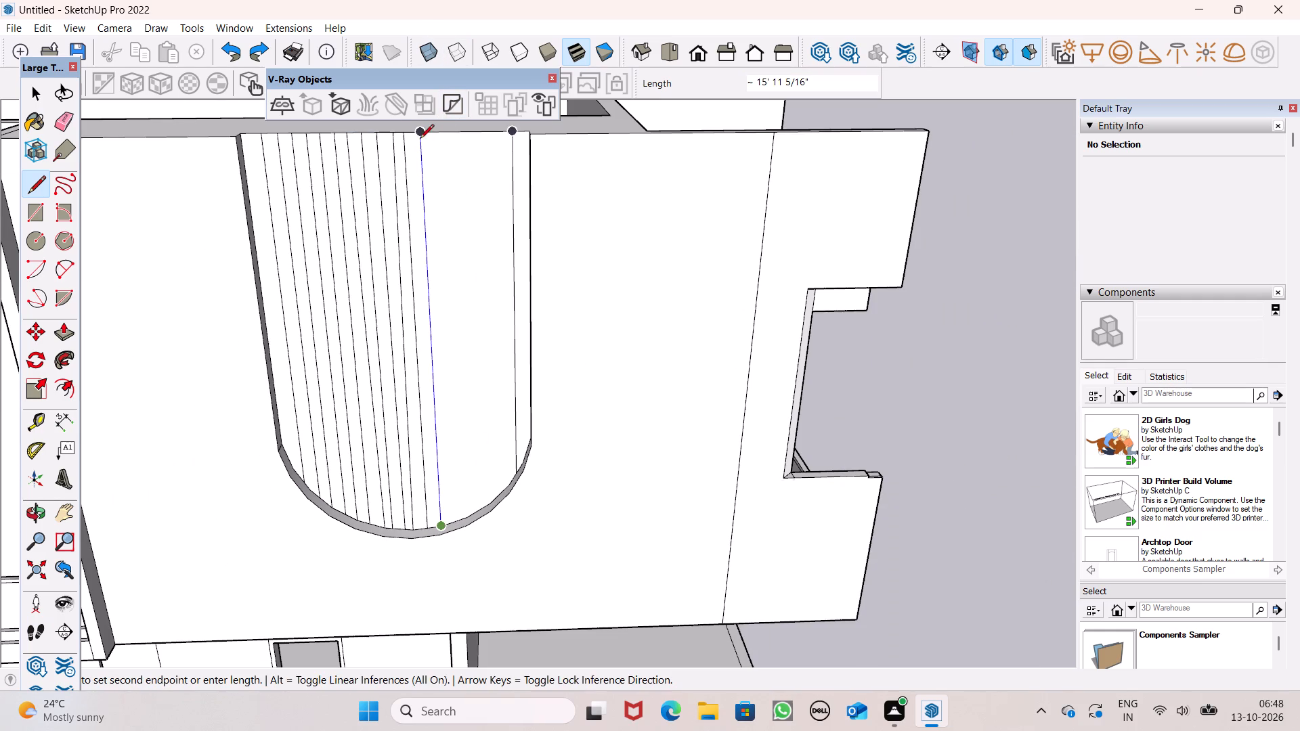
pyautogui.click(420, 138)
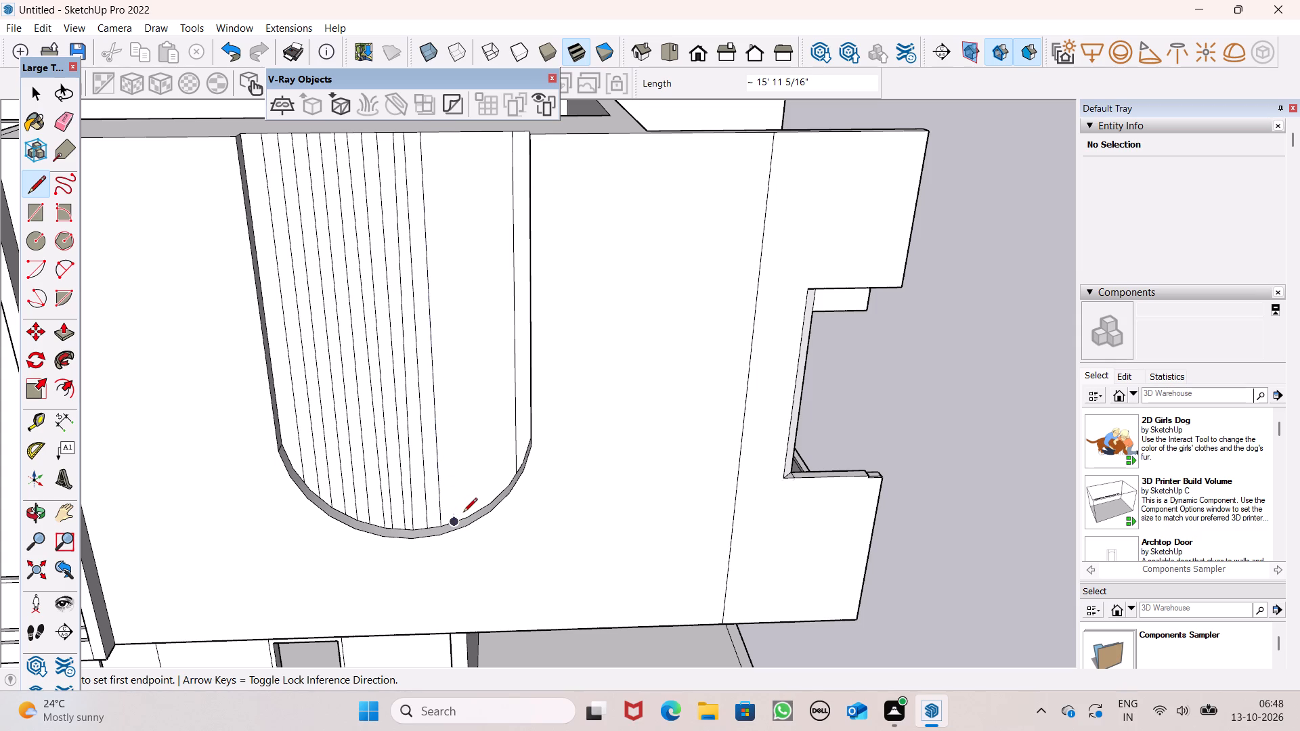
# Add another vertical line about 15' 9" long from the recess's curve to its top edge, continuing the spacing into the blank area.
pyautogui.scroll(7, 452, 514)
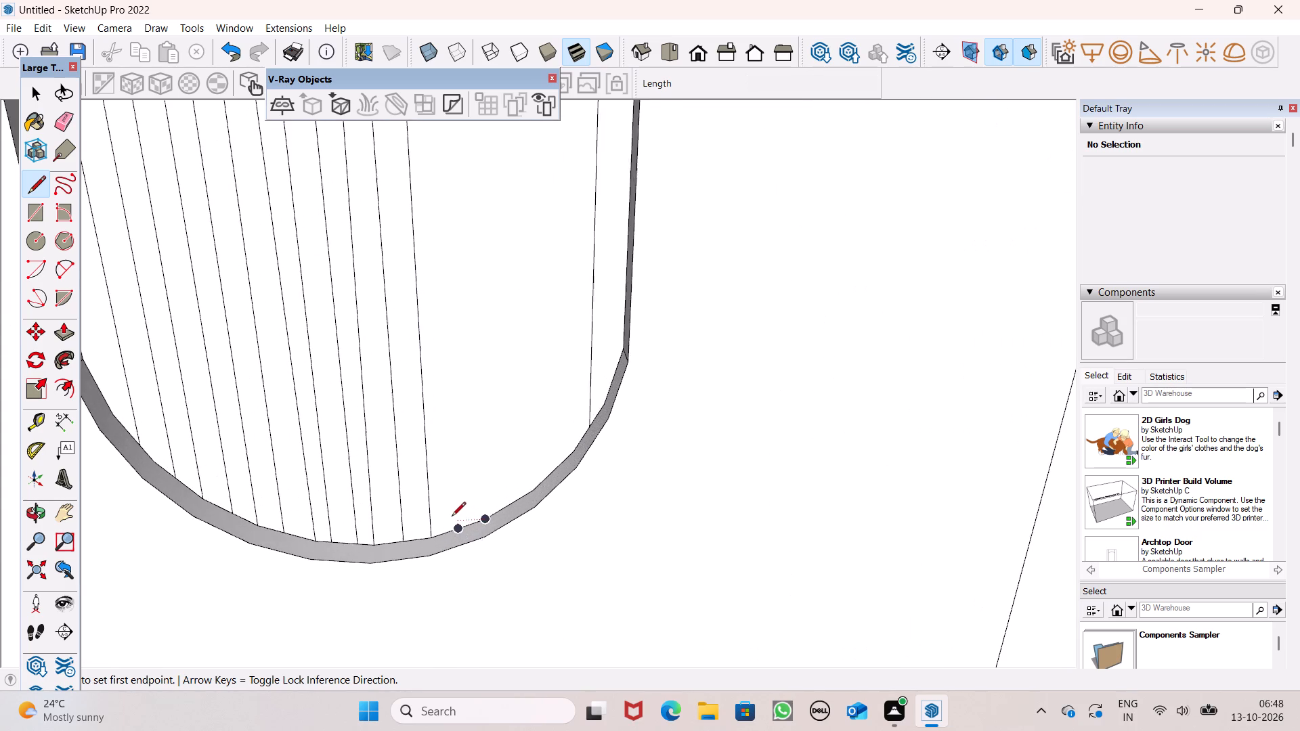
pyautogui.scroll(1, 448, 518)
pyautogui.moveTo(448, 518); pyautogui.dragTo(464, 564, button='middle')
pyautogui.click(469, 541)
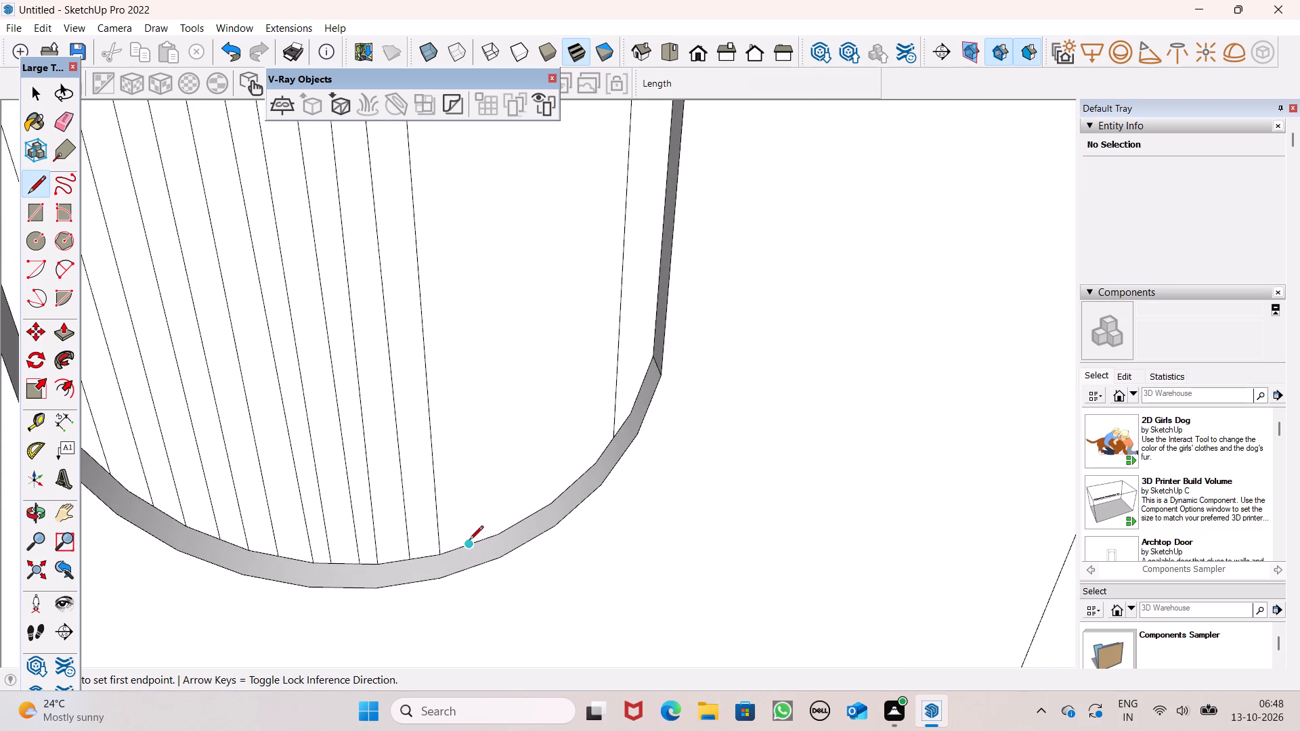
pyautogui.scroll(-16, 480, 399)
pyautogui.scroll(3, 495, 322)
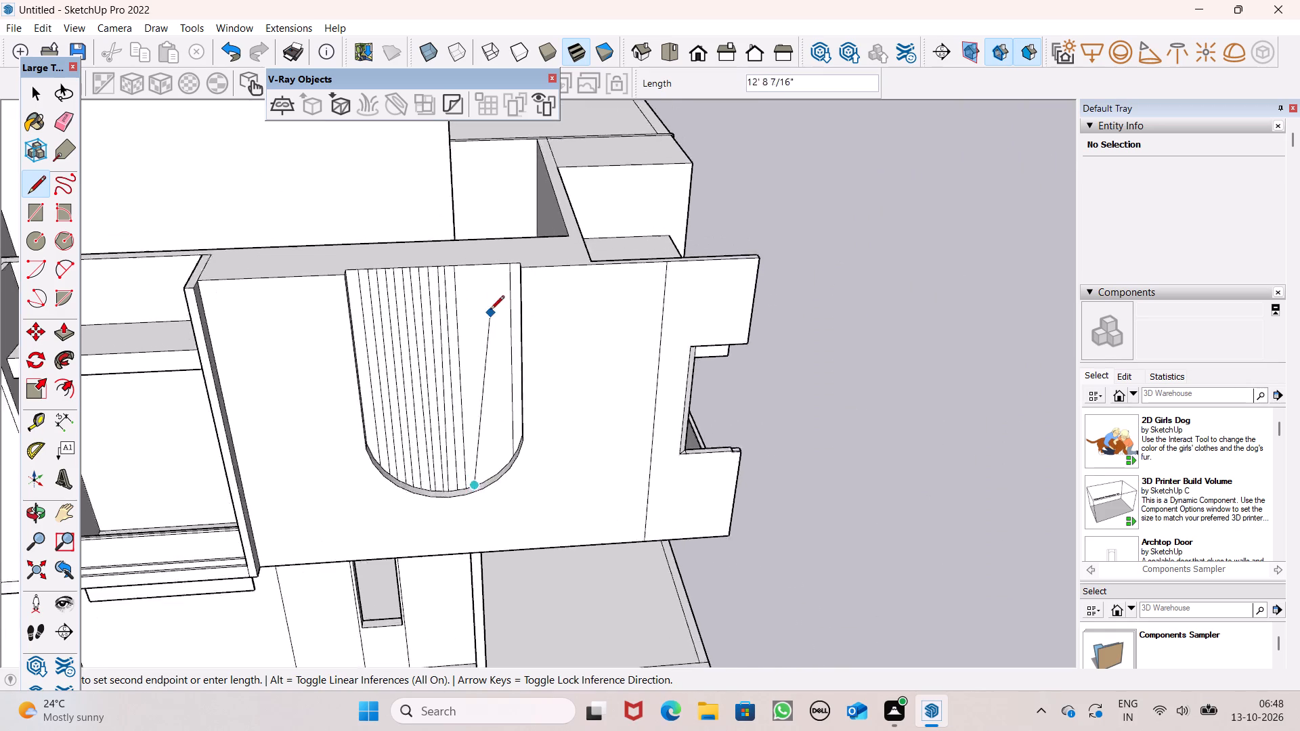
pyautogui.scroll(4, 490, 311)
pyautogui.click(451, 239)
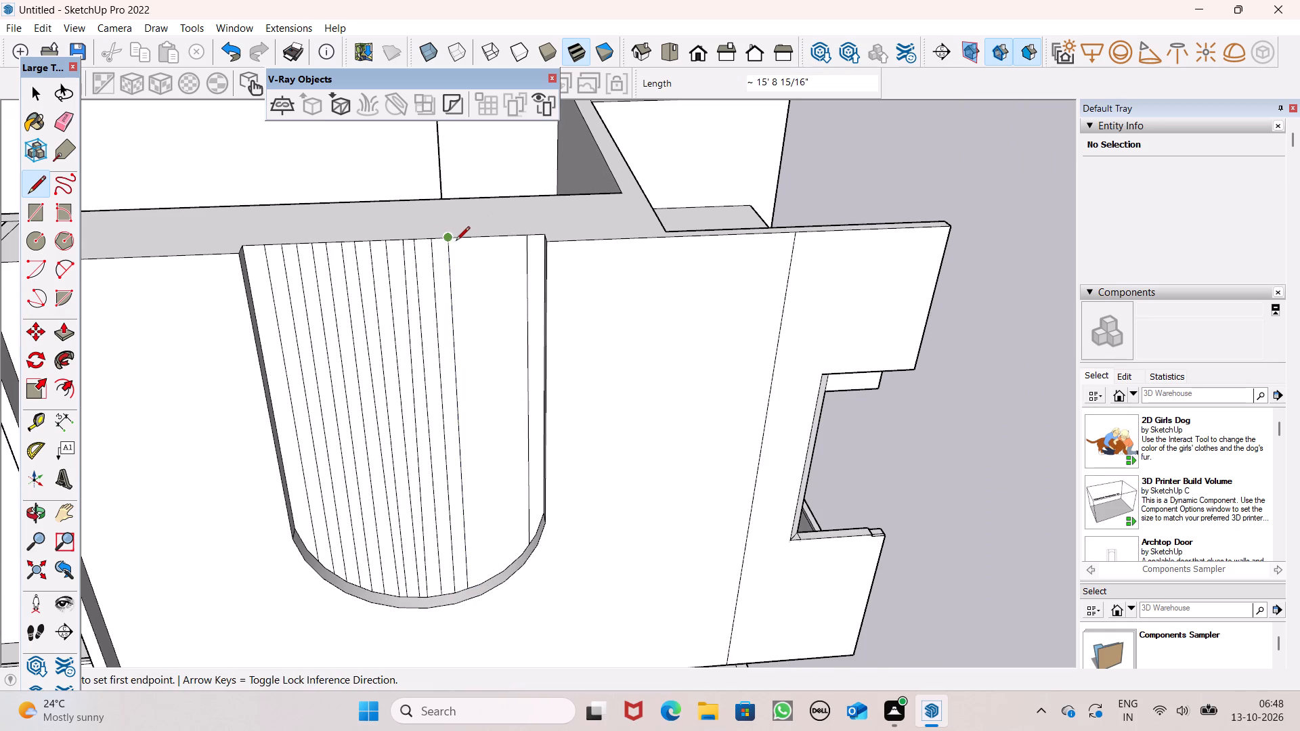
# Fill the remaining blank strip of the recess with three vertical lines about 15' 6", 15' 2" and 14' 7" long.
pyautogui.click(466, 237)
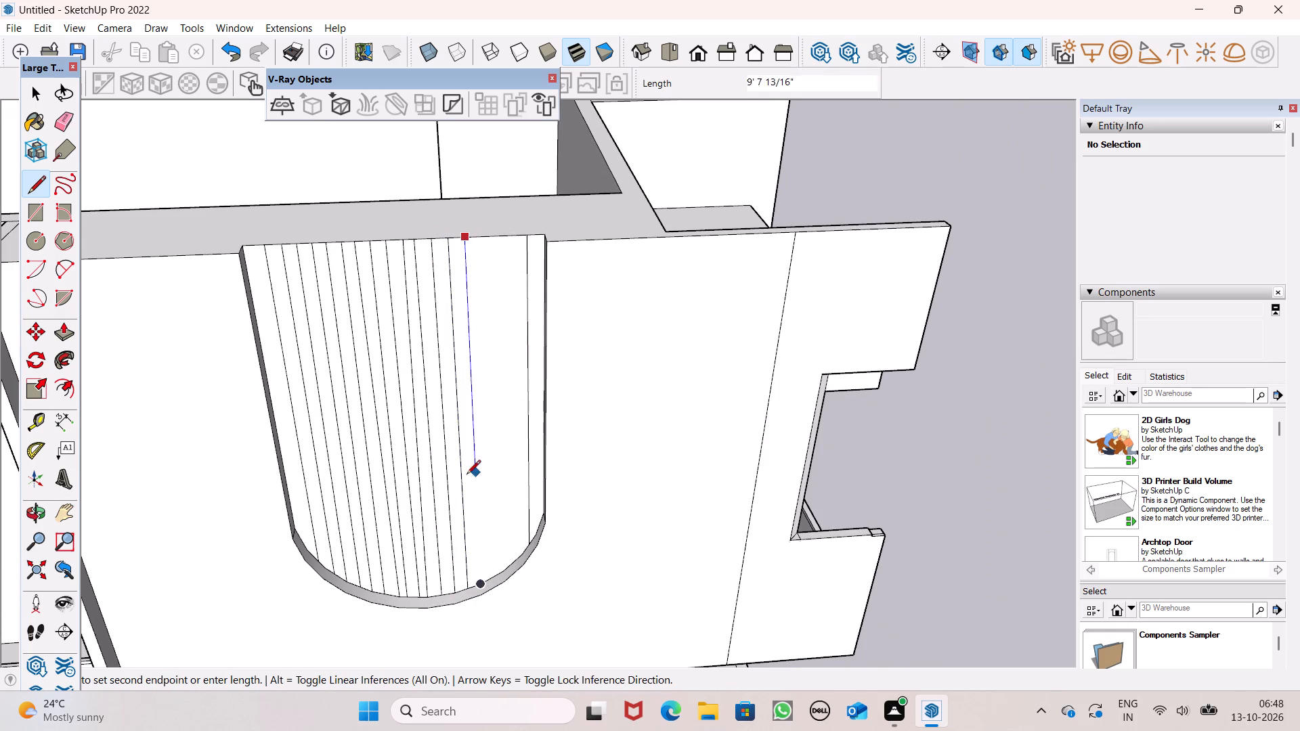
pyautogui.click(480, 582)
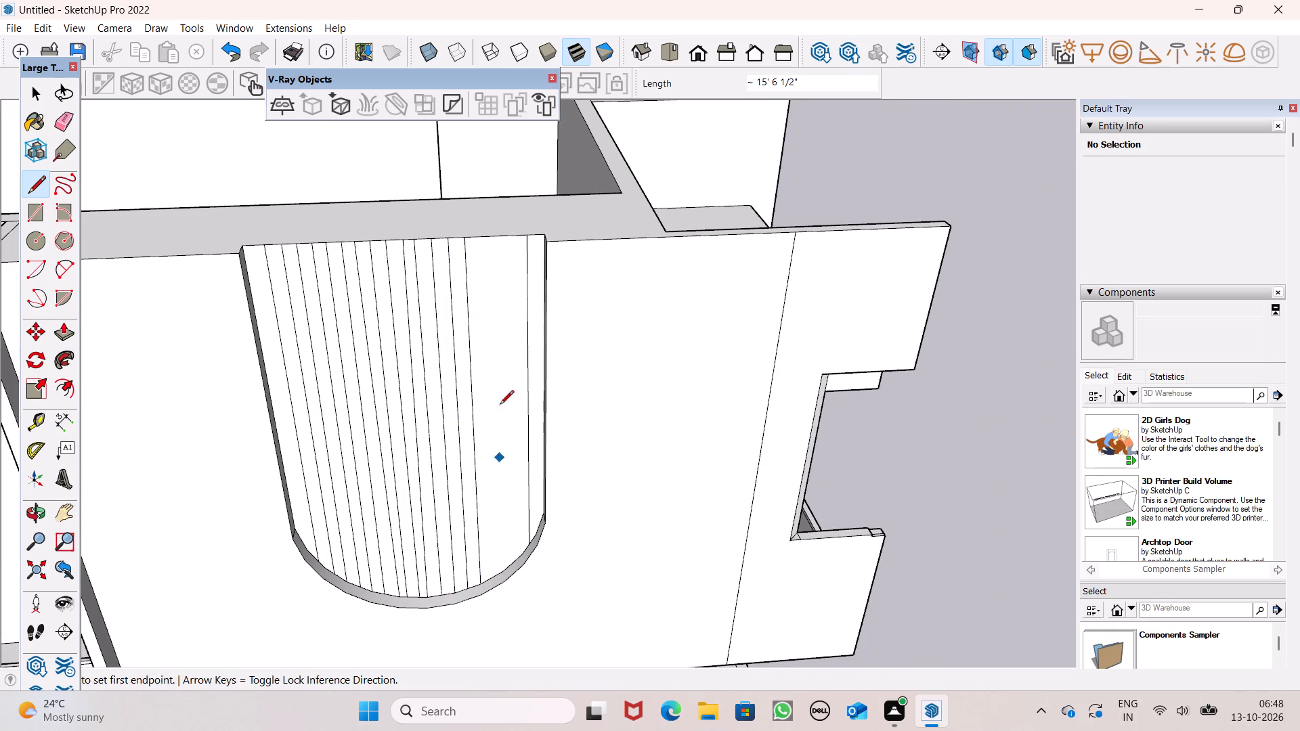
pyautogui.click(481, 239)
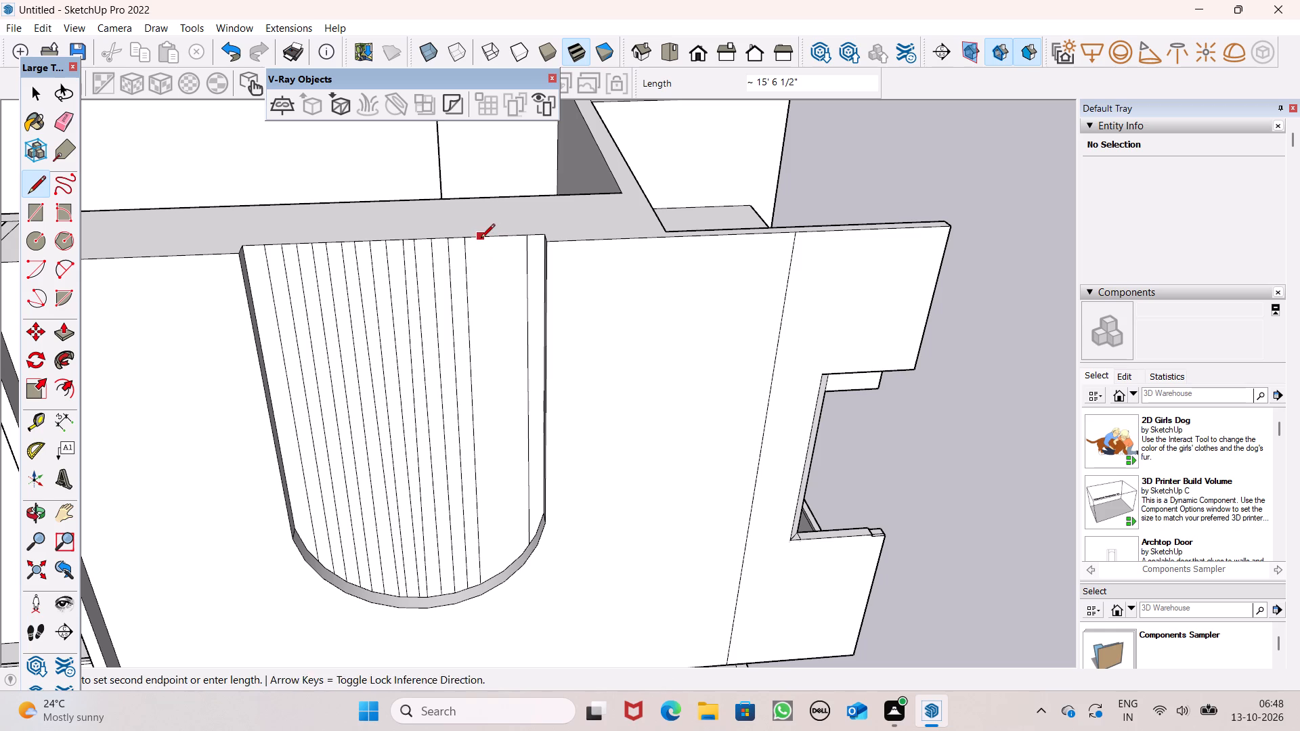
pyautogui.click(487, 575)
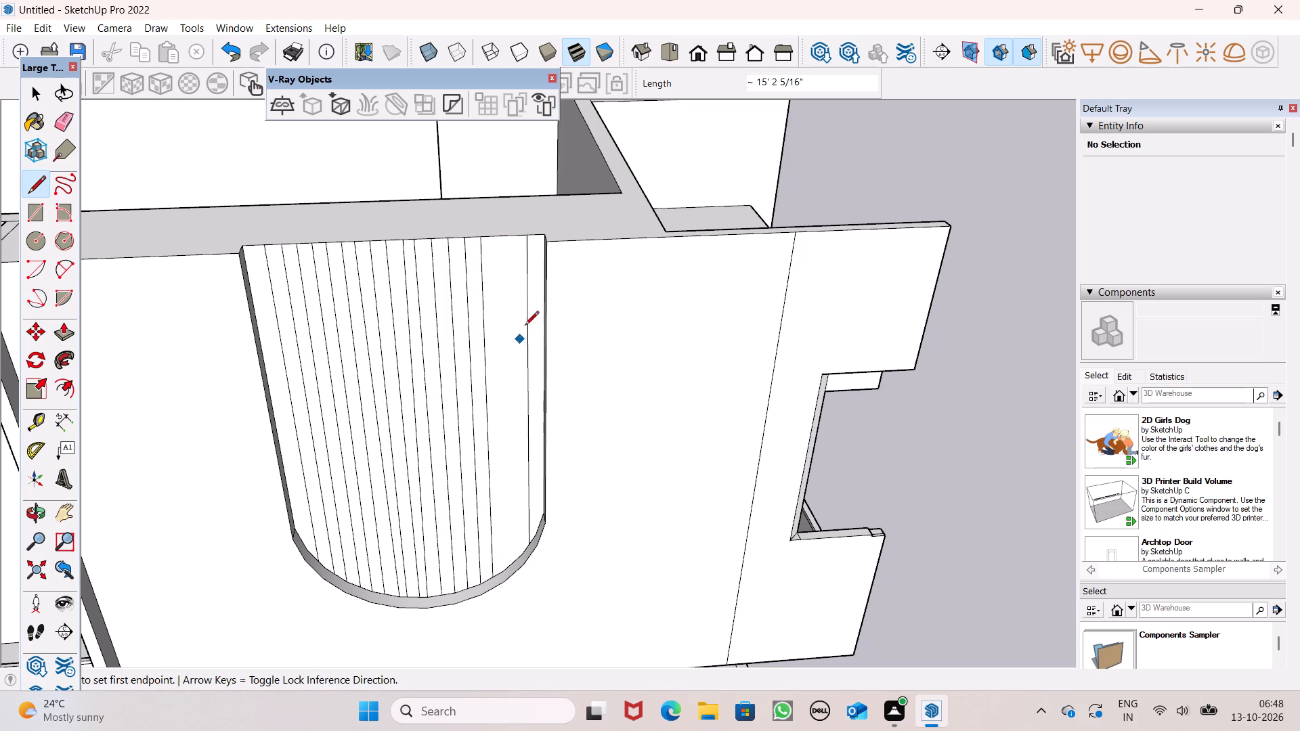
pyautogui.click(501, 237)
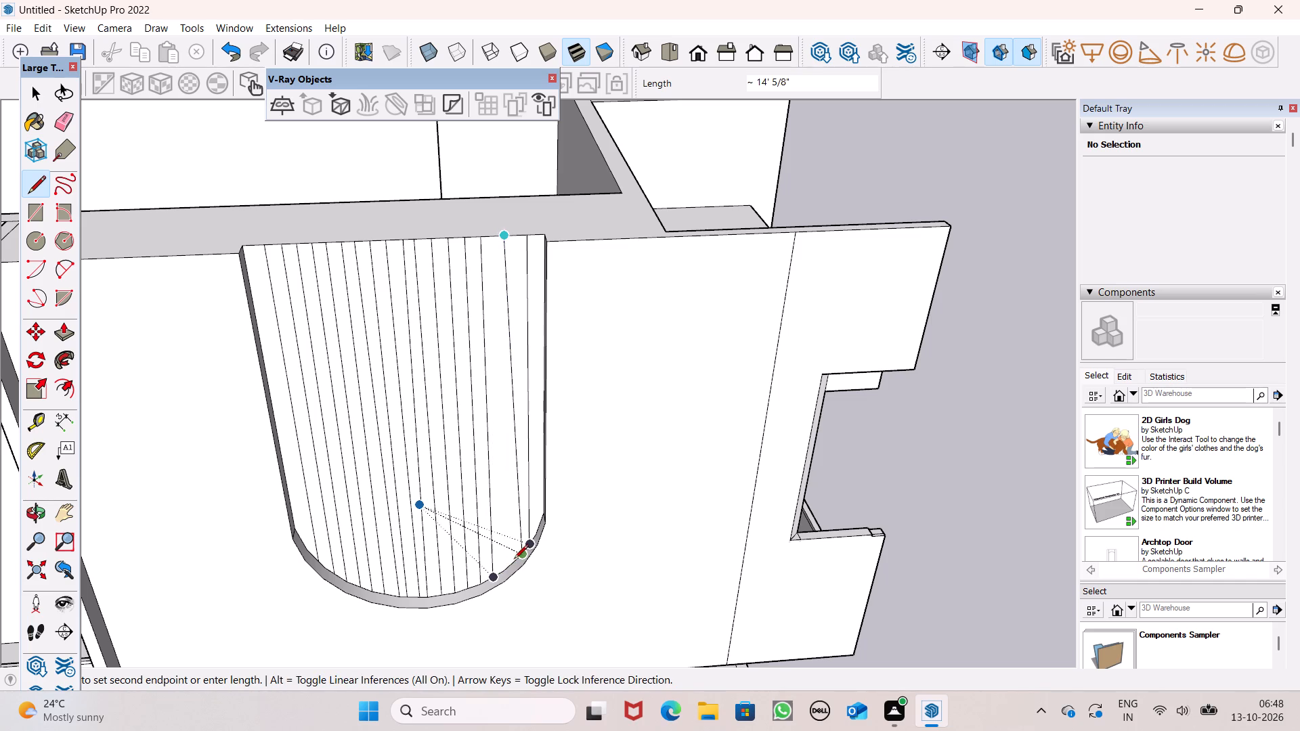
pyautogui.scroll(3, 504, 553)
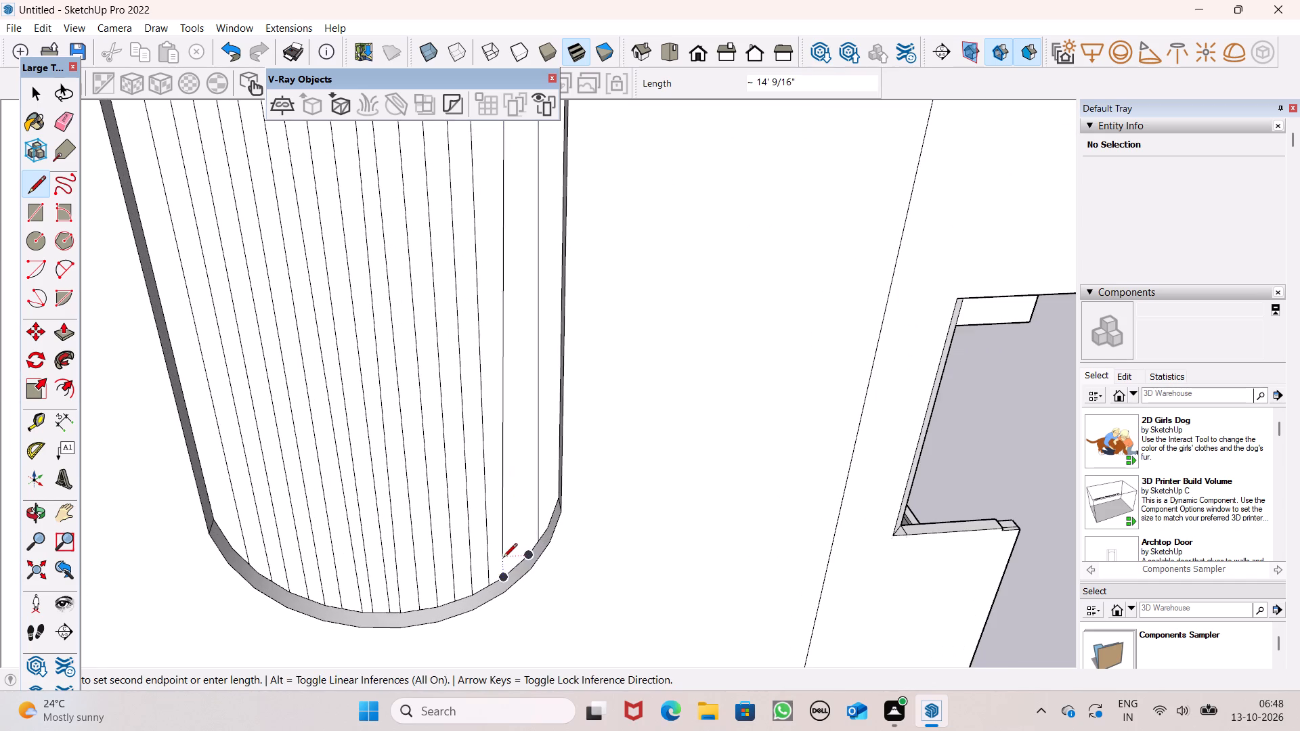
pyautogui.click(513, 567)
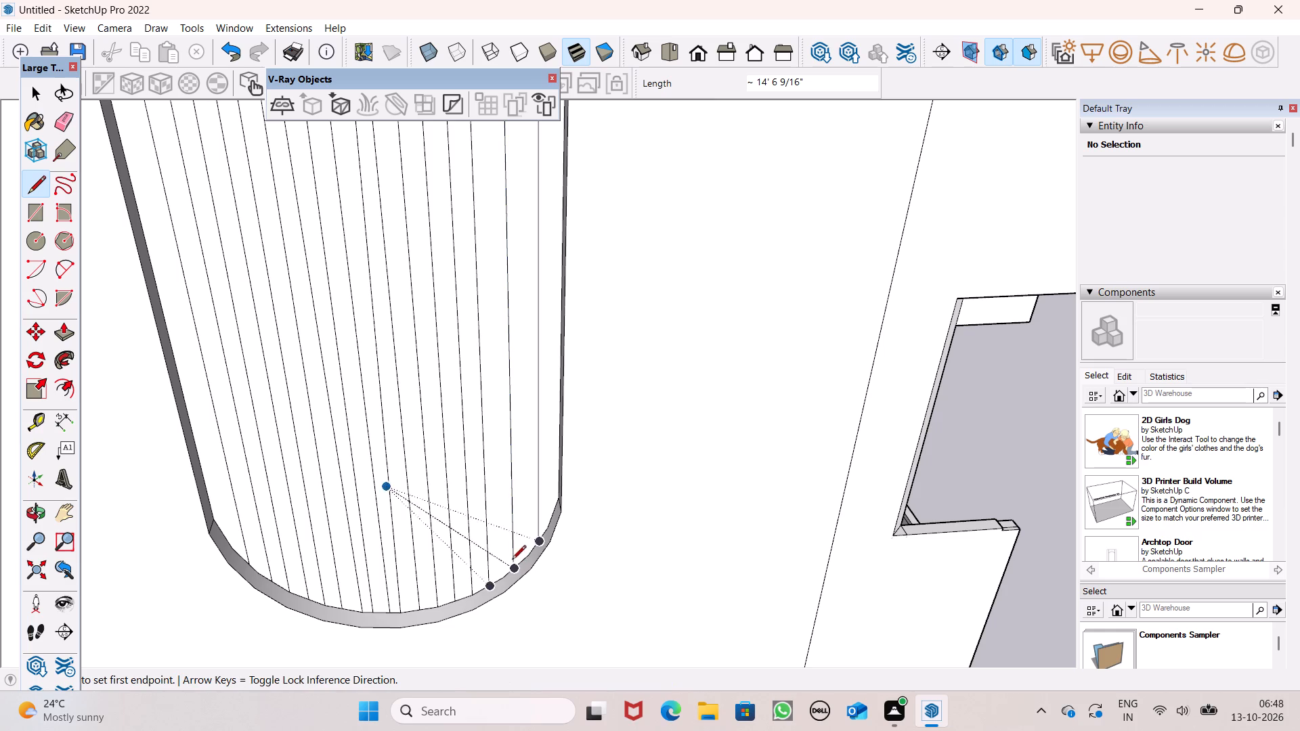
pyautogui.press('space')
pyautogui.scroll(-5, 481, 408)
pyautogui.scroll(-11, 611, 368)
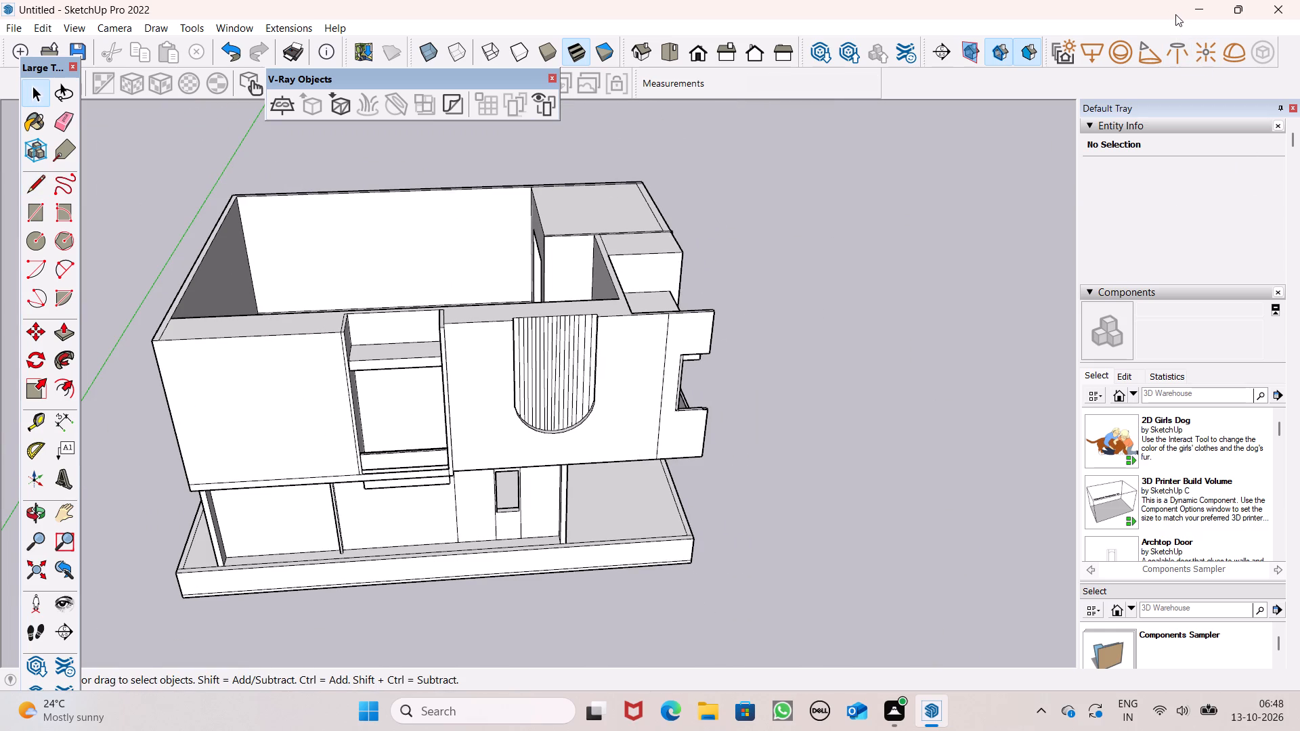
# Draw a horizontal line about 3' 5" long across the strip beside the framed window opening, just below the opening's top edge.
pyautogui.scroll(-3, 1137, 9)
pyautogui.scroll(-3, 842, 346)
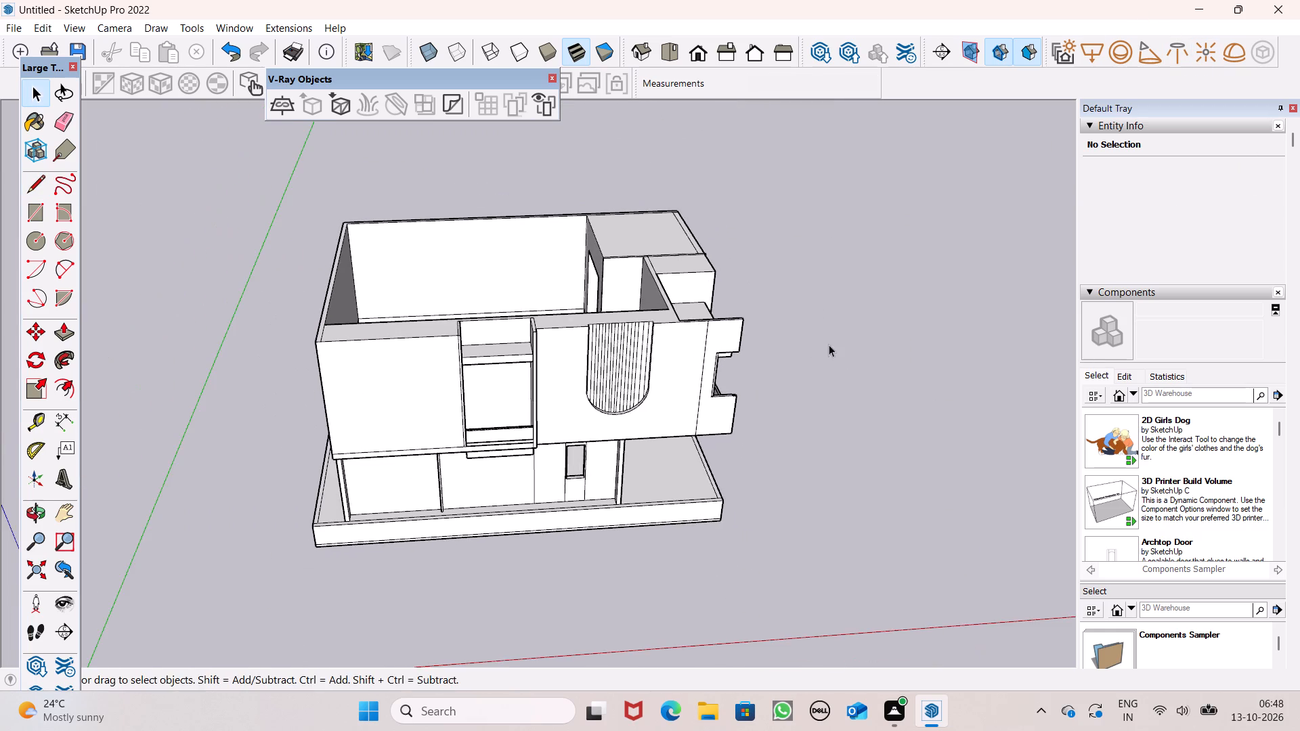
pyautogui.moveTo(859, 363); pyautogui.dragTo(378, 347, button='middle')
pyautogui.scroll(6, 752, 370)
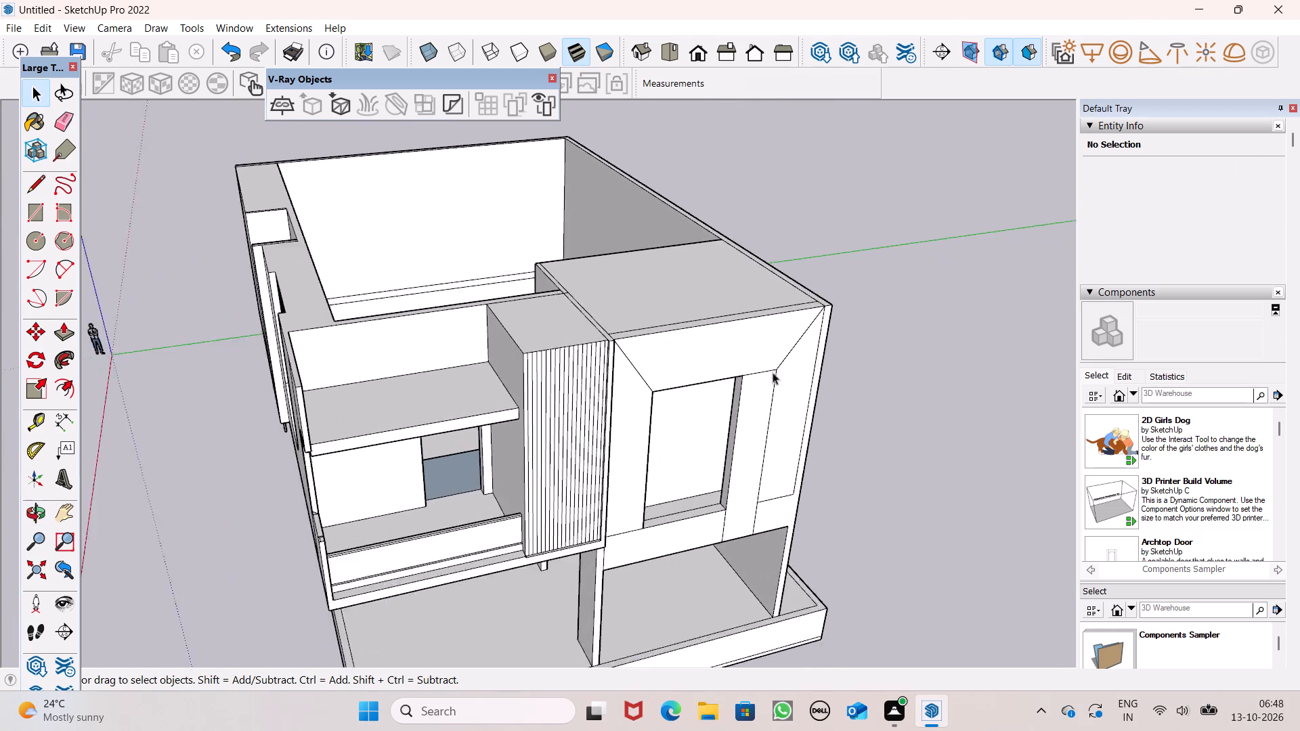
pyautogui.scroll(2, 773, 372)
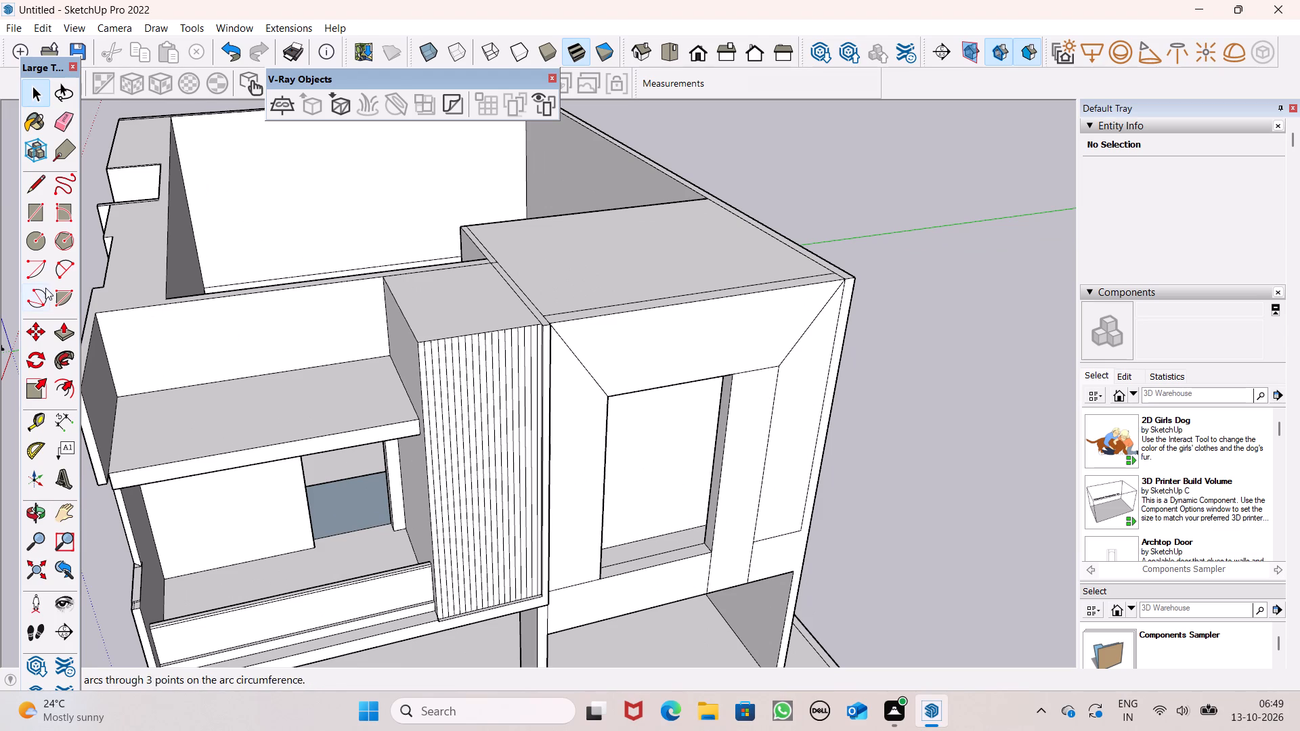
pyautogui.click(30, 190)
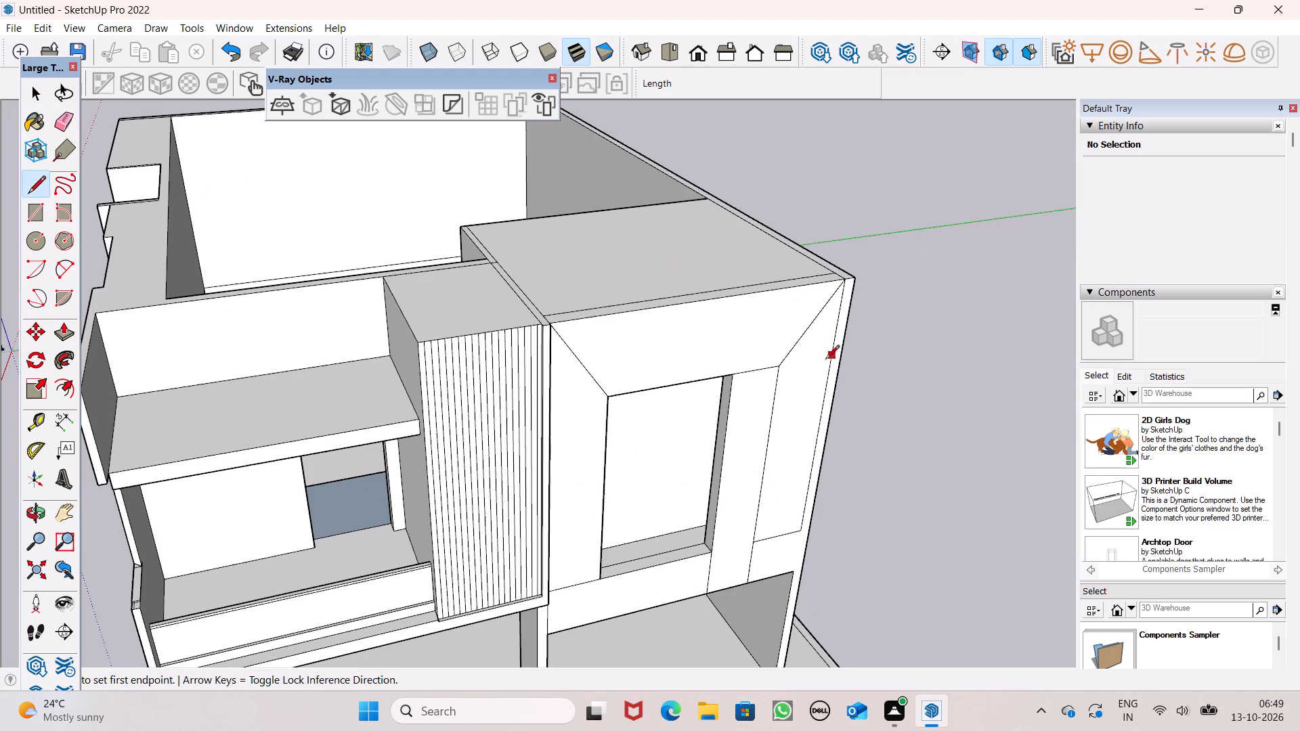
pyautogui.moveTo(812, 398); pyautogui.dragTo(727, 348, button='middle')
pyautogui.scroll(6, 768, 387)
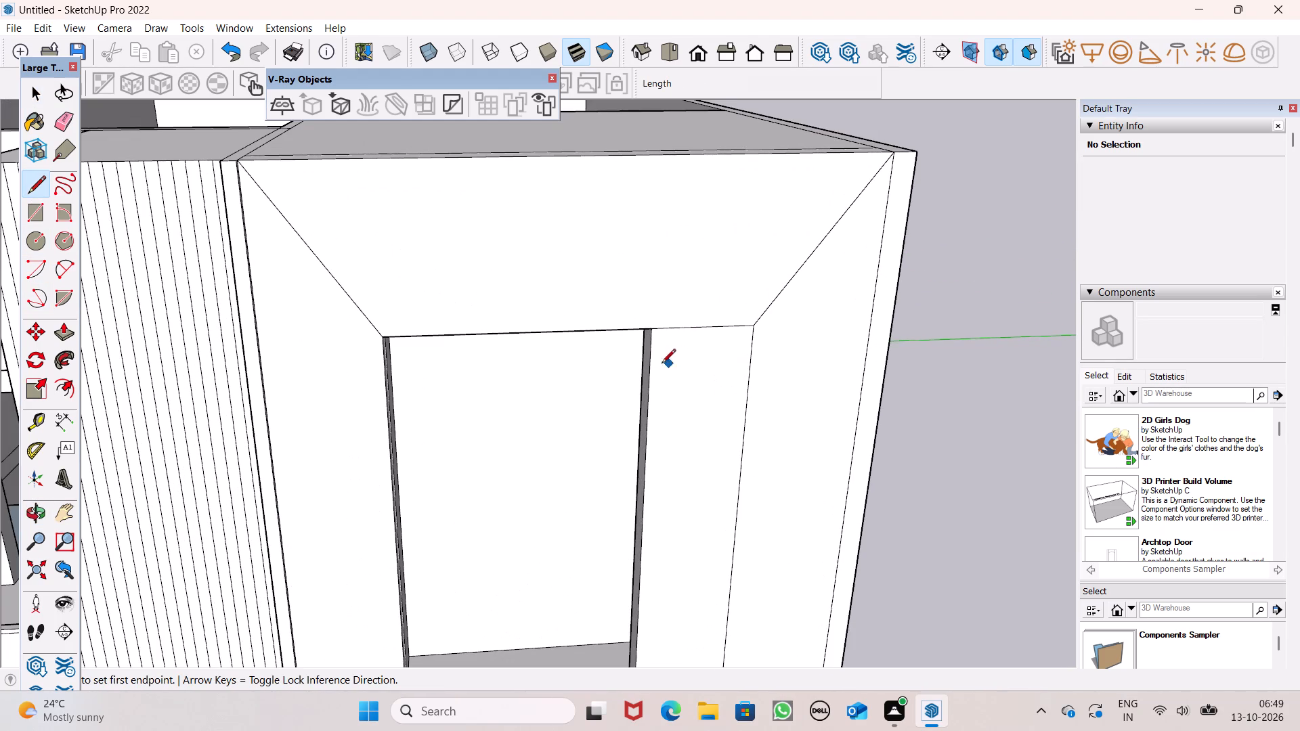
pyautogui.moveTo(649, 371); pyautogui.dragTo(667, 371)
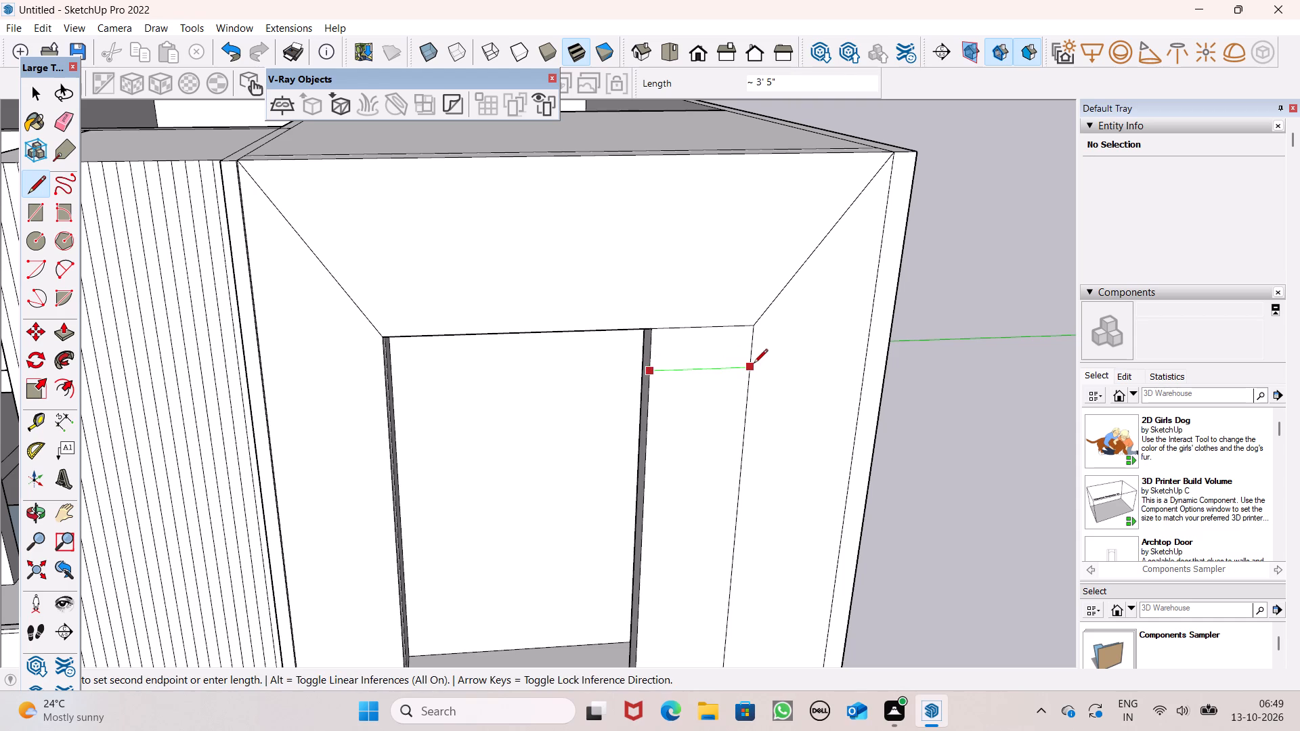
pyautogui.click(754, 364)
pyautogui.press('space')
# Copy the short horizontal line straight down the strip beside the window opening to make a second line.
pyautogui.scroll(-6, 644, 274)
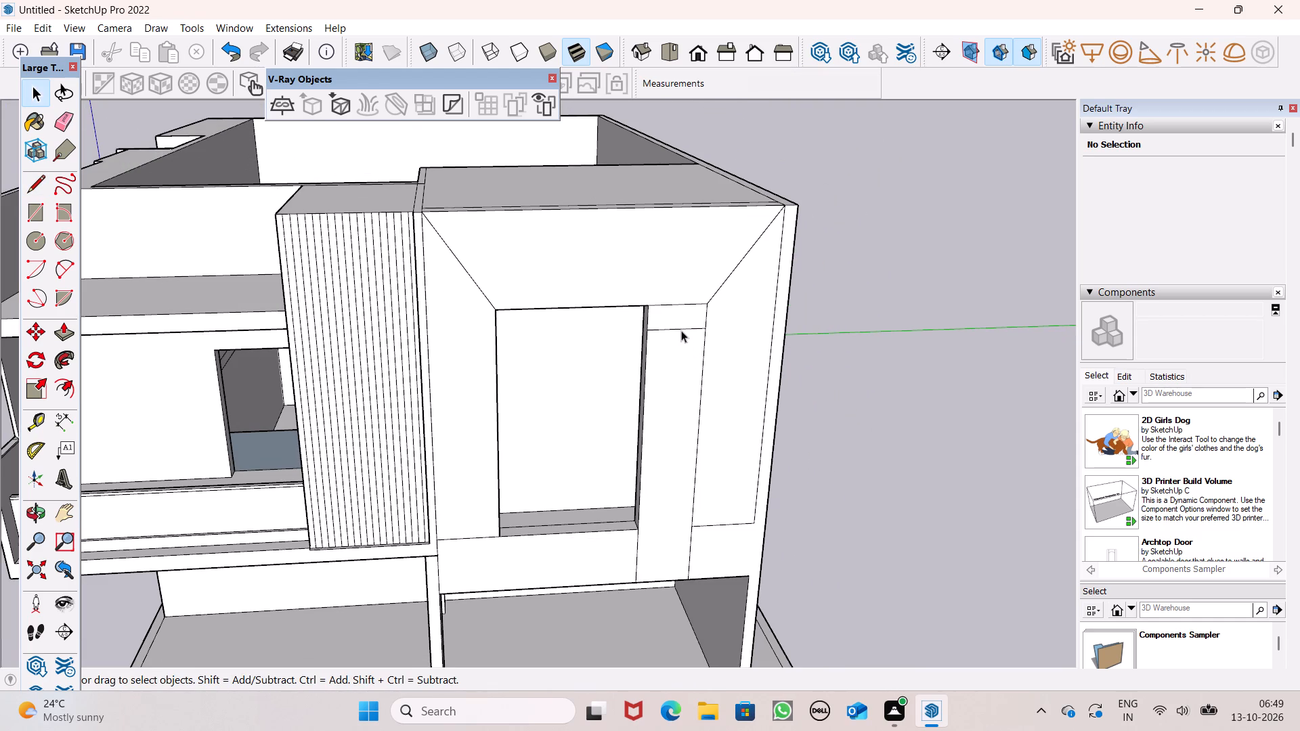
pyautogui.click(684, 329)
pyautogui.press('m')
pyautogui.press('Return')
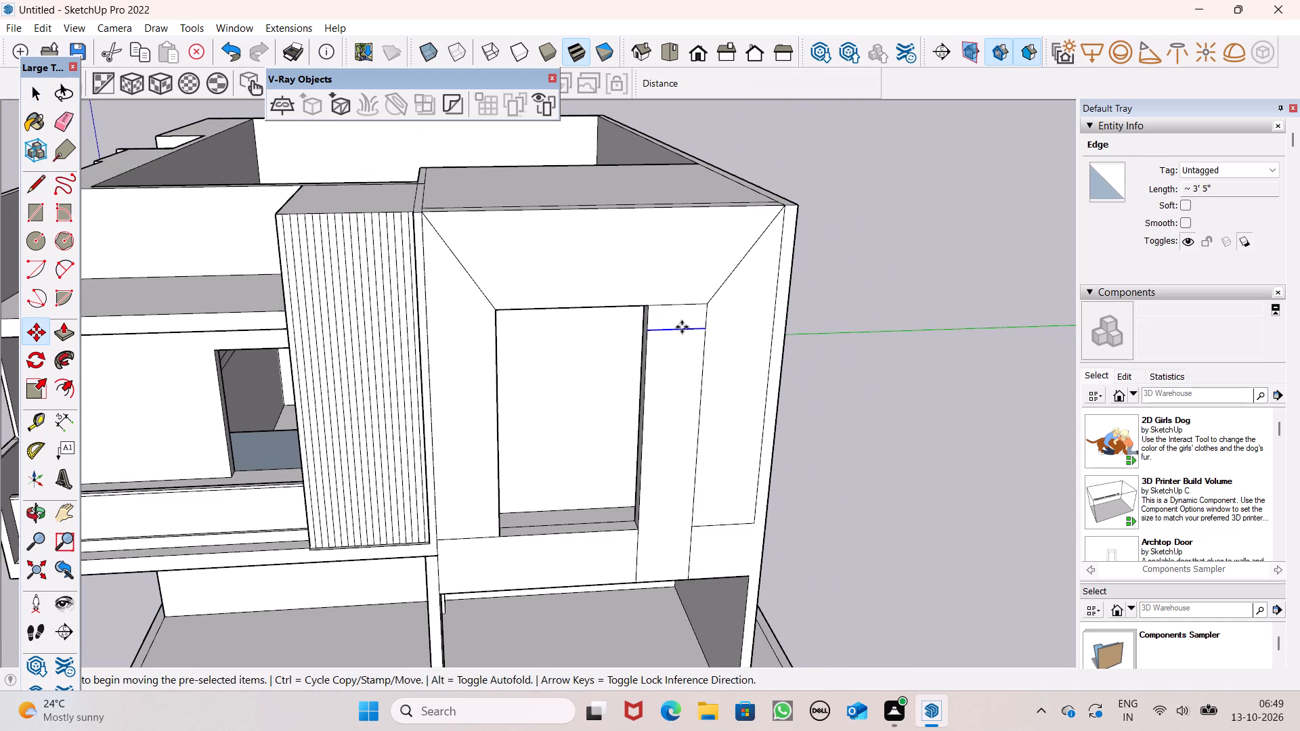
pyautogui.keyDown('ctrl'); pyautogui.moveTo(674, 330); pyautogui.dragTo(678, 347); pyautogui.keyUp('ctrl')
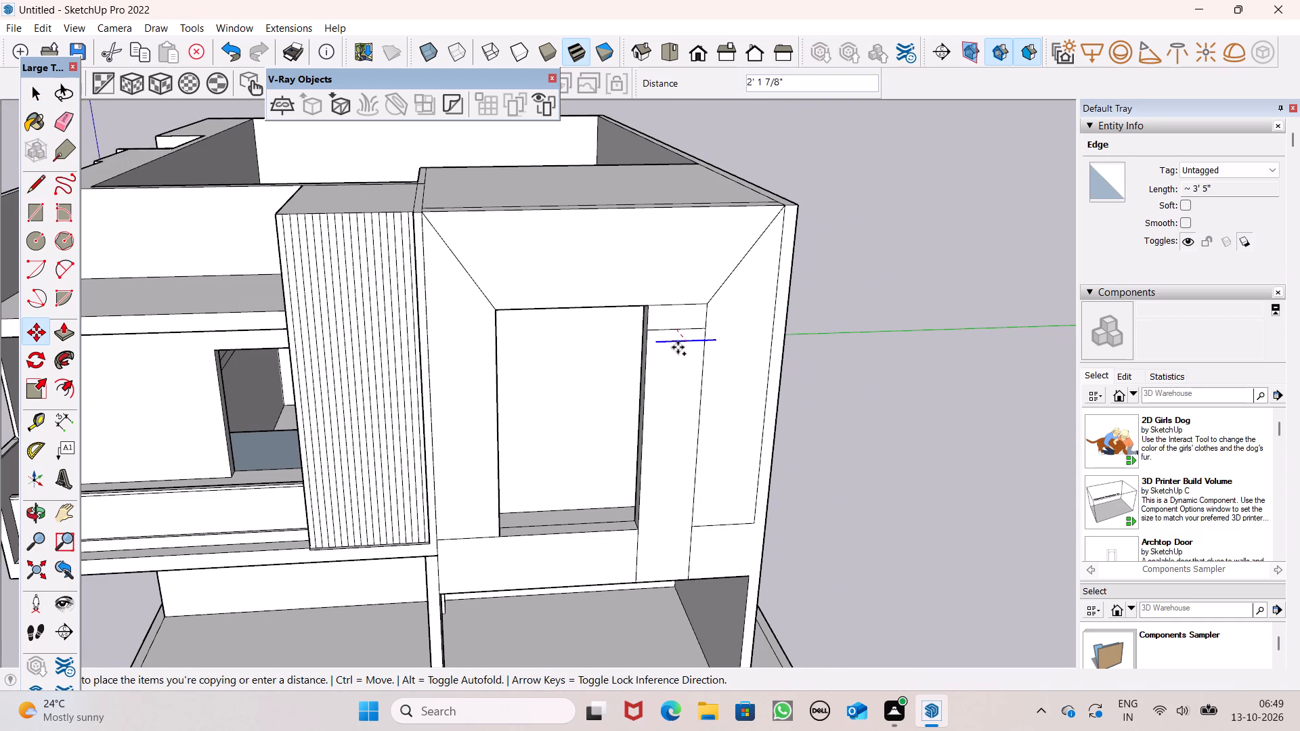
pyautogui.keyDown('ctrl'); pyautogui.moveTo(678, 347); pyautogui.dragTo(667, 353); pyautogui.keyUp('ctrl')
pyautogui.click(667, 353)
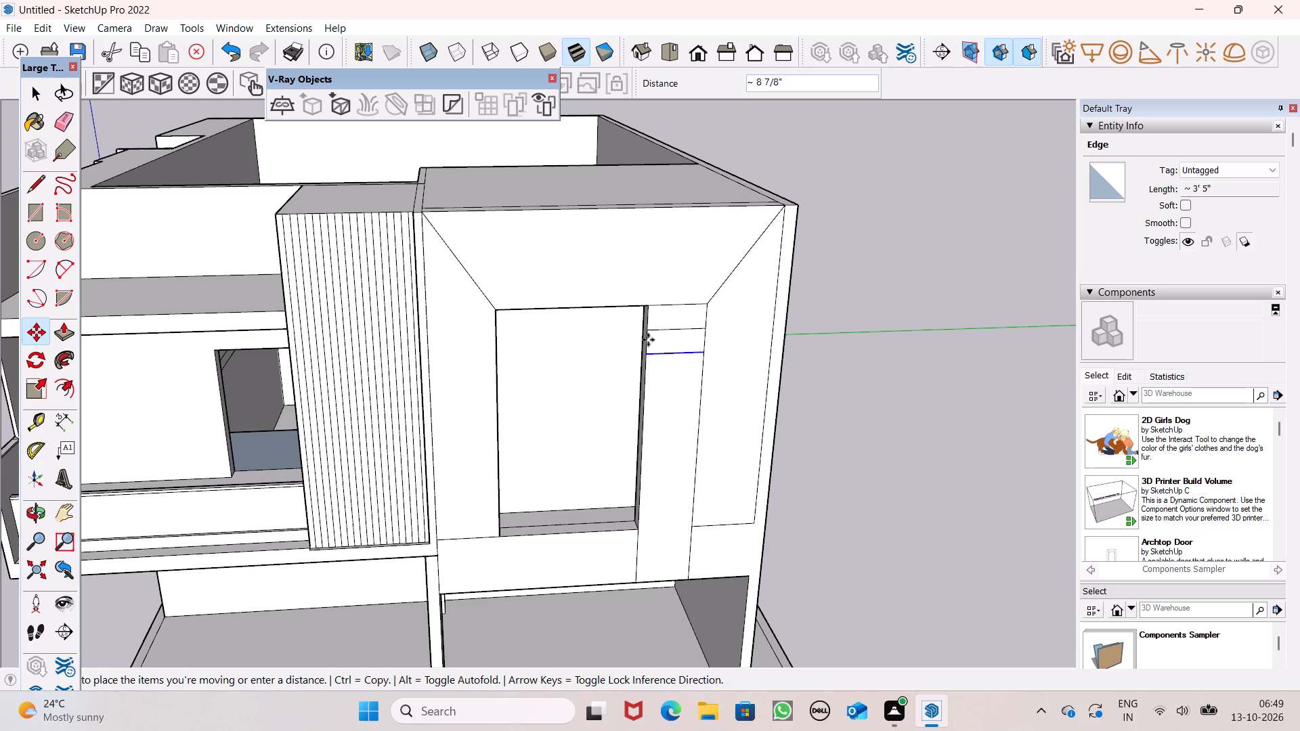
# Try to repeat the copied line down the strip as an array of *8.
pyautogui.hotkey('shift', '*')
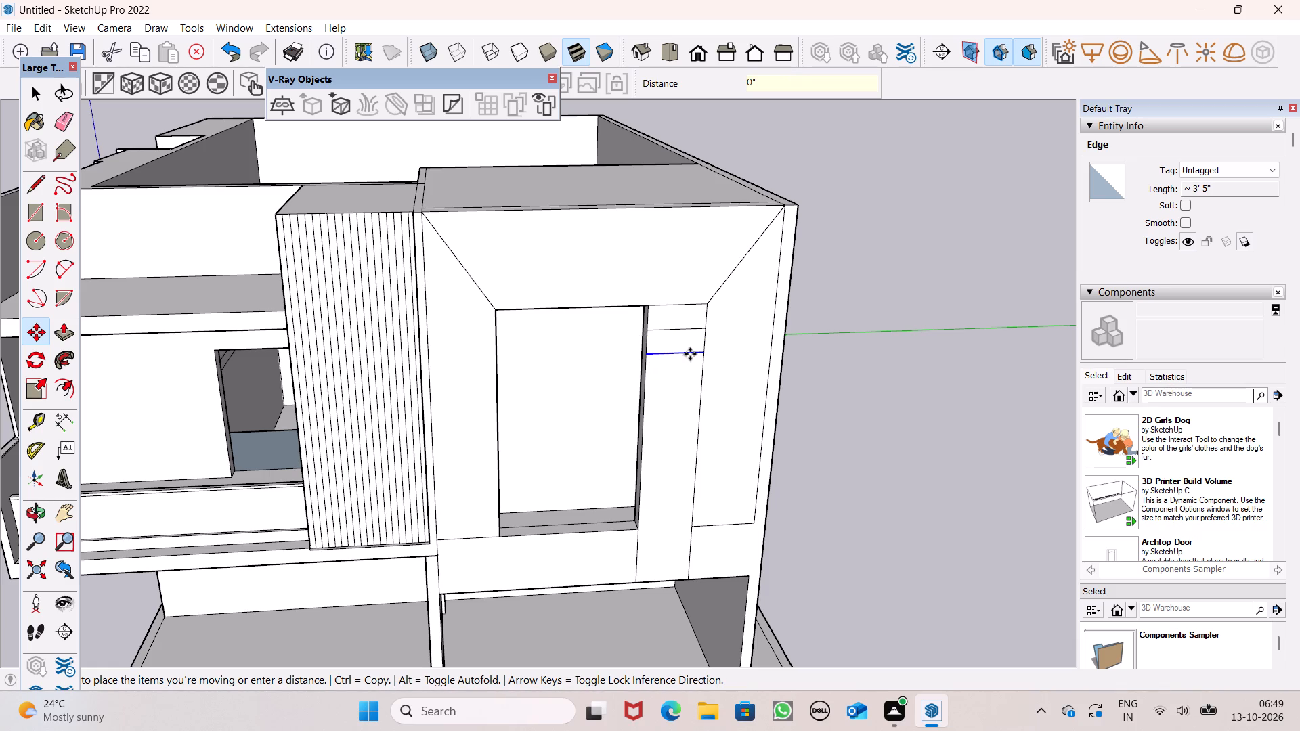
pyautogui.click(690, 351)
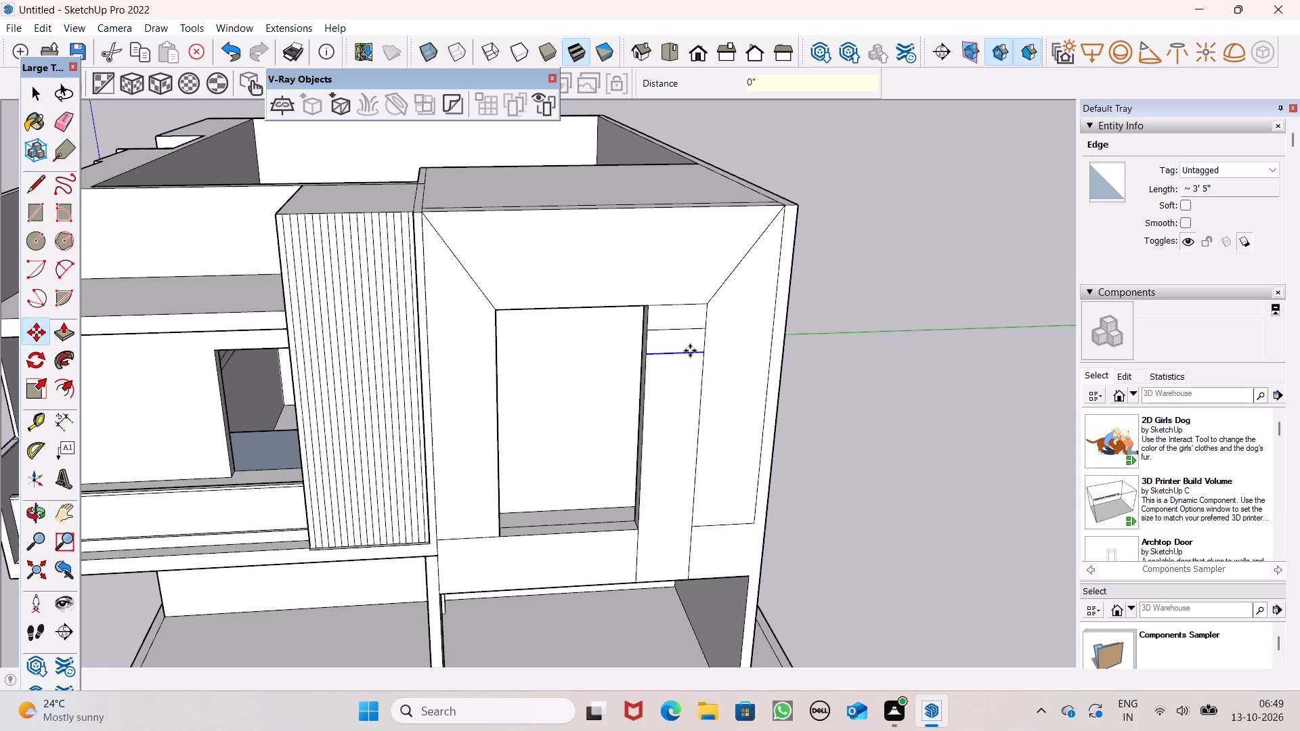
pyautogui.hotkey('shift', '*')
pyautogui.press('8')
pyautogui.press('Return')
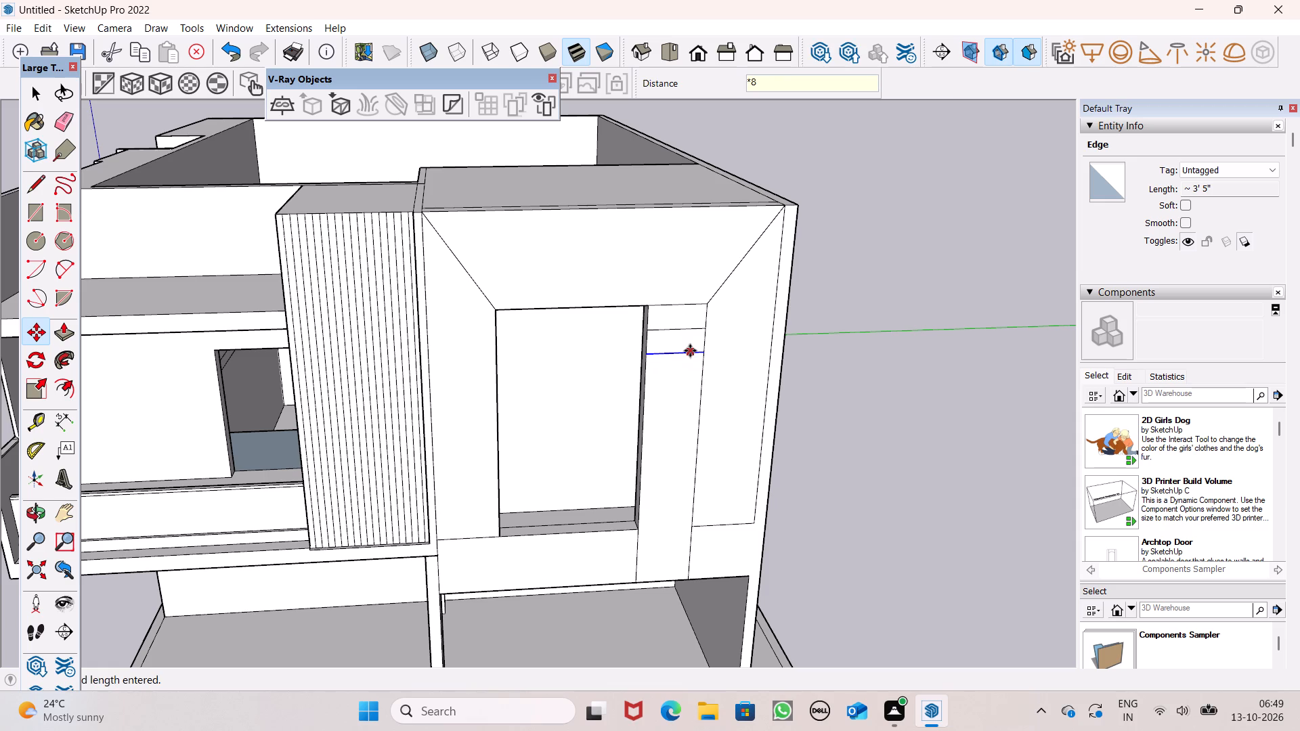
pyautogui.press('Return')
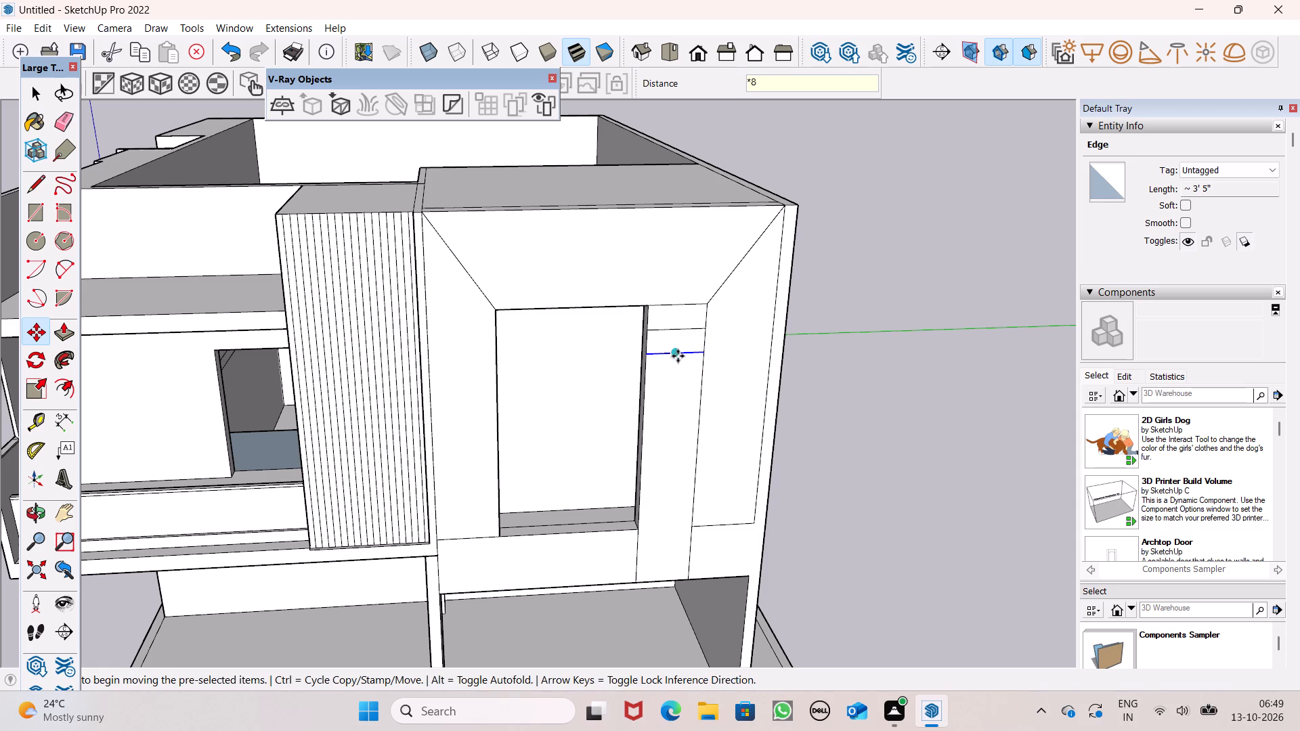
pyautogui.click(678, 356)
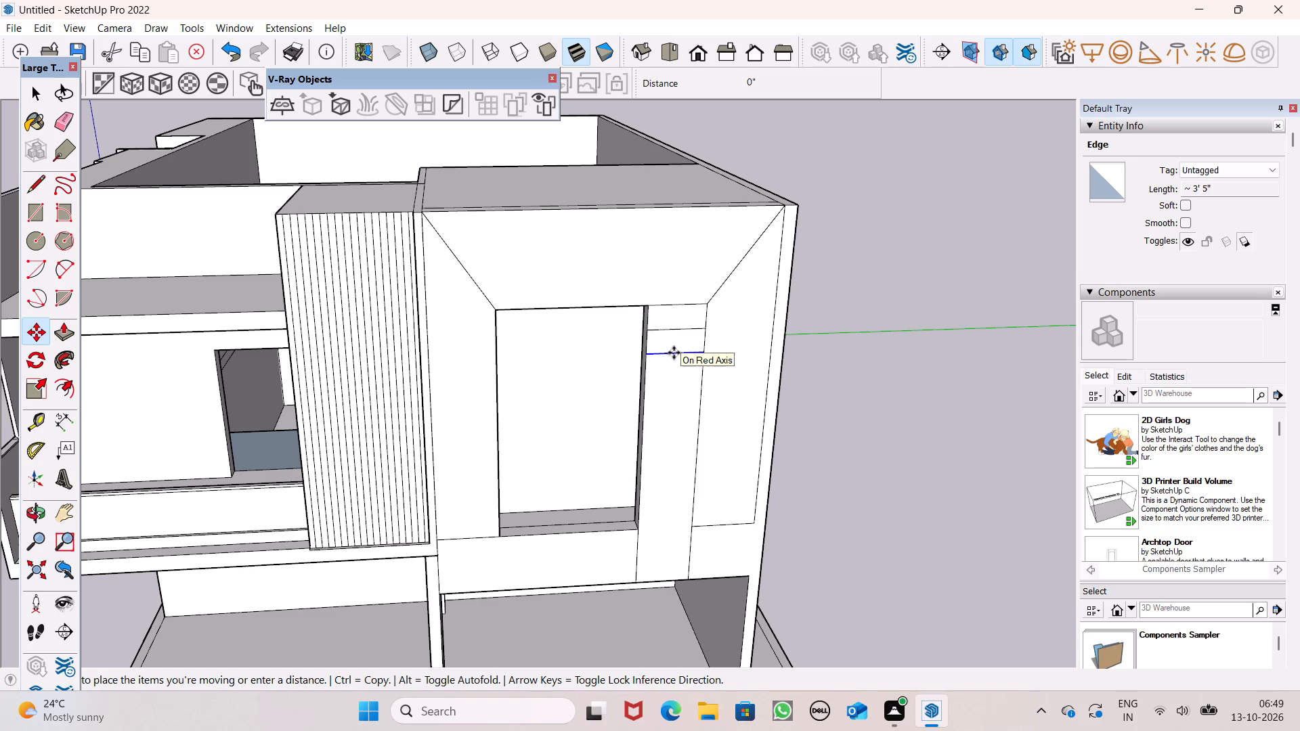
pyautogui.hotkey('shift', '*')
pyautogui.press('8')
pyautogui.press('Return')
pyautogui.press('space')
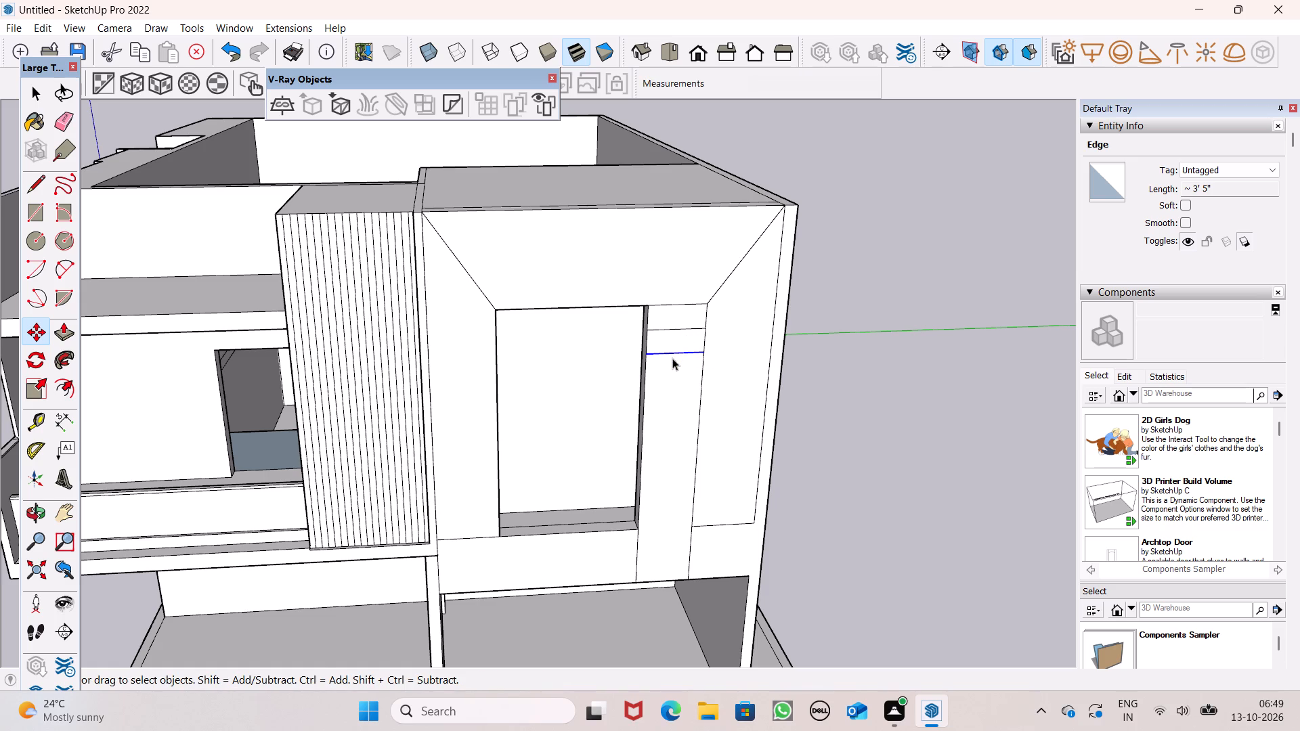
# Copy the second line straight down the strip to make a third line at matching spacing.
pyautogui.press('m')
pyautogui.press('Return')
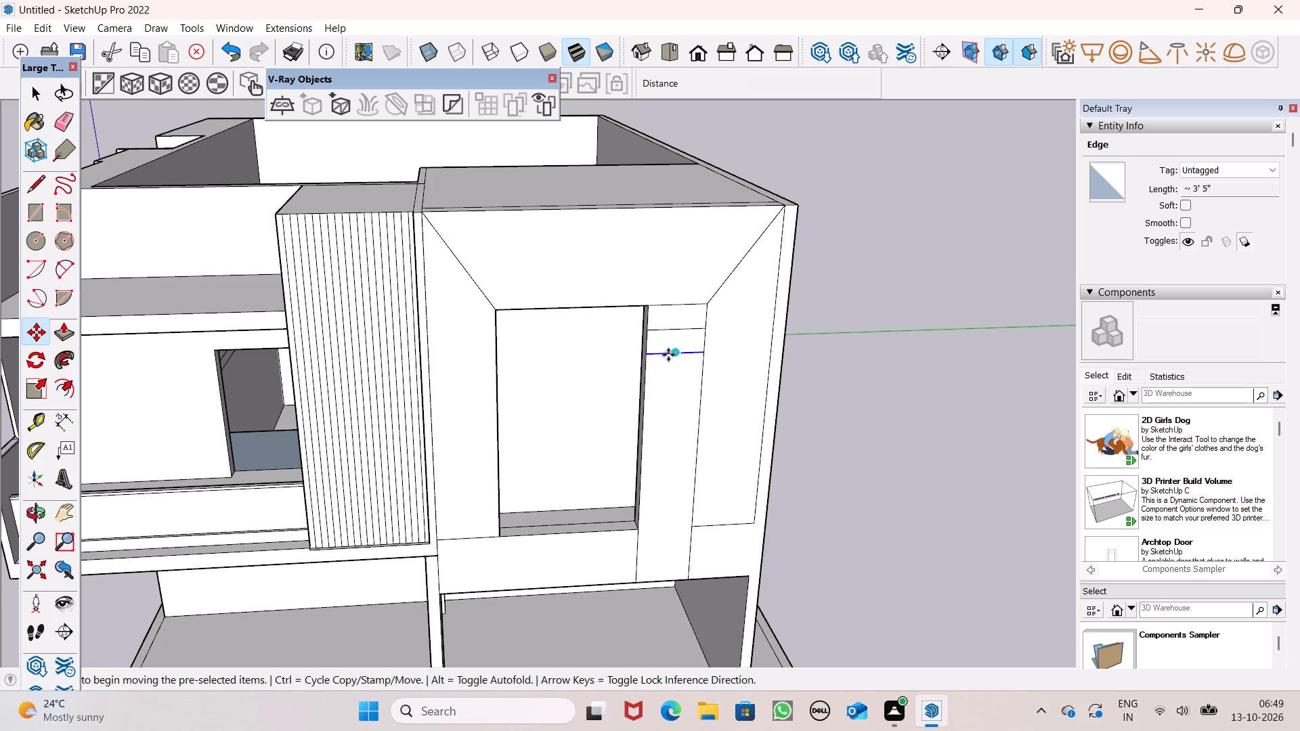
pyautogui.moveTo(668, 355); pyautogui.dragTo(672, 376)
pyautogui.click(672, 376)
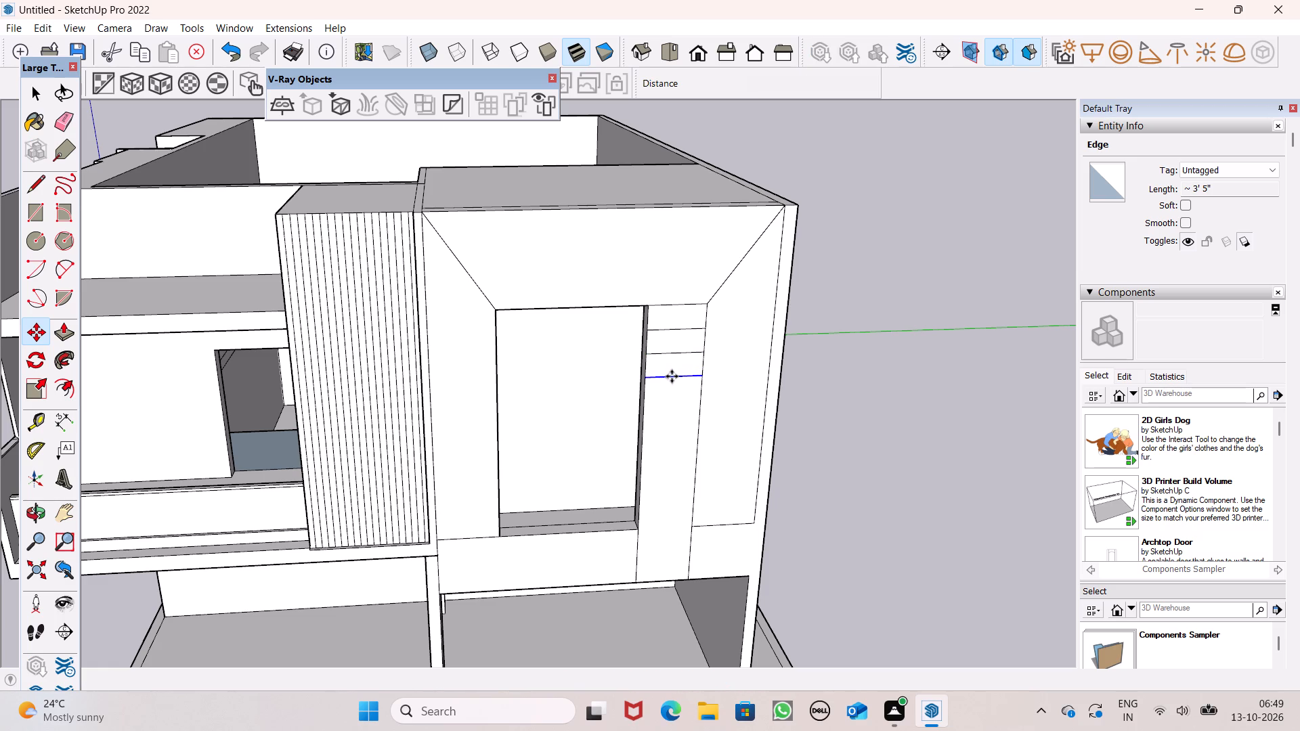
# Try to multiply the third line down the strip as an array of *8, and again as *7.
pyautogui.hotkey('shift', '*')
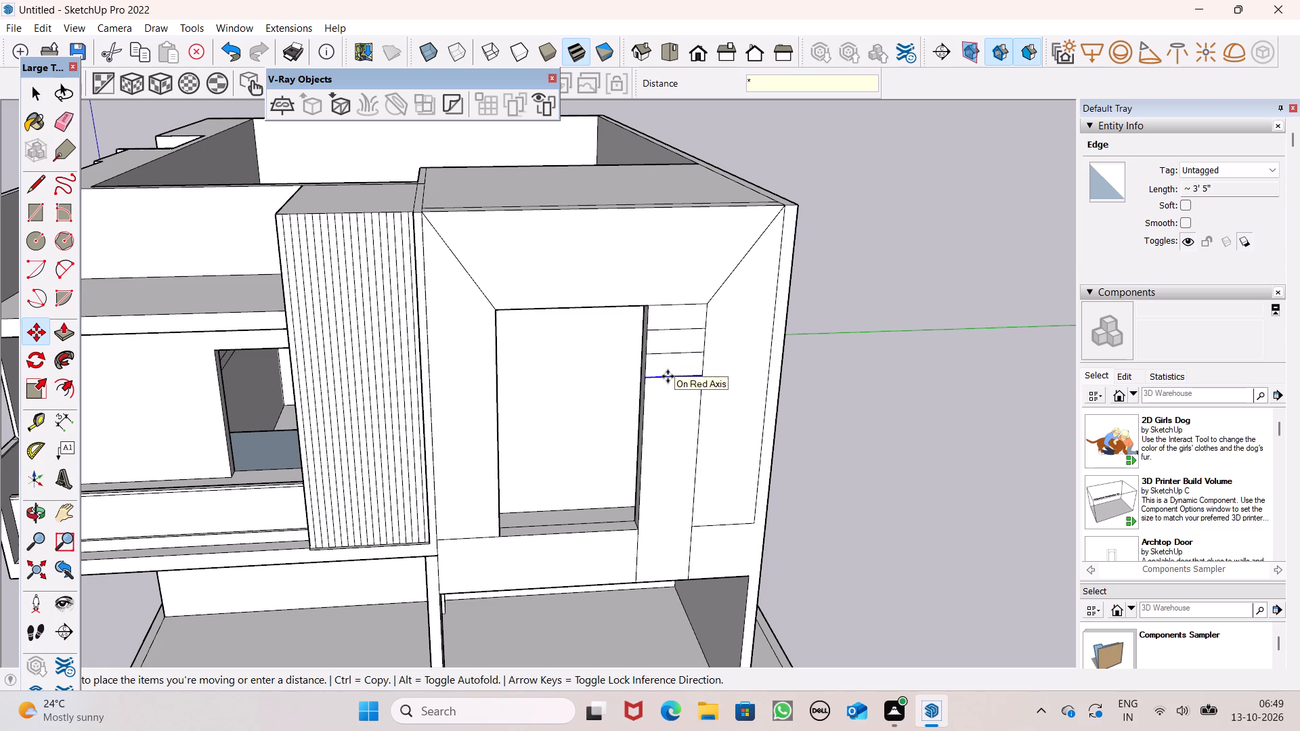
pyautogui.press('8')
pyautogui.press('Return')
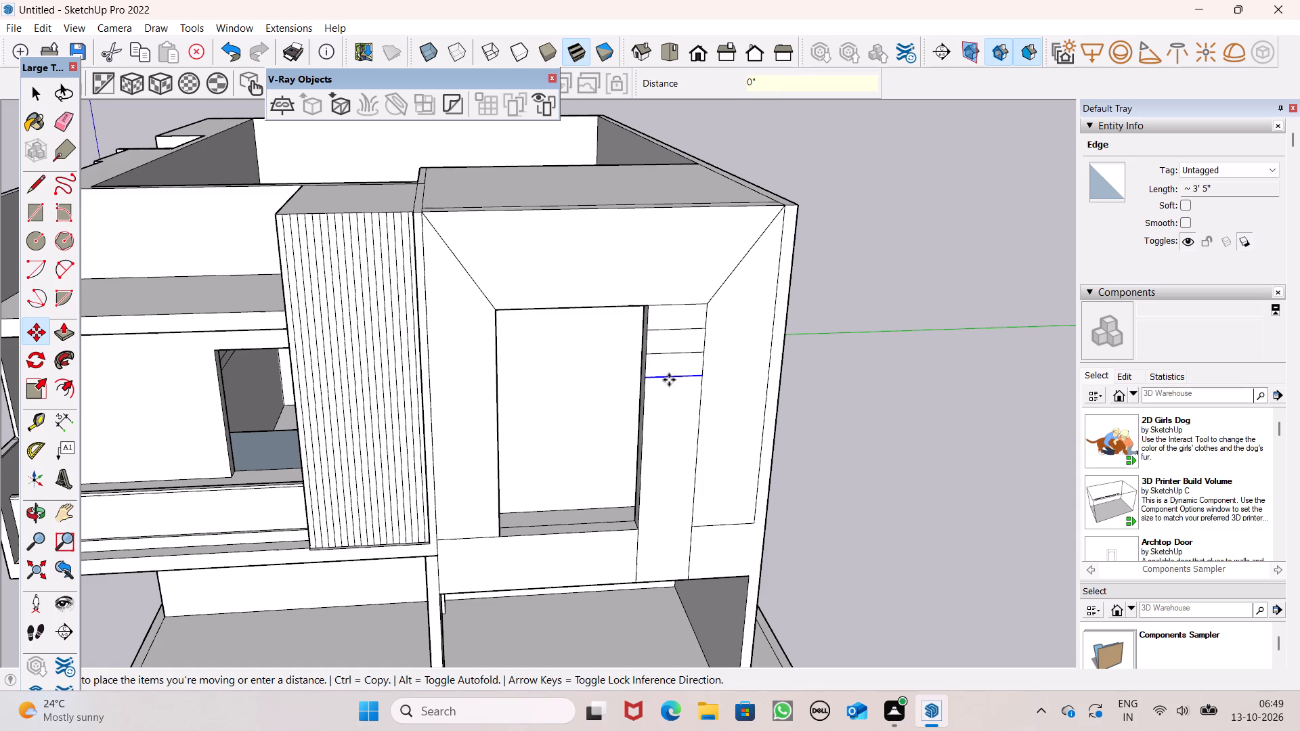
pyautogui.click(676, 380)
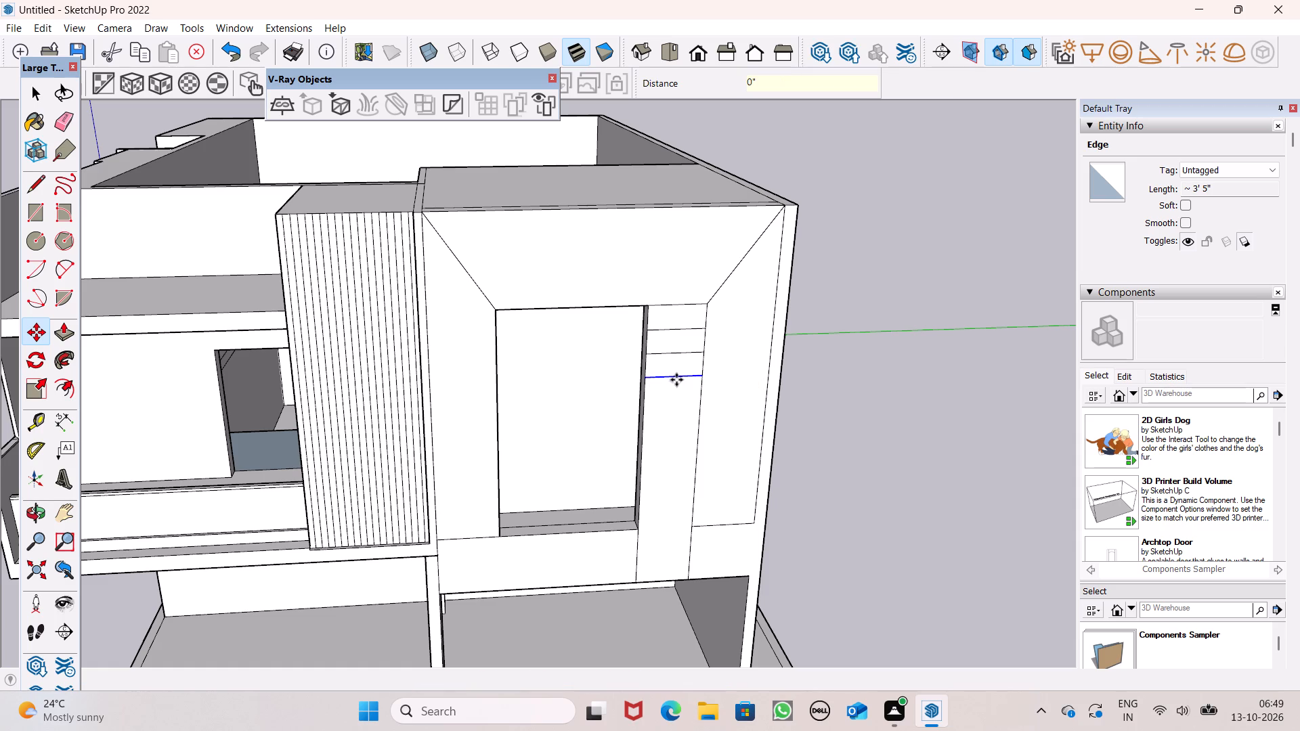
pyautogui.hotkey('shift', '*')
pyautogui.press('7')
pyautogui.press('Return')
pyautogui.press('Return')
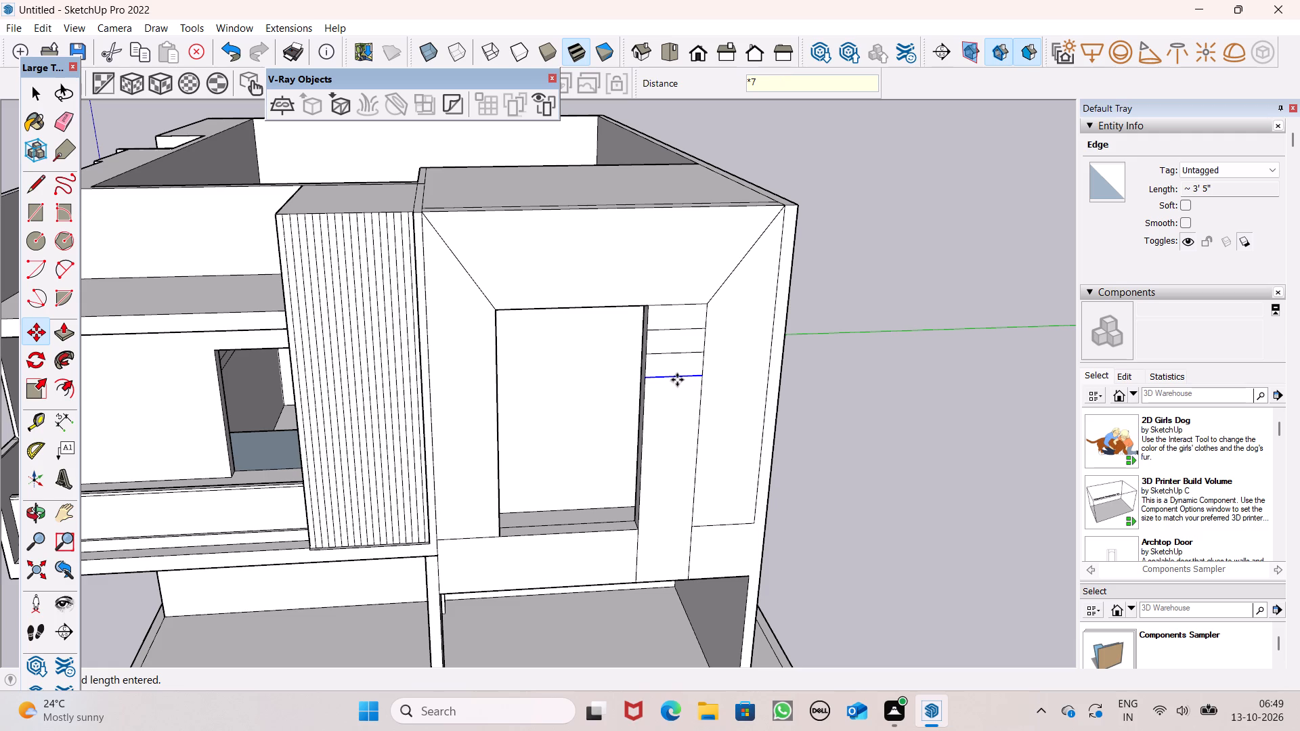
# Copy the third line straight down the strip to make a fourth line at similar spacing.
pyautogui.moveTo(670, 376); pyautogui.dragTo(674, 410)
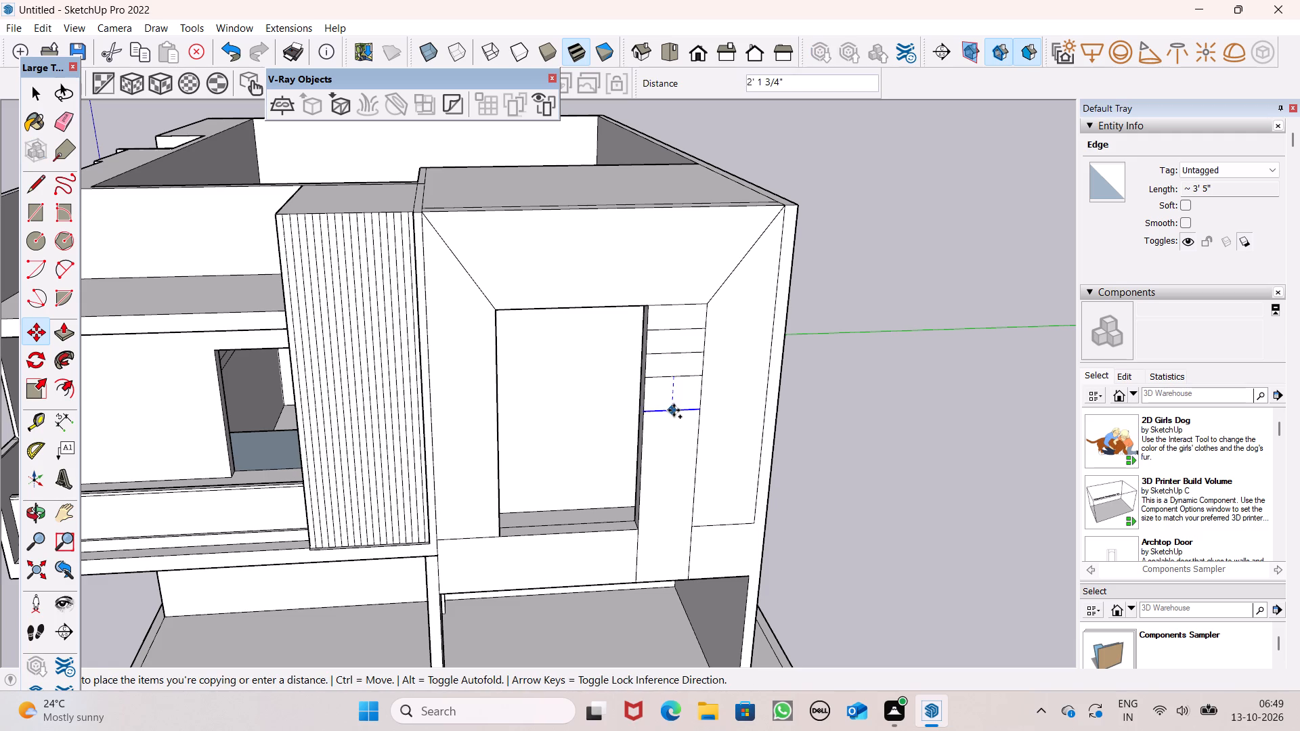
pyautogui.moveTo(674, 410); pyautogui.dragTo(675, 403)
pyautogui.click(675, 403)
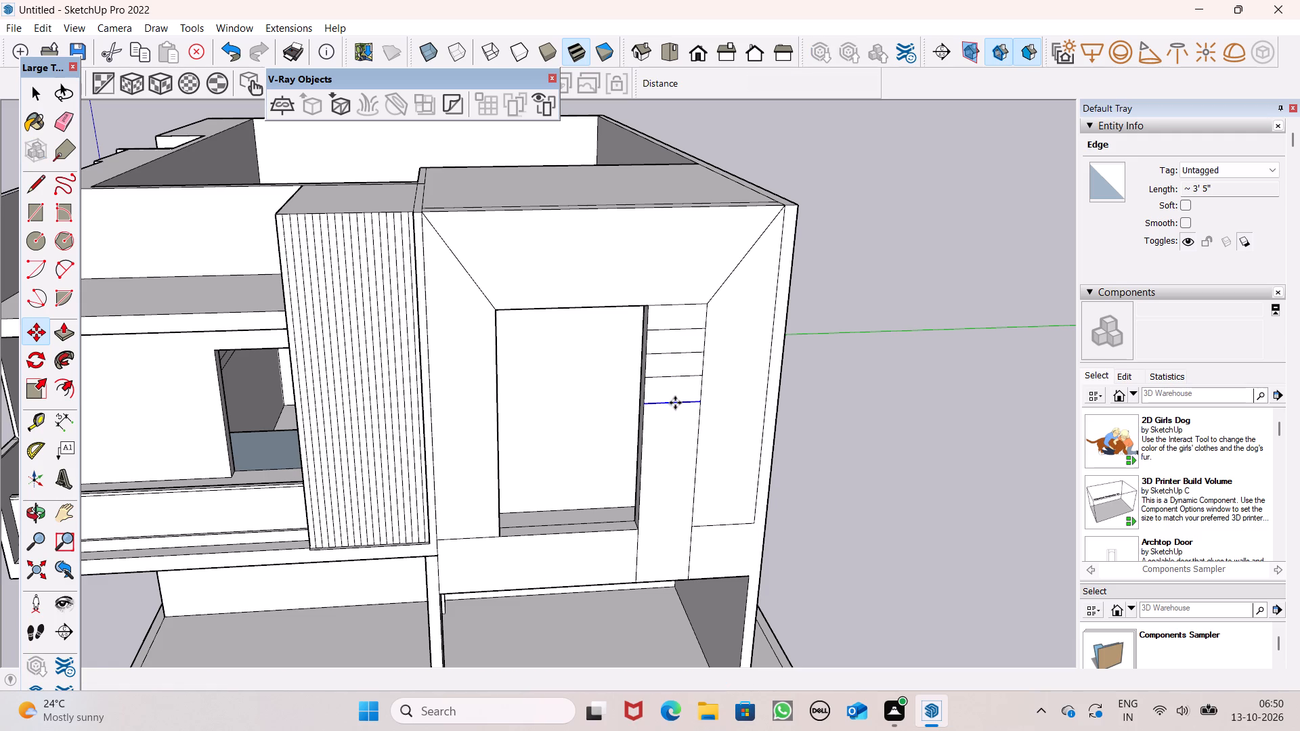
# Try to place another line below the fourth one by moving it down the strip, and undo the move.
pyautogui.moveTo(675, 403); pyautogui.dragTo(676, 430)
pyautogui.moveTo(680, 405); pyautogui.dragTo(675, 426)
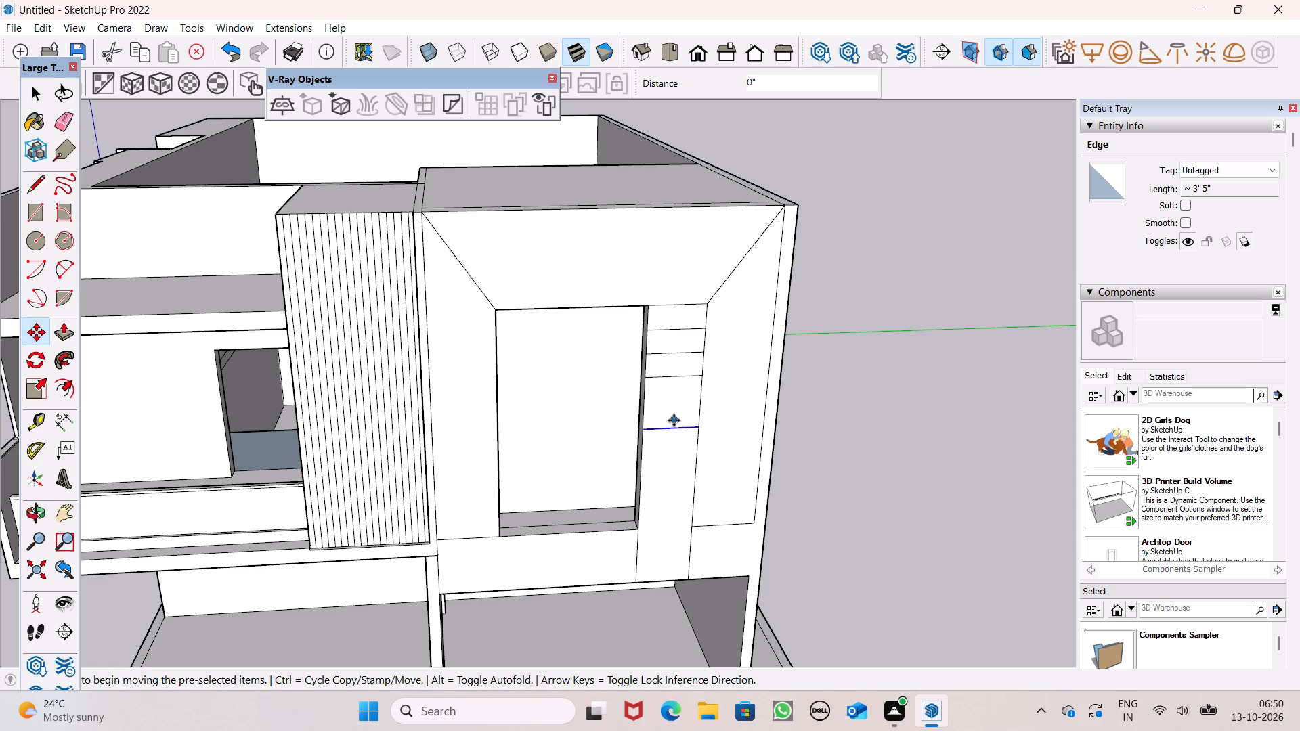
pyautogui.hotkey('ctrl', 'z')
# Copy the fourth horizontal line straight down the strip beside the window four times in succession, each about 1' 9" below the previous.
pyautogui.moveTo(668, 400); pyautogui.dragTo(668, 430)
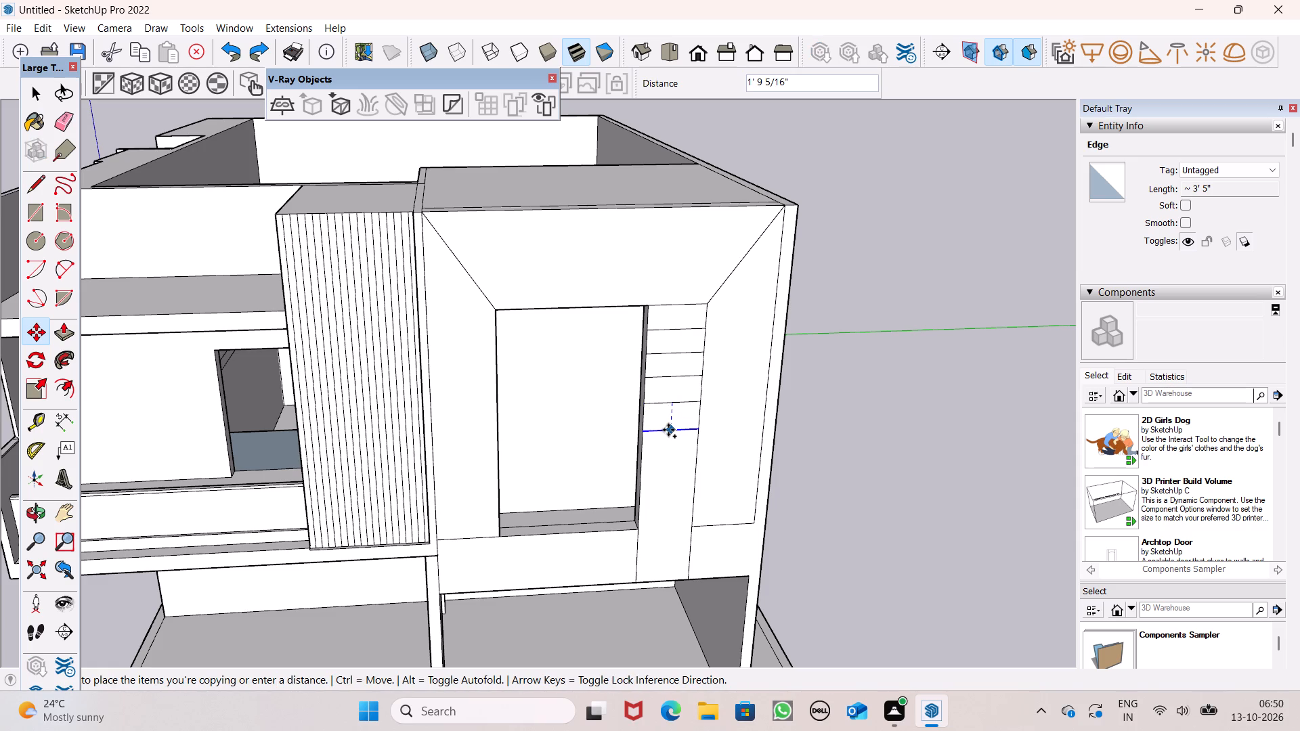
pyautogui.moveTo(668, 430); pyautogui.dragTo(669, 428)
pyautogui.moveTo(669, 428); pyautogui.dragTo(663, 456)
pyautogui.moveTo(663, 456); pyautogui.dragTo(663, 455)
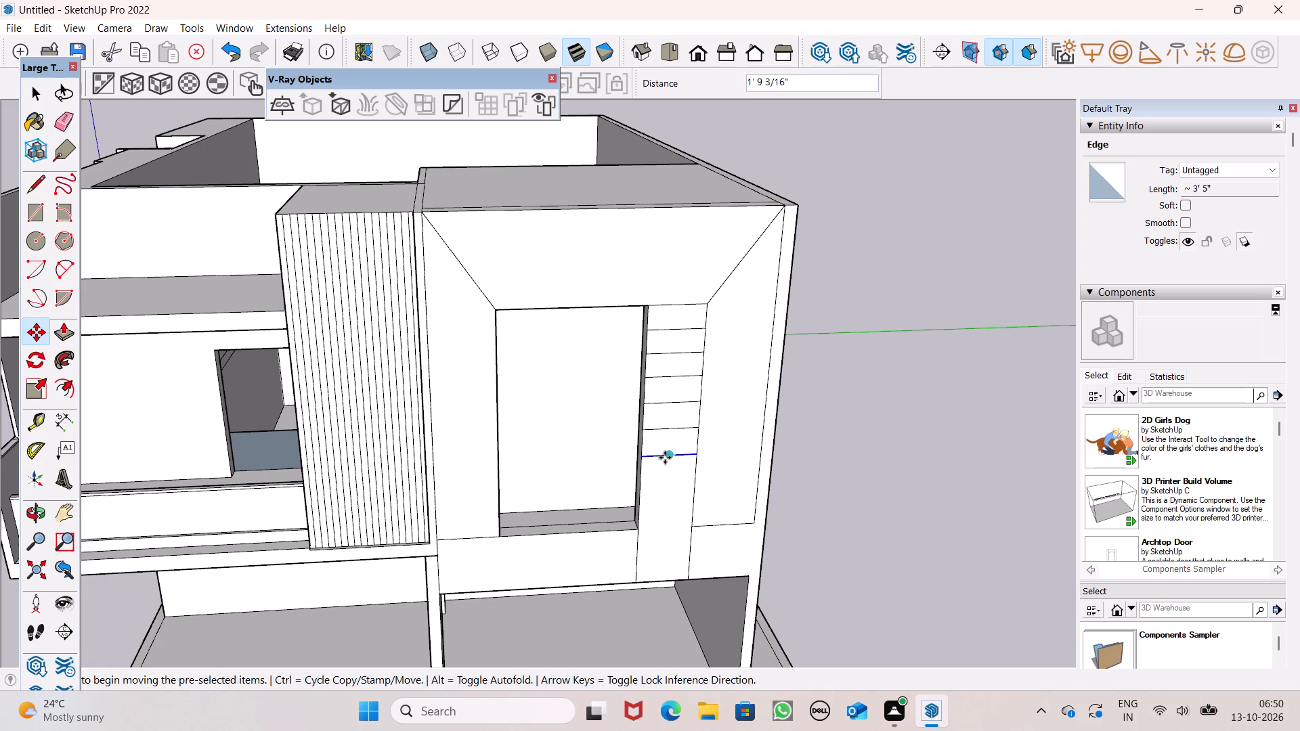
pyautogui.moveTo(665, 458); pyautogui.dragTo(670, 479)
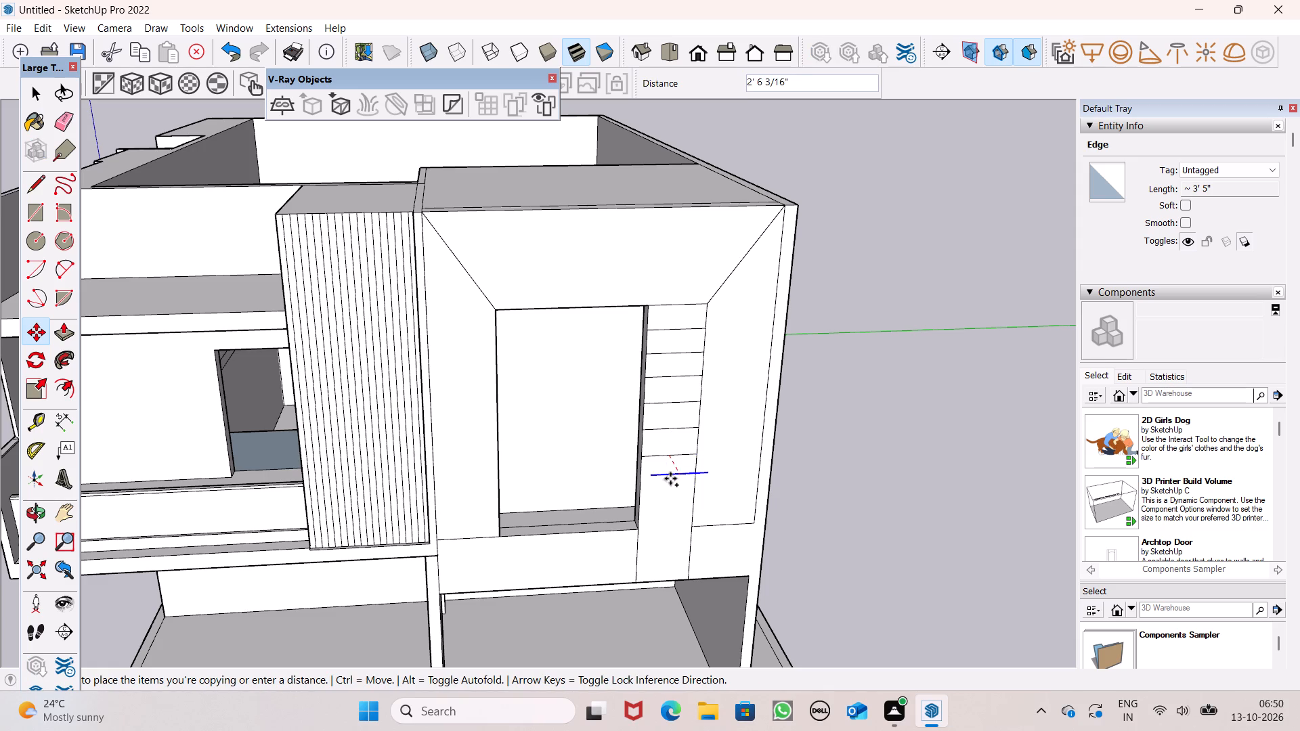
pyautogui.moveTo(670, 479); pyautogui.dragTo(670, 481)
pyautogui.moveTo(670, 481); pyautogui.dragTo(670, 498)
pyautogui.moveTo(670, 498); pyautogui.dragTo(666, 506)
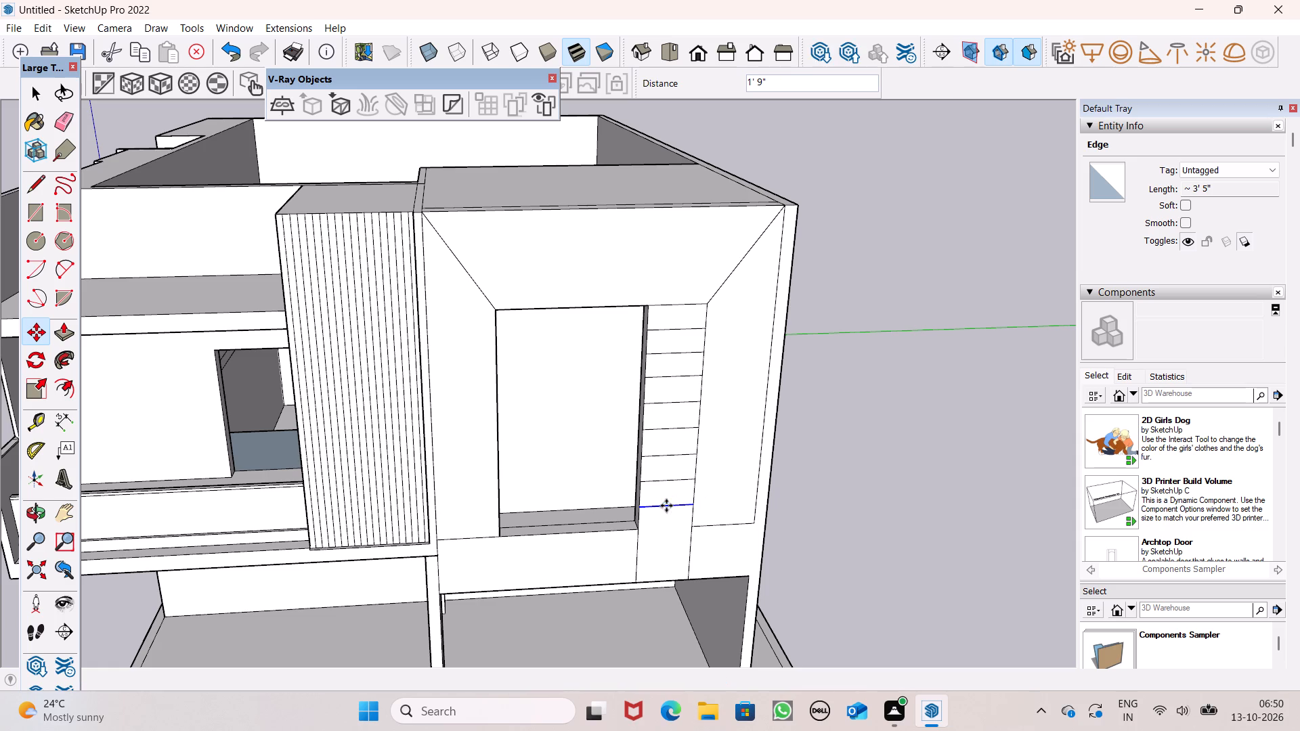
# Copy the lowest line down twice more, first about 1' 7" to window-bottom level, then into the band below the window.
pyautogui.moveTo(666, 506); pyautogui.dragTo(663, 528)
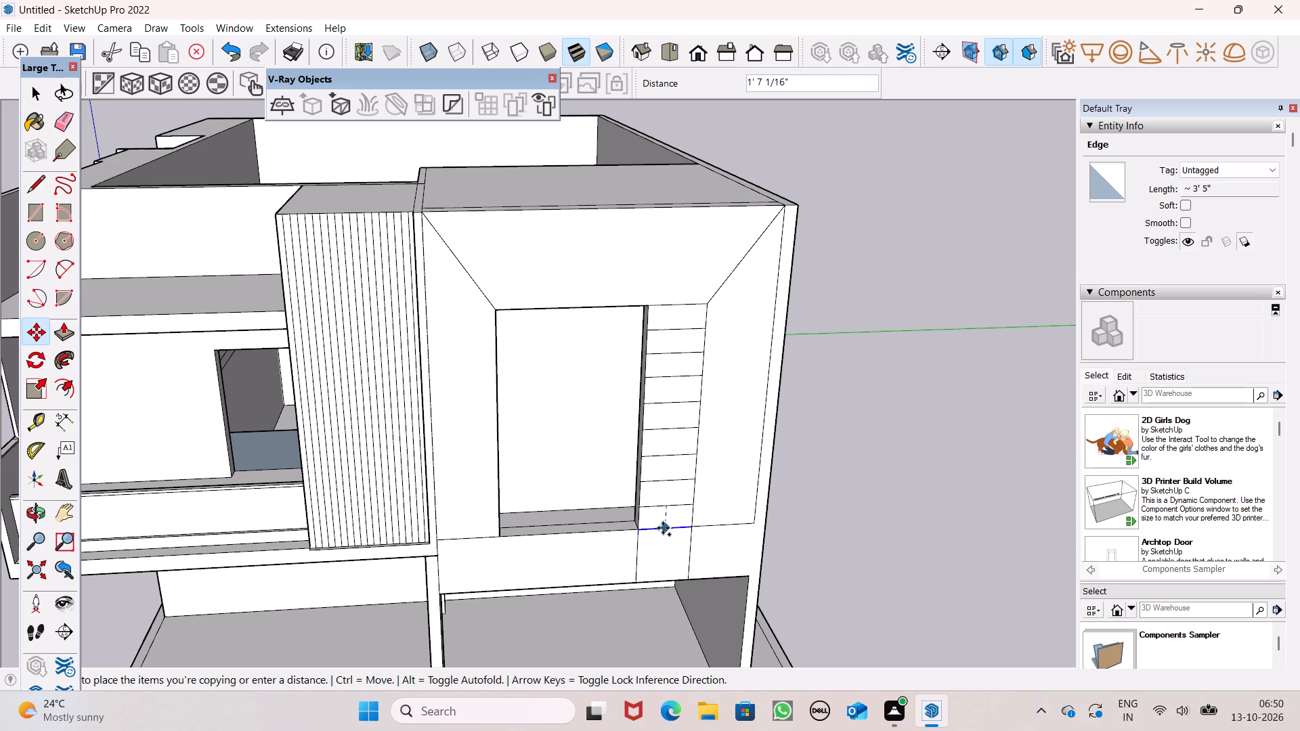
pyautogui.moveTo(663, 528); pyautogui.dragTo(662, 528)
pyautogui.moveTo(662, 528); pyautogui.dragTo(662, 546)
pyautogui.moveTo(662, 546); pyautogui.dragTo(658, 551)
pyautogui.press('space')
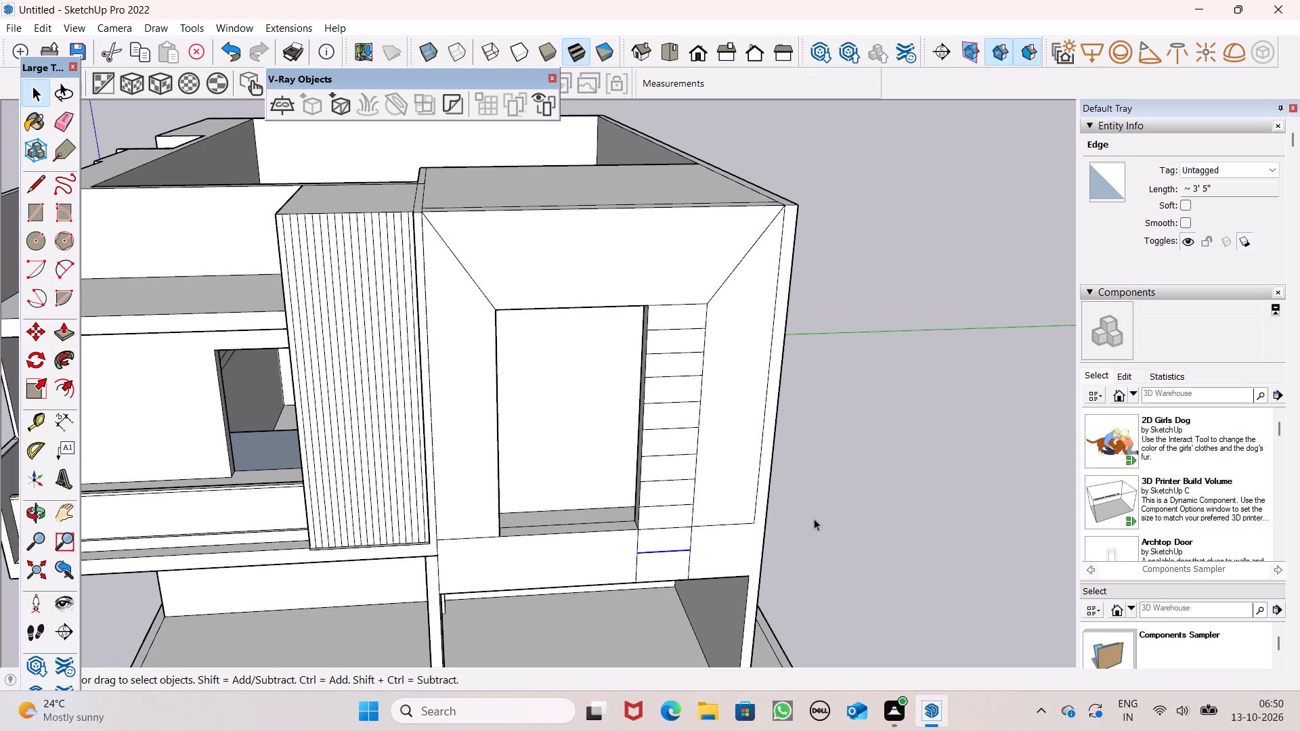
pyautogui.press('space')
pyautogui.click(829, 516)
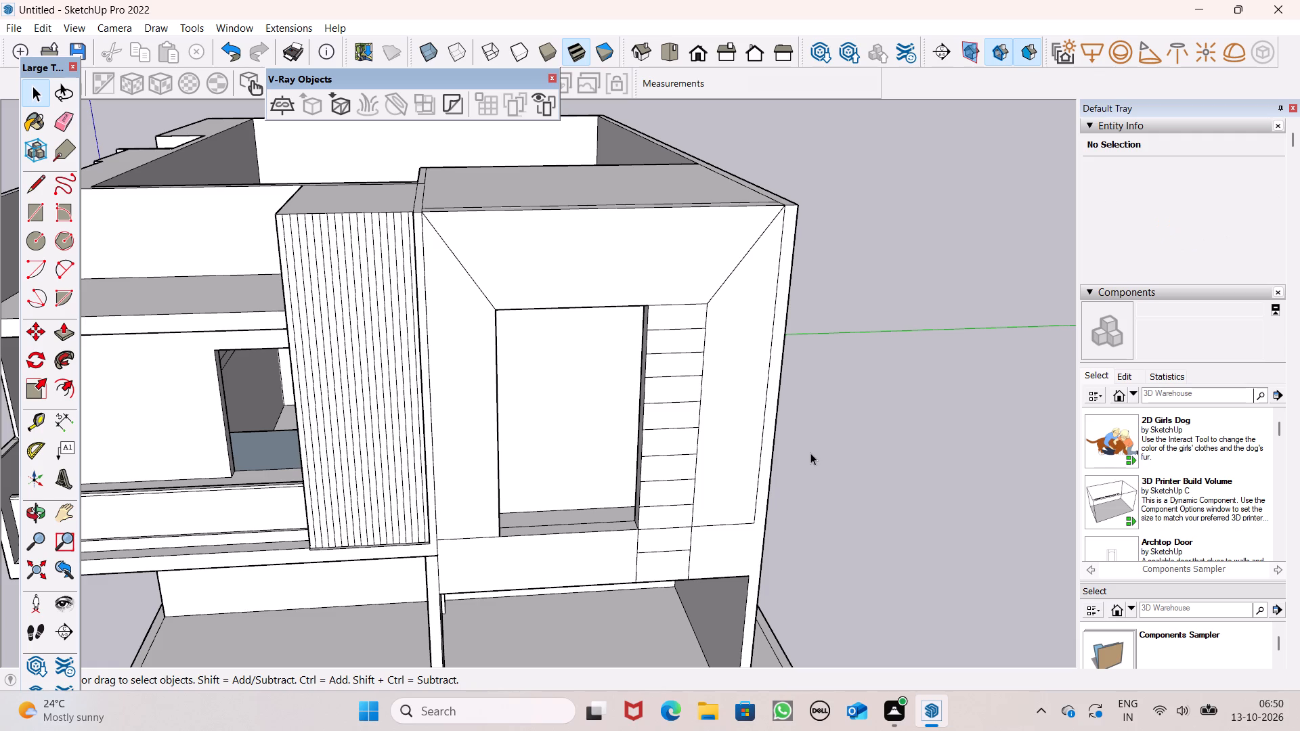
# Examine the finished lined strip beside the window and the front facade from close up, below and above.
pyautogui.scroll(4, 649, 529)
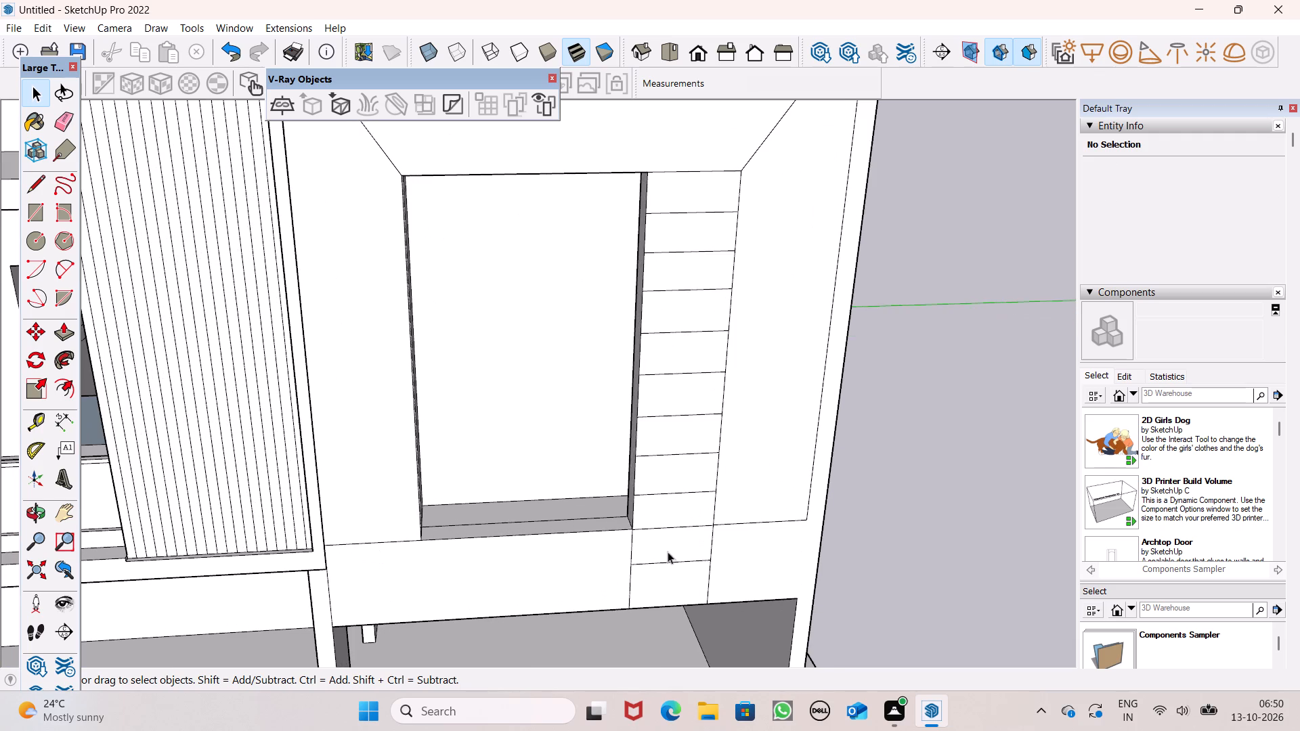
pyautogui.scroll(2, 669, 556)
pyautogui.scroll(-6, 661, 553)
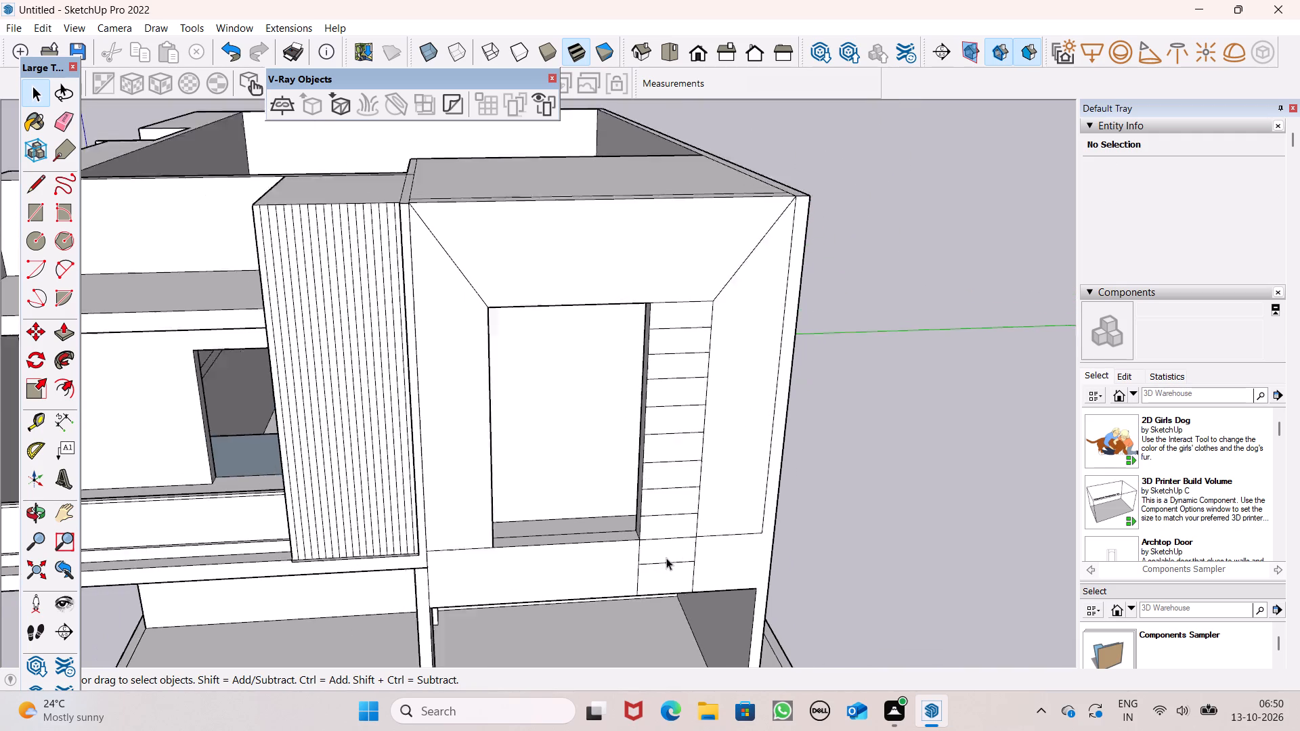
pyautogui.scroll(-3, 666, 558)
pyautogui.scroll(1, 697, 534)
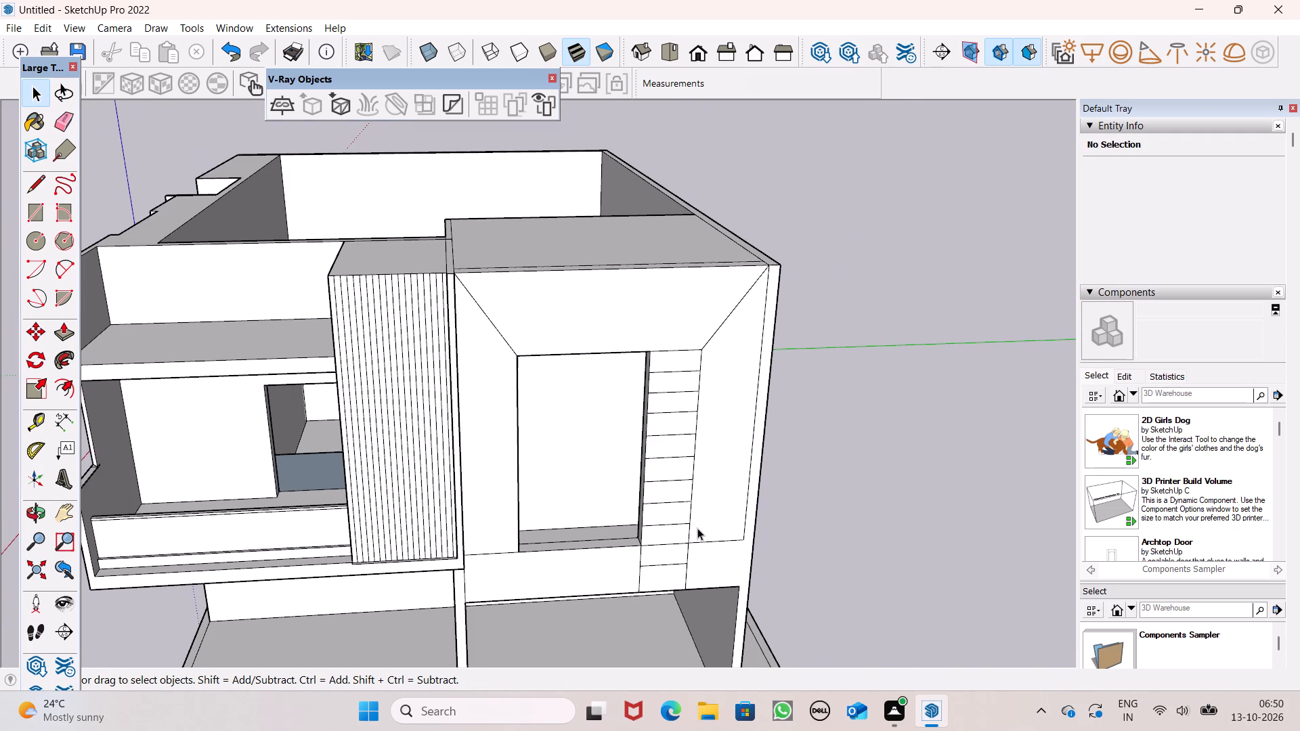
pyautogui.scroll(-7, 871, 475)
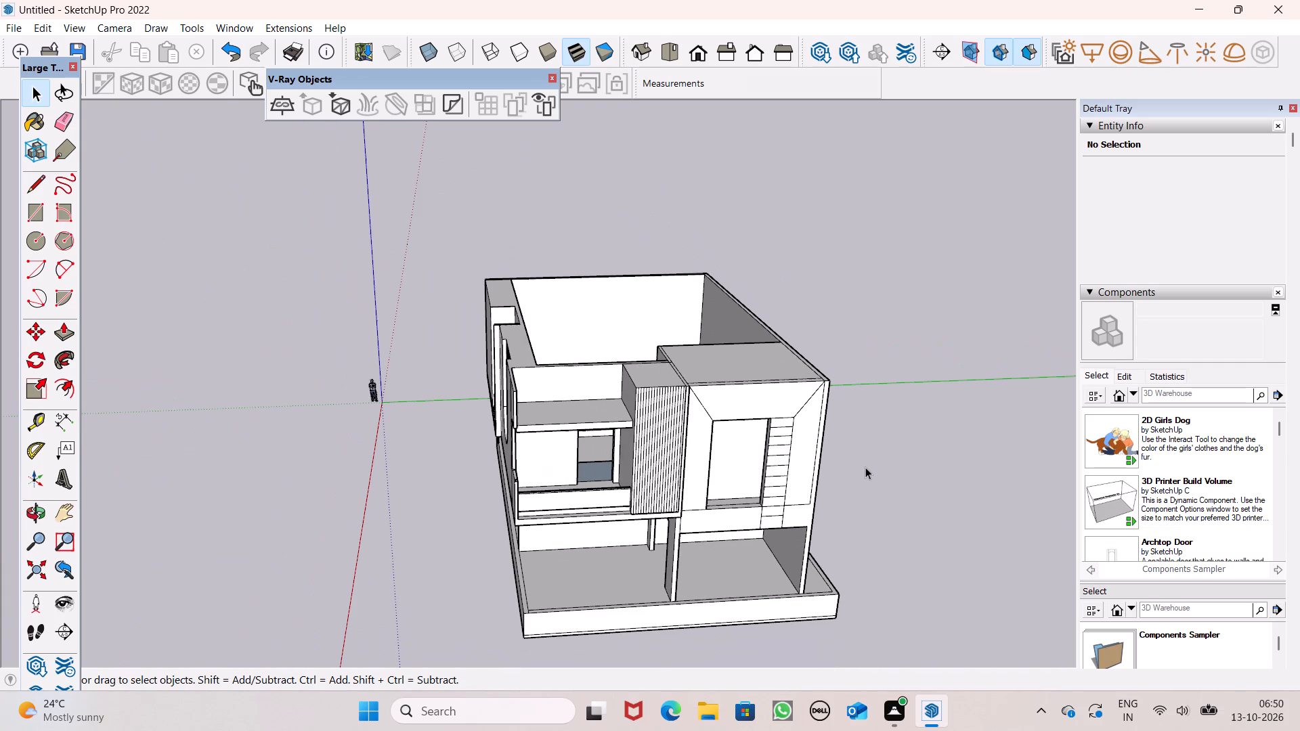
pyautogui.scroll(1, 859, 466)
pyautogui.moveTo(859, 466); pyautogui.dragTo(684, 170, button='middle')
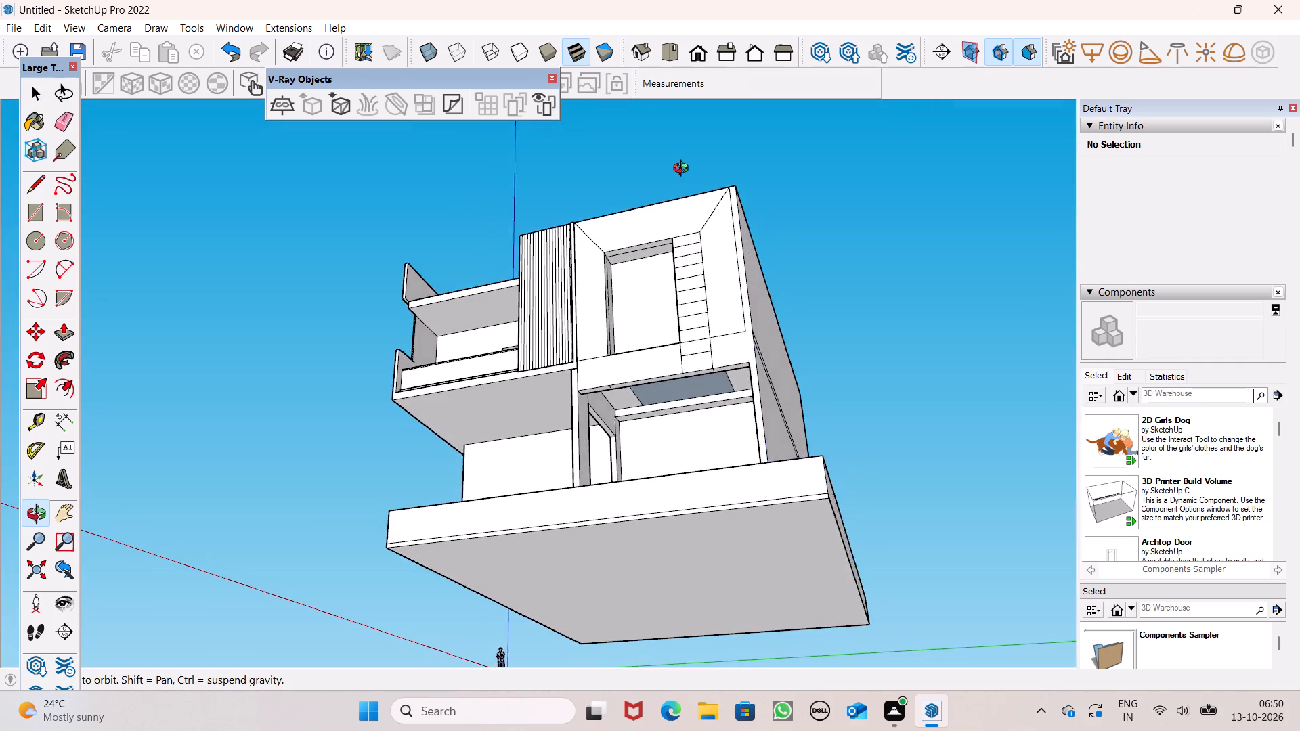
pyautogui.moveTo(684, 170); pyautogui.dragTo(786, 441, button='middle')
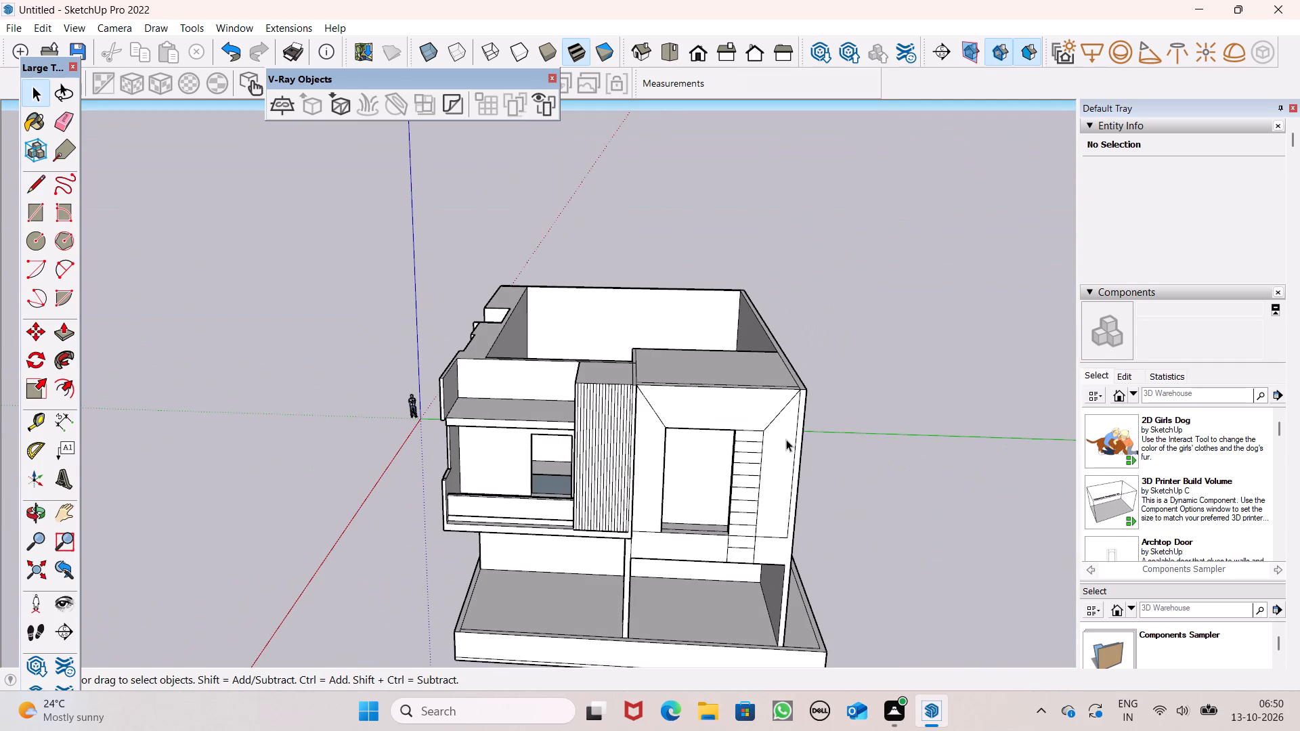
pyautogui.scroll(-2, 716, 490)
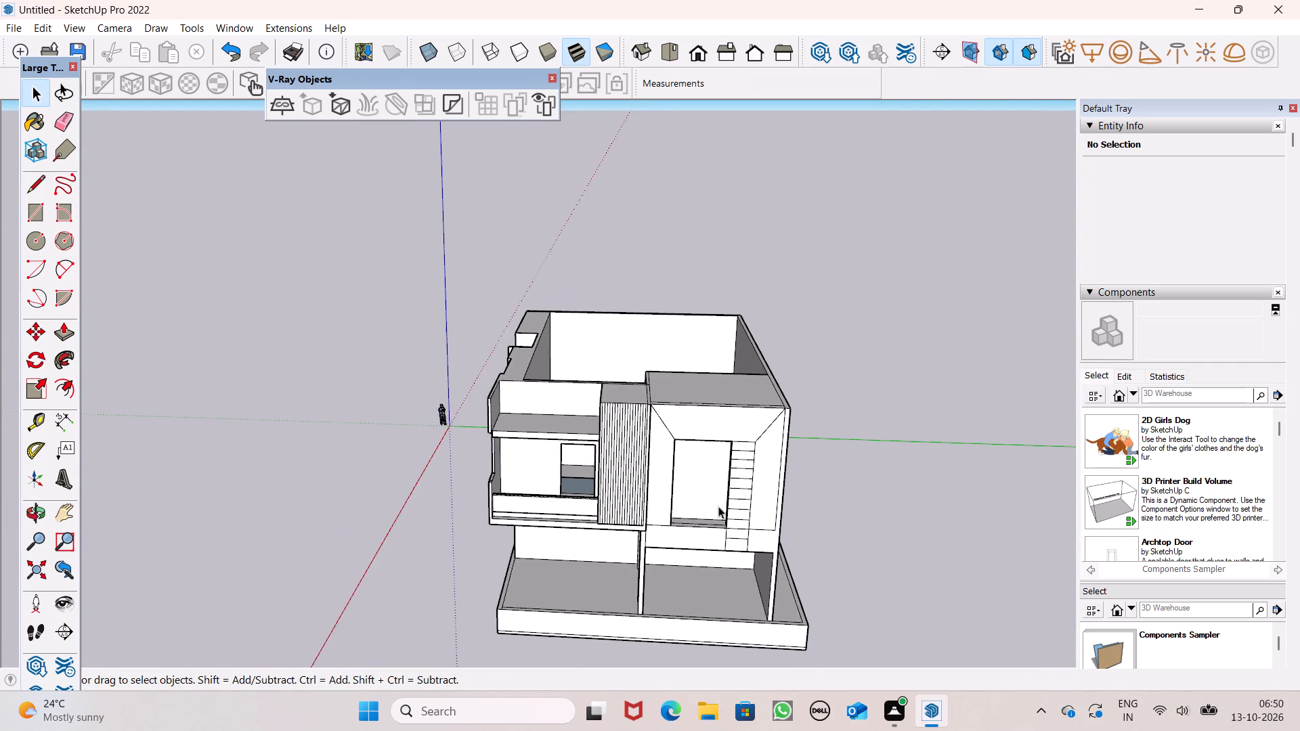
pyautogui.moveTo(731, 588); pyautogui.dragTo(768, 613, button='middle')
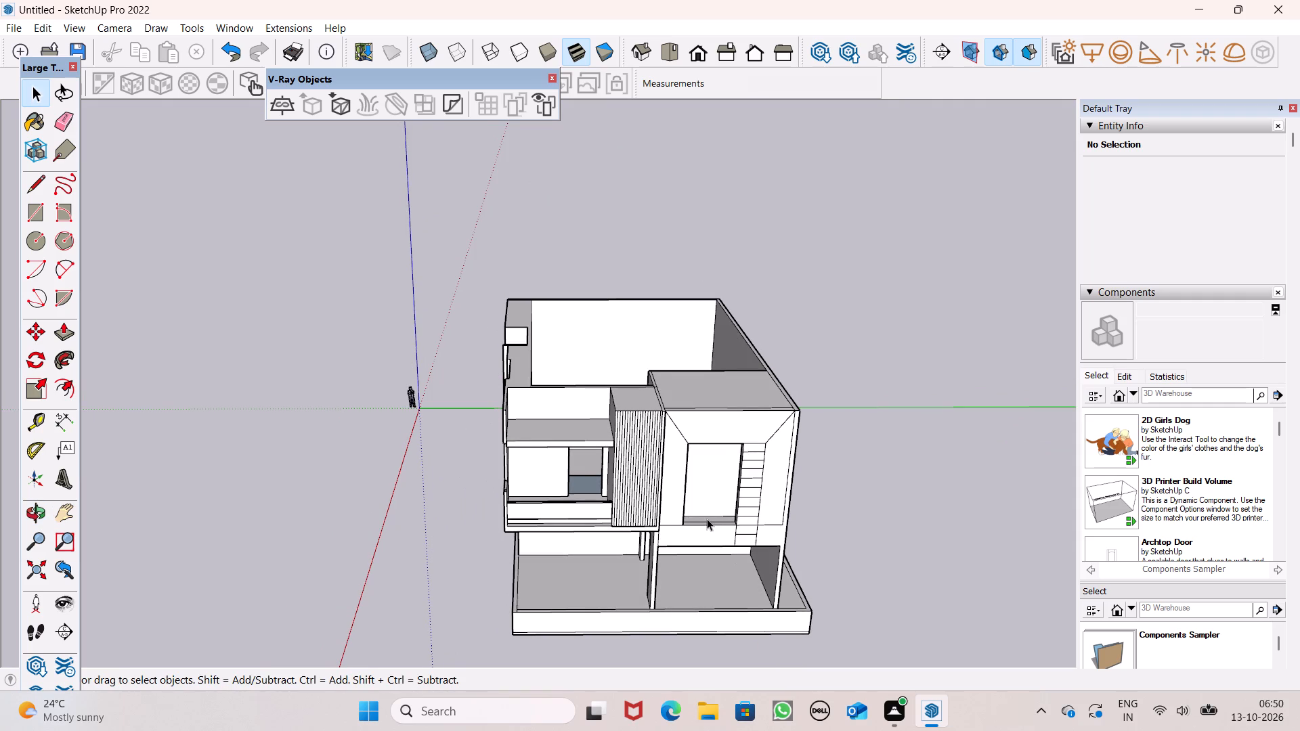
pyautogui.scroll(6, 707, 518)
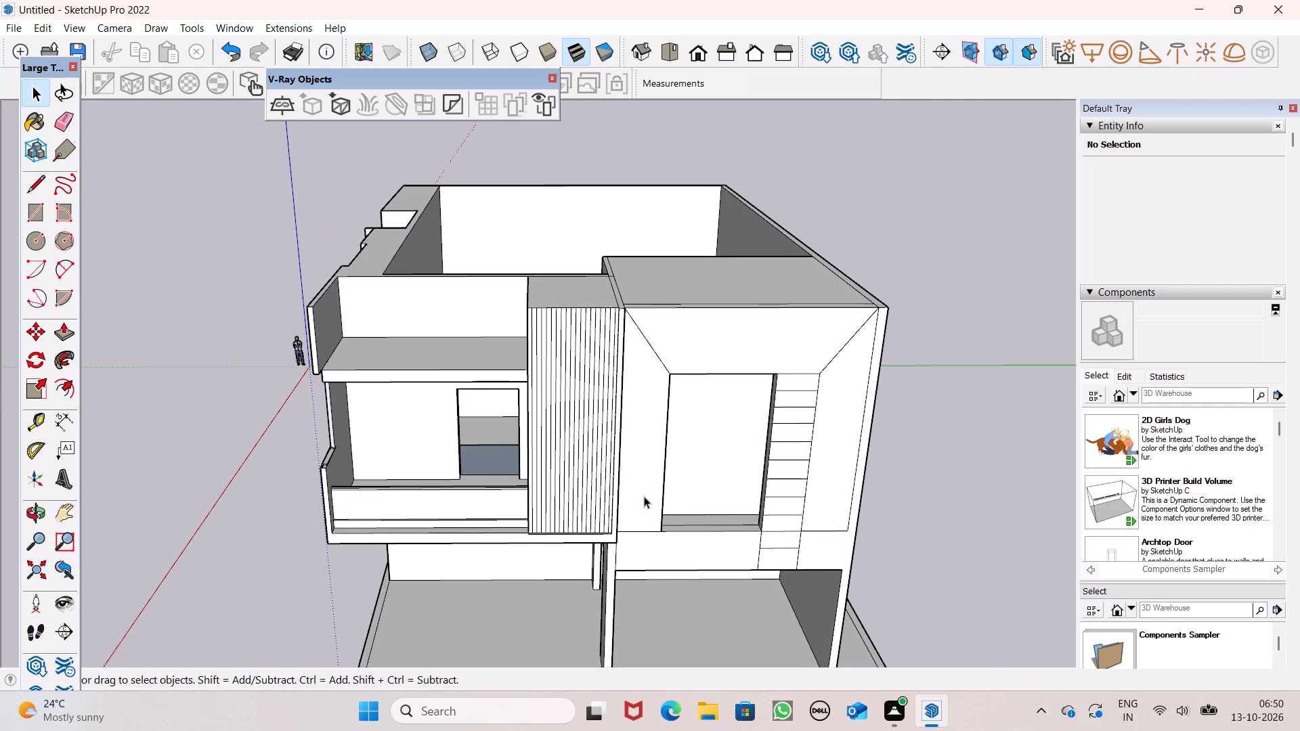
pyautogui.scroll(-2, 630, 491)
pyautogui.moveTo(692, 558); pyautogui.dragTo(662, 606, button='middle')
# Draw a vertical line about 3' 10 5/8" long from the window opening's corner opposite the lined strip down to the wall's bottom edge.
pyautogui.scroll(4, 664, 558)
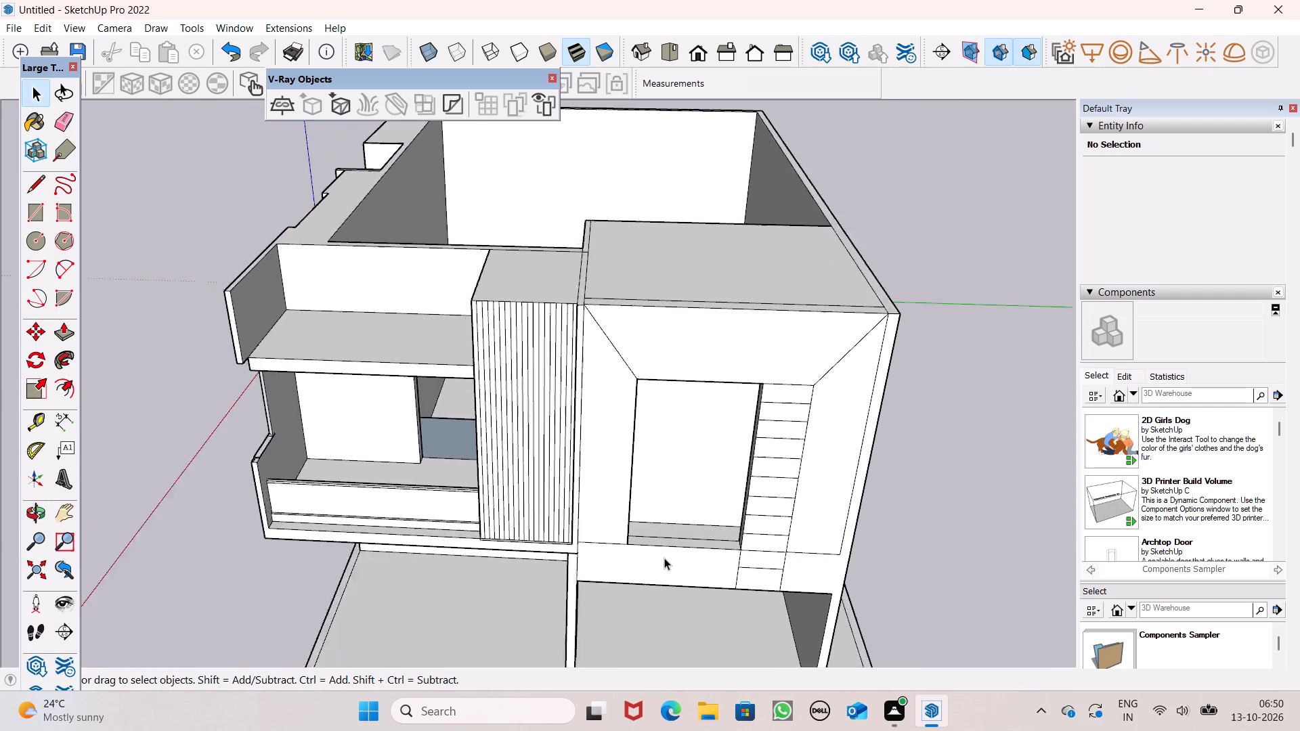
pyautogui.scroll(2, 664, 558)
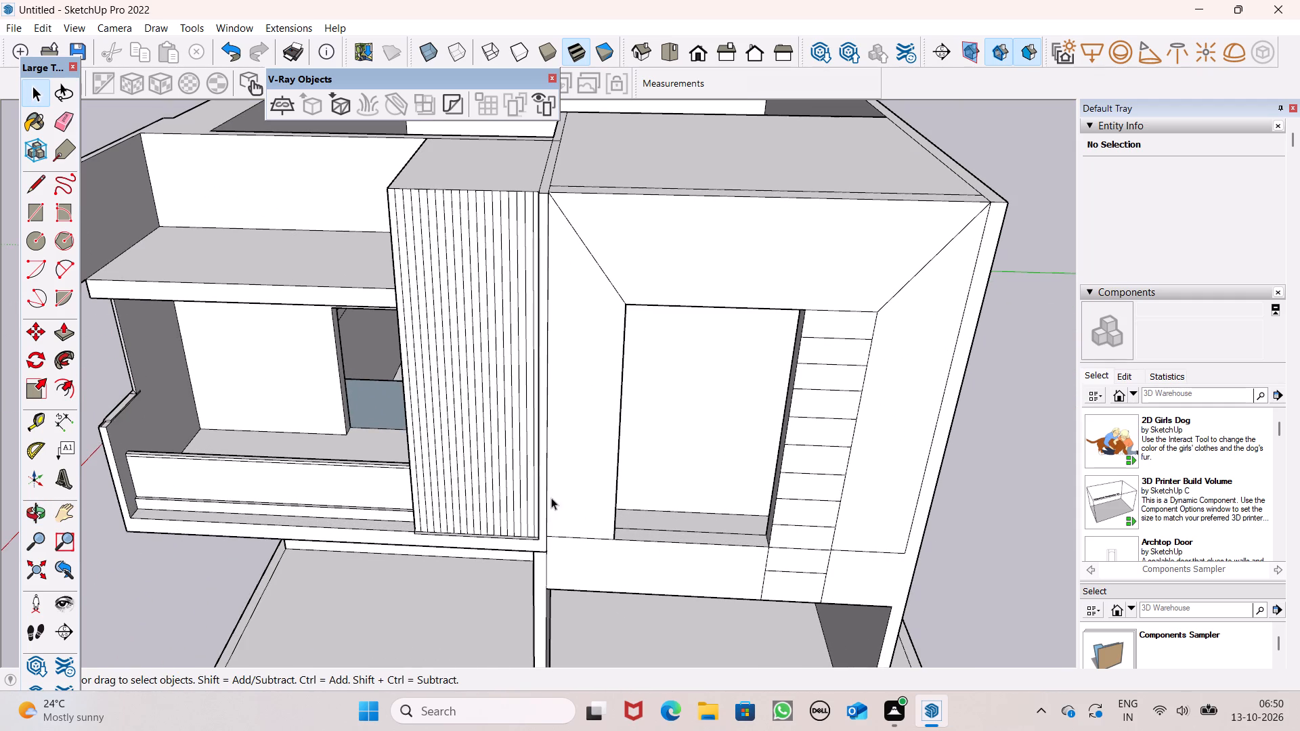
pyautogui.click(45, 193)
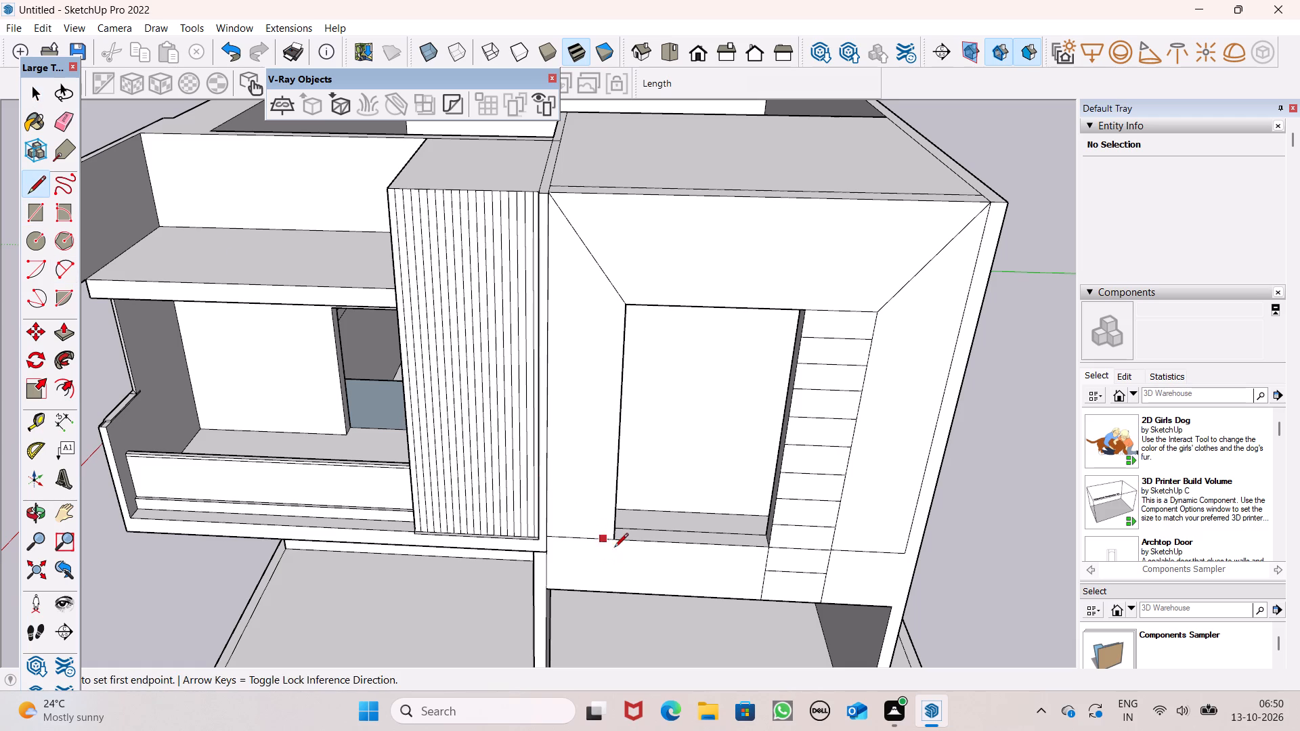
pyautogui.click(615, 539)
pyautogui.click(620, 590)
# Erase the extra edge running across the sill at the bottom of the window opening.
pyautogui.click(67, 129)
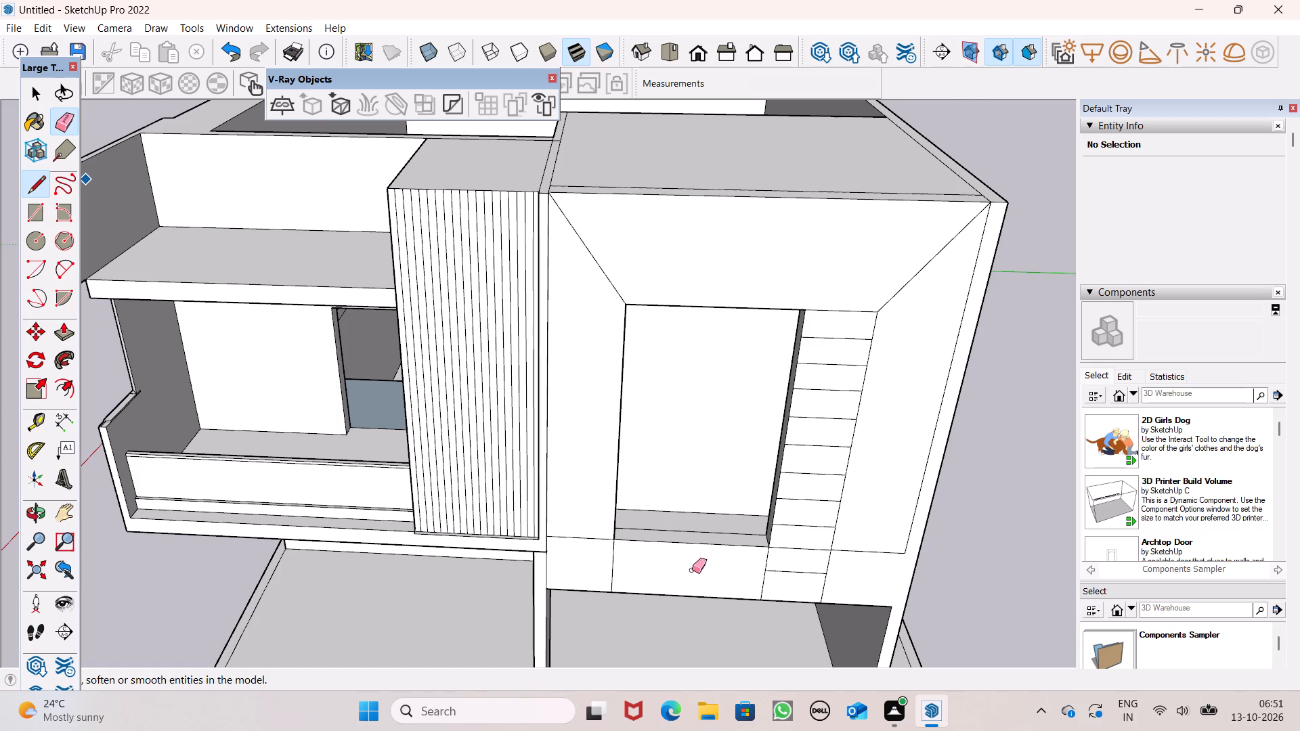
pyautogui.scroll(6, 701, 553)
pyautogui.click(684, 522)
# Examine the front facade and the wall band below the window from several distances and angles.
pyautogui.scroll(-6, 649, 418)
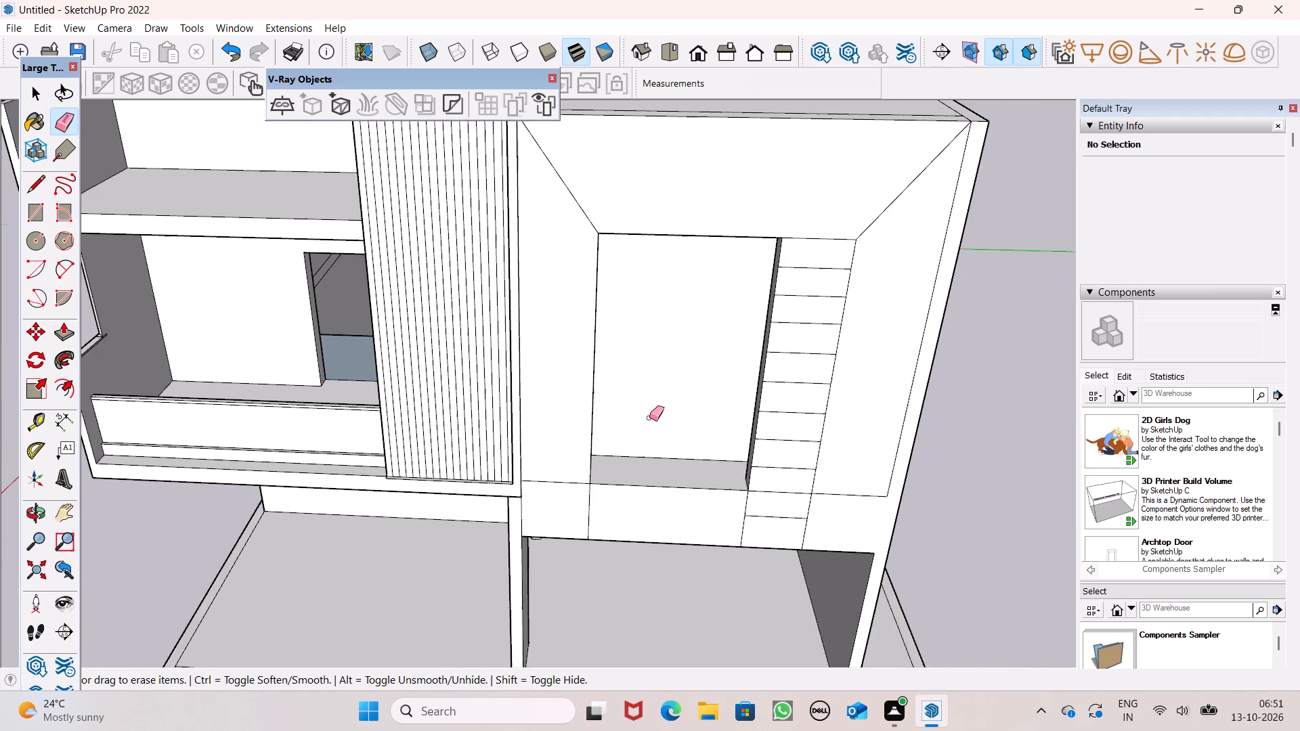
pyautogui.scroll(-4, 649, 413)
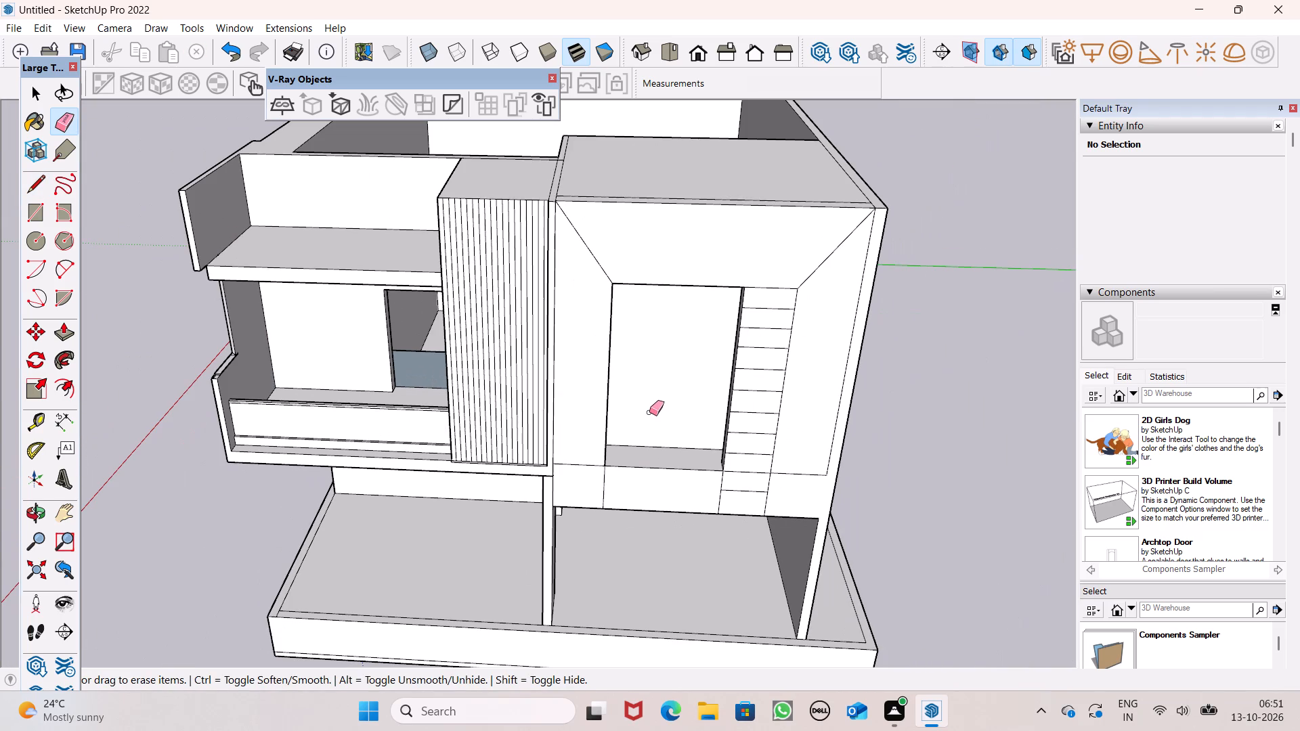
pyautogui.scroll(-6, 649, 412)
pyautogui.moveTo(671, 479); pyautogui.dragTo(703, 532, button='middle')
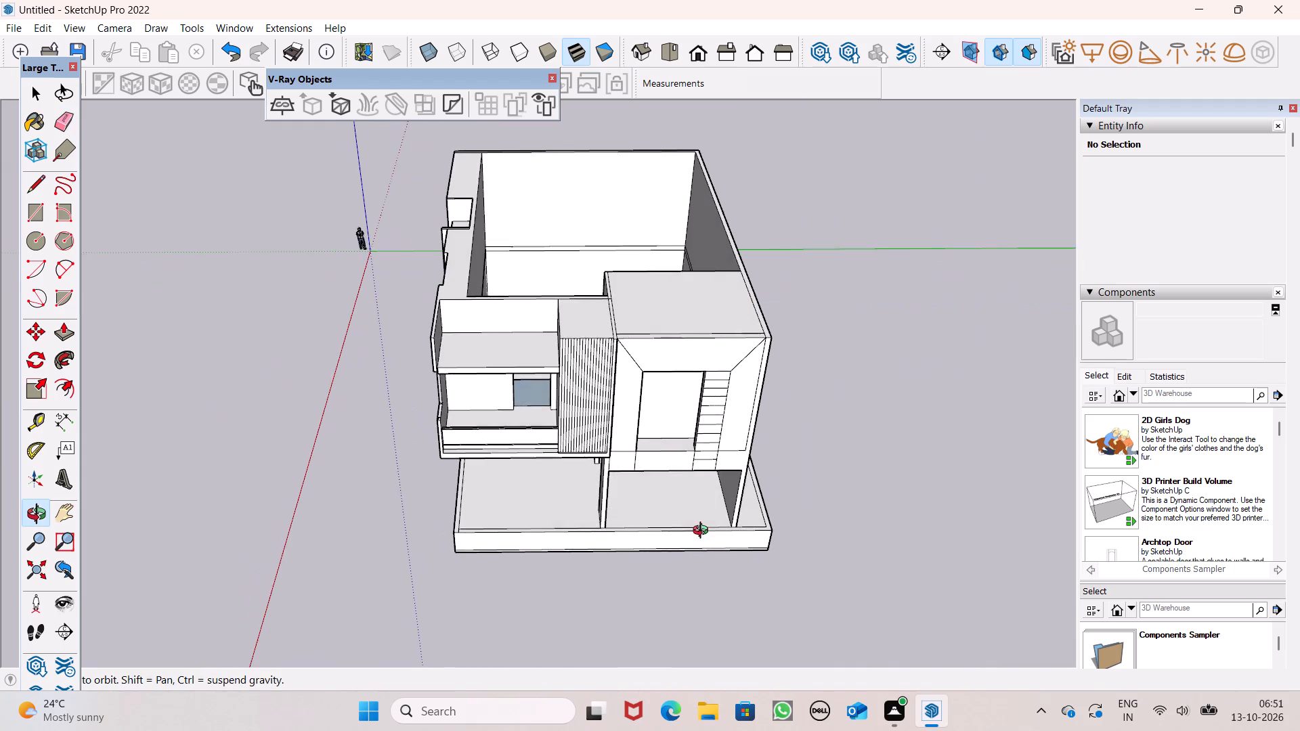
pyautogui.moveTo(703, 532); pyautogui.dragTo(701, 529, button='middle')
pyautogui.moveTo(727, 478); pyautogui.dragTo(788, 437, button='middle')
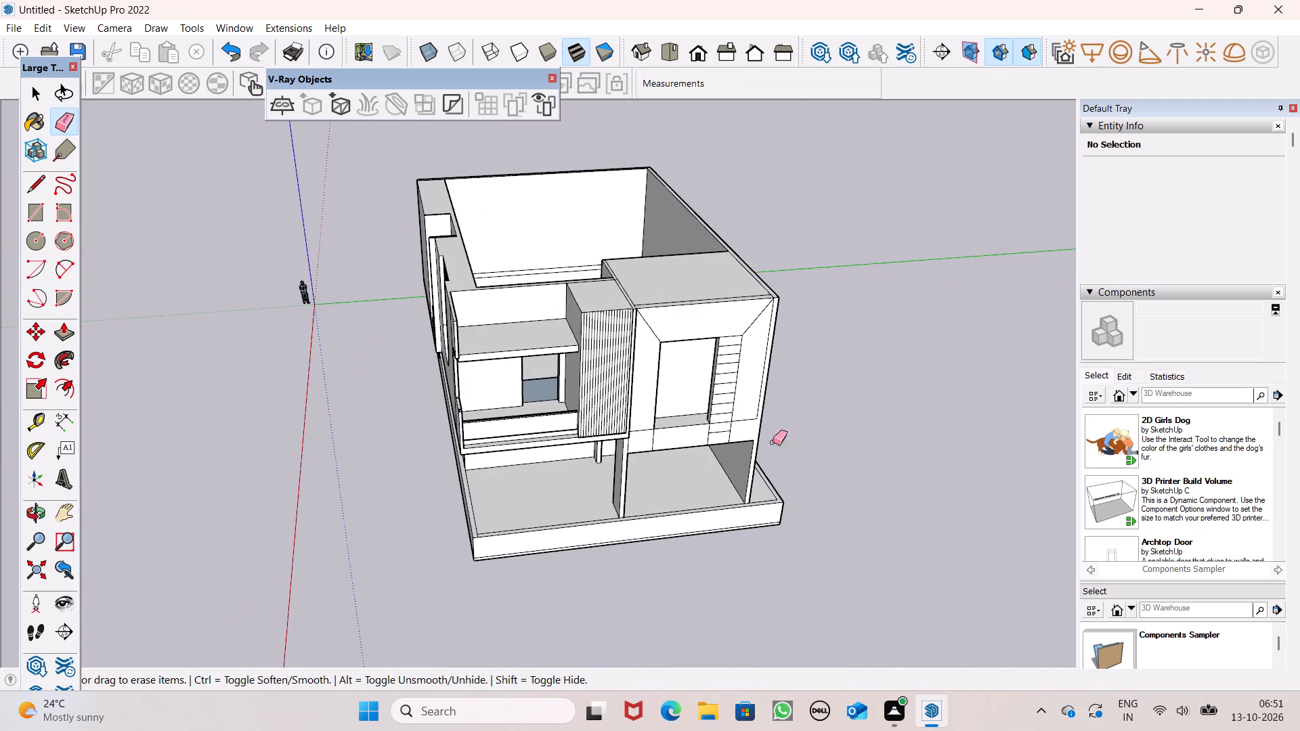
pyautogui.scroll(1, 746, 449)
pyautogui.moveTo(745, 451); pyautogui.dragTo(740, 467, button='middle')
pyautogui.scroll(2, 715, 445)
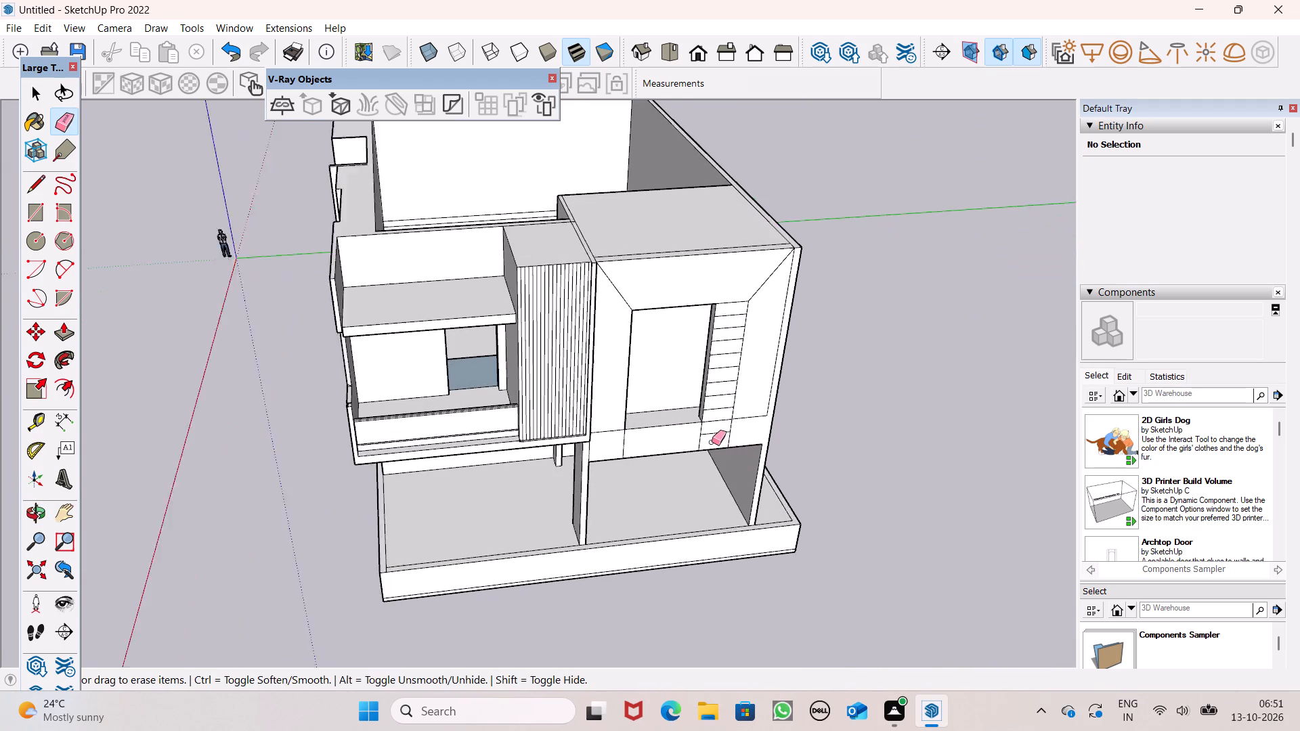
pyautogui.scroll(3, 712, 442)
pyautogui.moveTo(641, 441); pyautogui.dragTo(653, 422, button='middle')
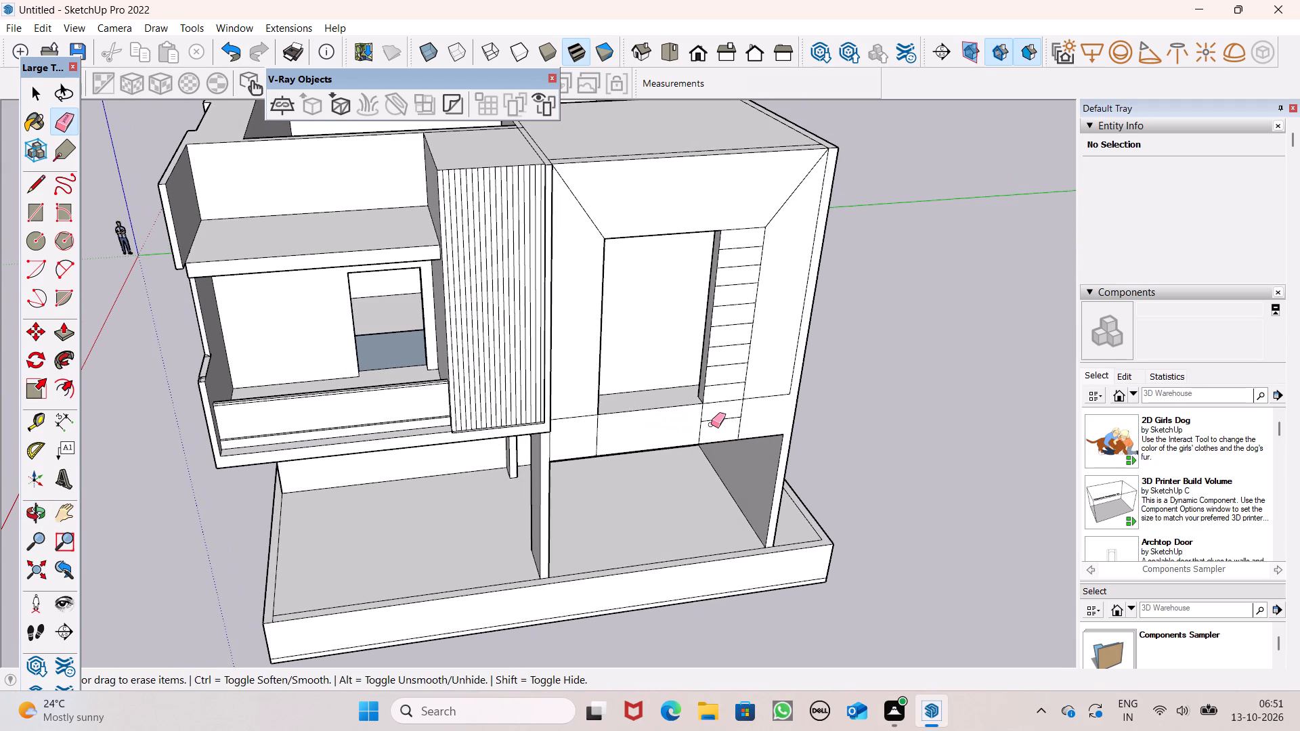
pyautogui.scroll(-8, 664, 389)
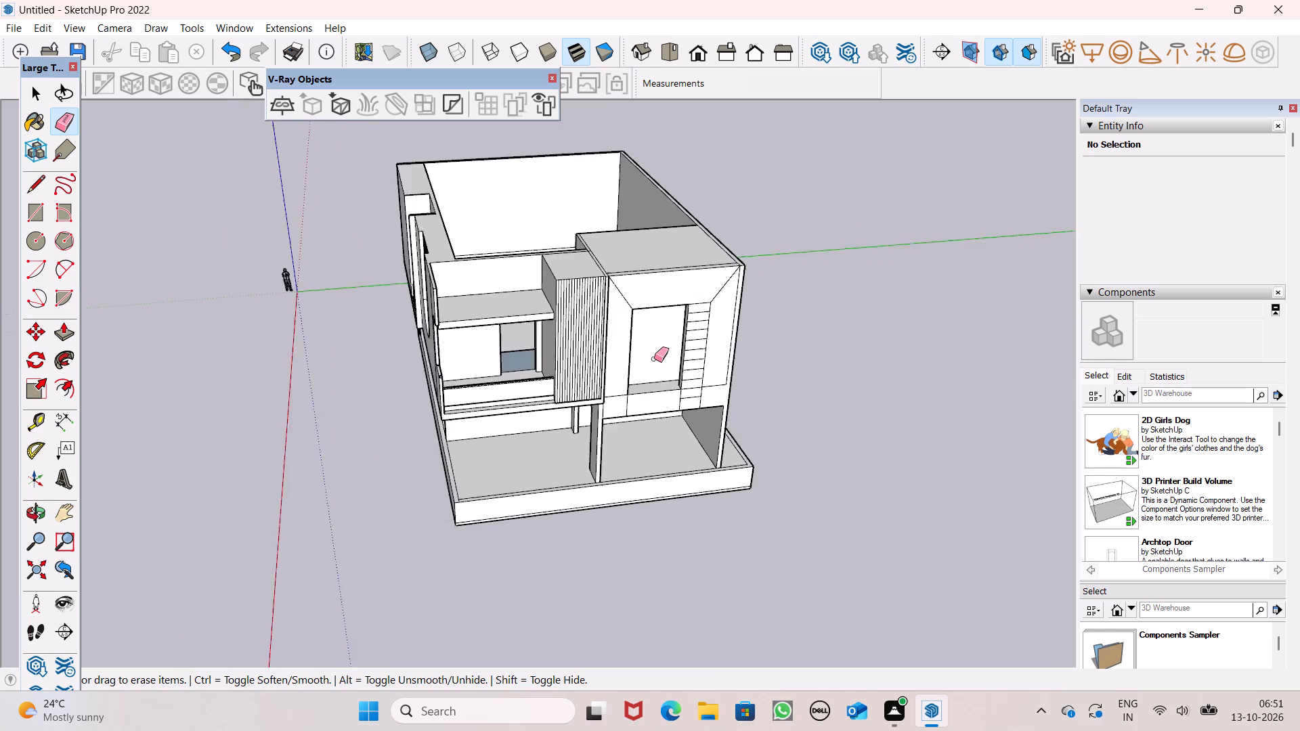
# Examine the house's side facade with the lined, round-bottomed recess and the tall opening beside it.
pyautogui.scroll(-4, 654, 359)
pyautogui.moveTo(599, 395); pyautogui.dragTo(1049, 395, button='middle')
pyautogui.moveTo(551, 371); pyautogui.dragTo(623, 376, button='middle')
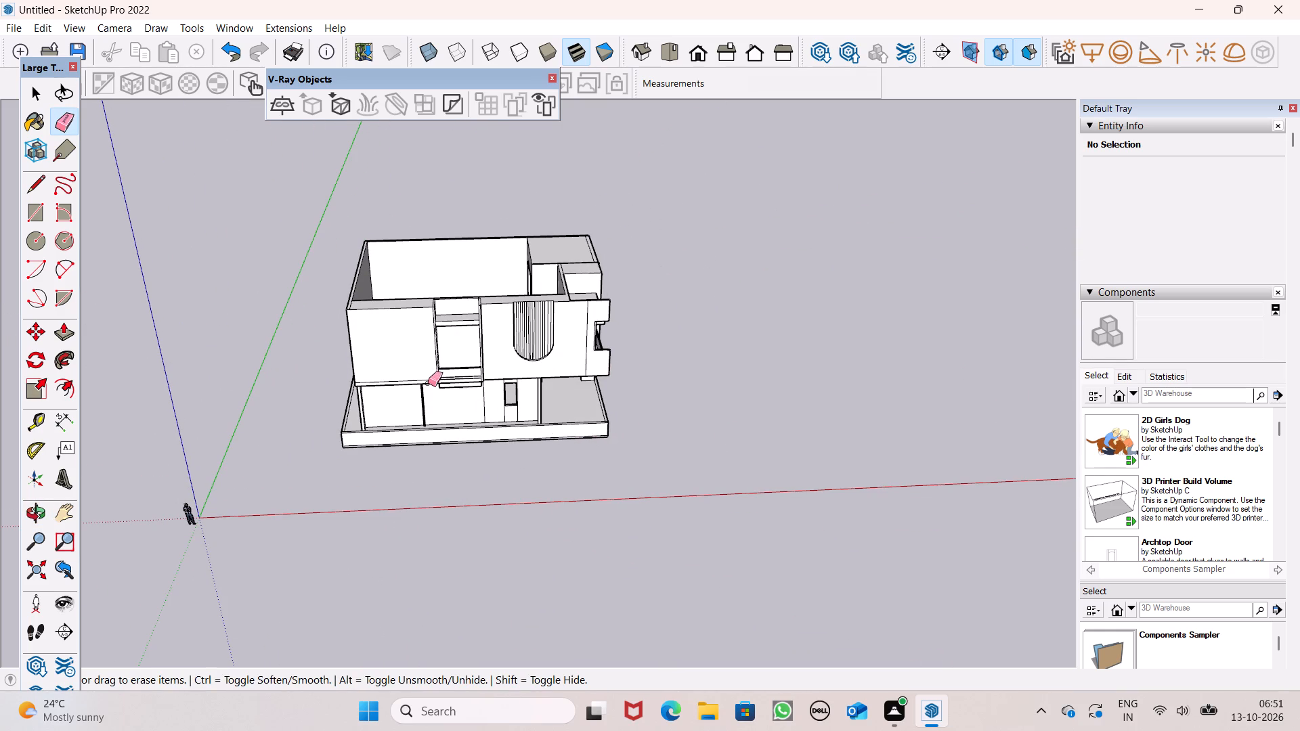
pyautogui.scroll(1, 376, 325)
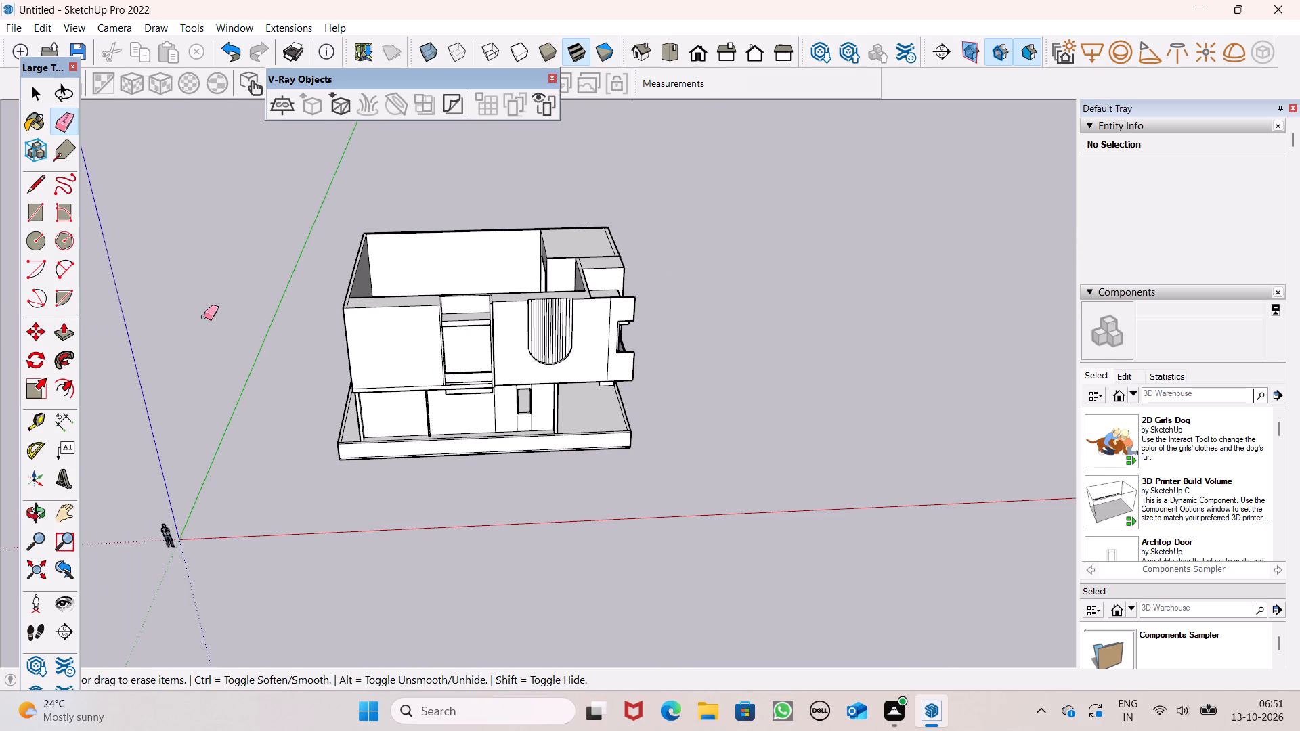
pyautogui.moveTo(34, 219); pyautogui.dragTo(65, 219)
pyautogui.scroll(2, 389, 352)
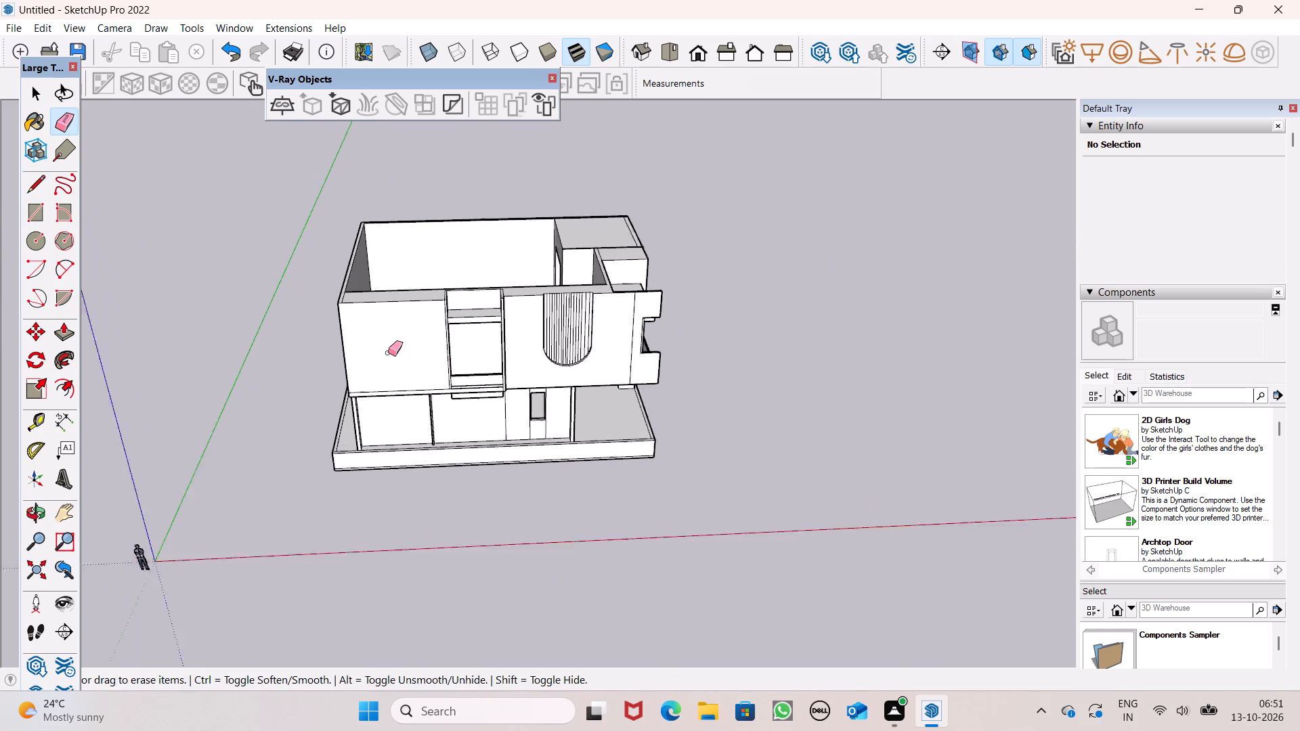
pyautogui.scroll(4, 388, 353)
pyautogui.moveTo(376, 342); pyautogui.dragTo(384, 284, button='middle')
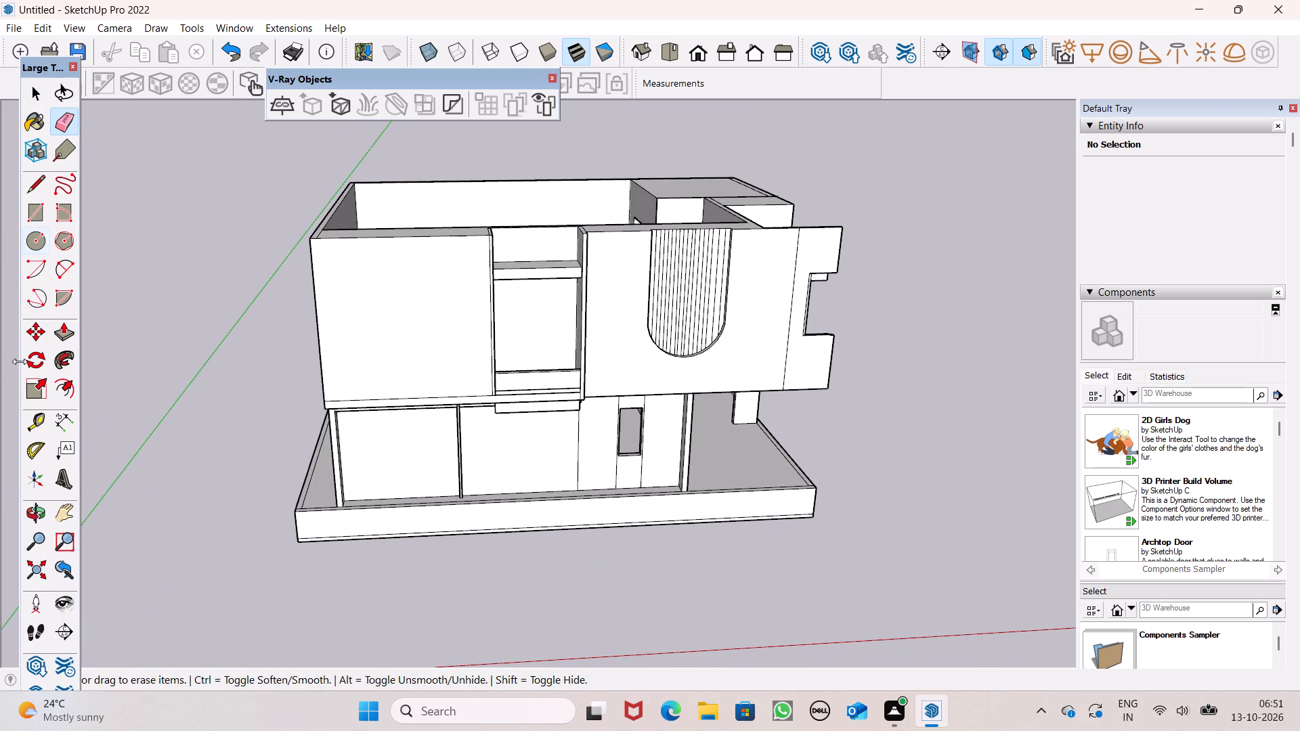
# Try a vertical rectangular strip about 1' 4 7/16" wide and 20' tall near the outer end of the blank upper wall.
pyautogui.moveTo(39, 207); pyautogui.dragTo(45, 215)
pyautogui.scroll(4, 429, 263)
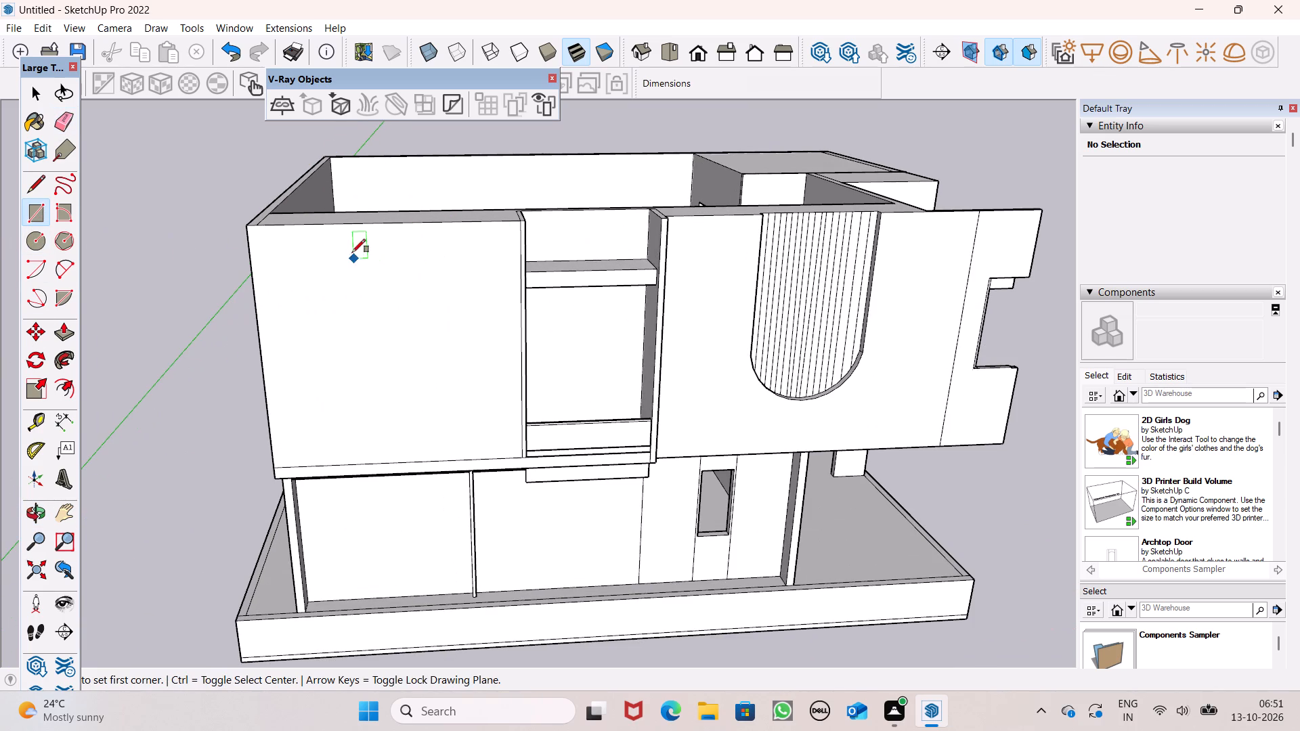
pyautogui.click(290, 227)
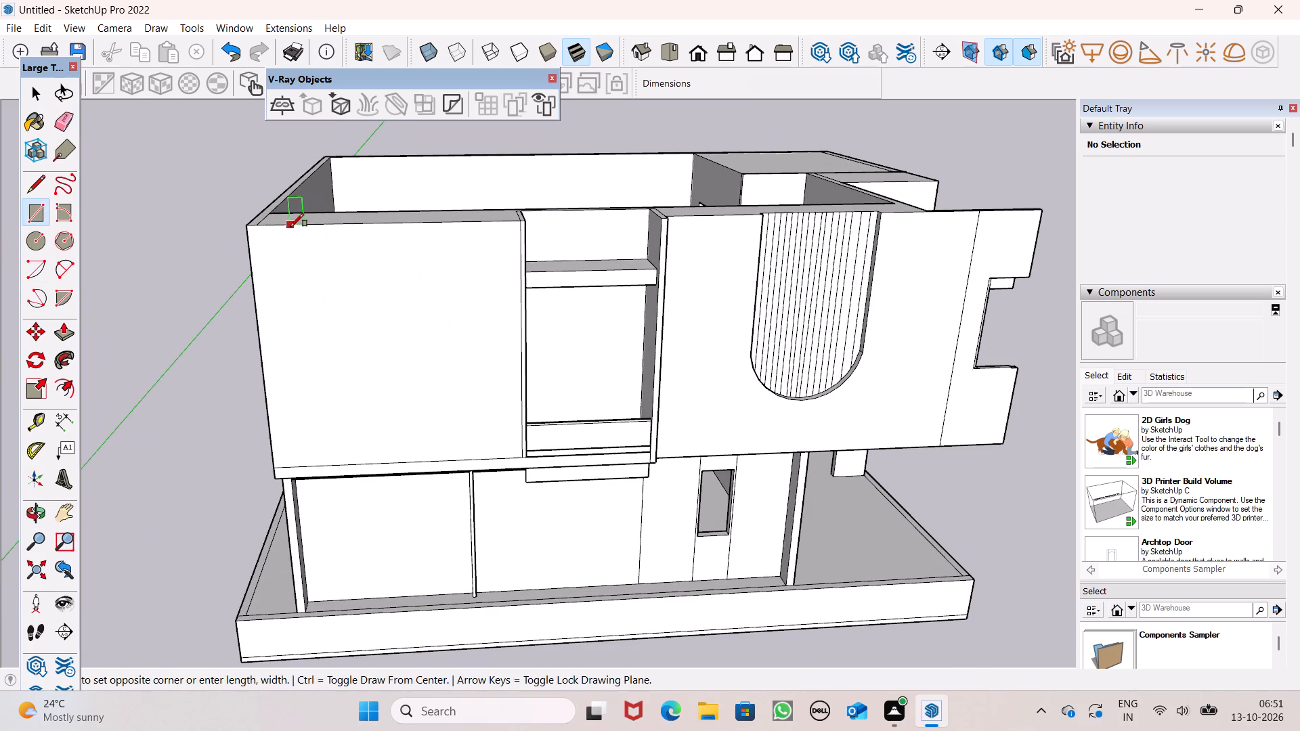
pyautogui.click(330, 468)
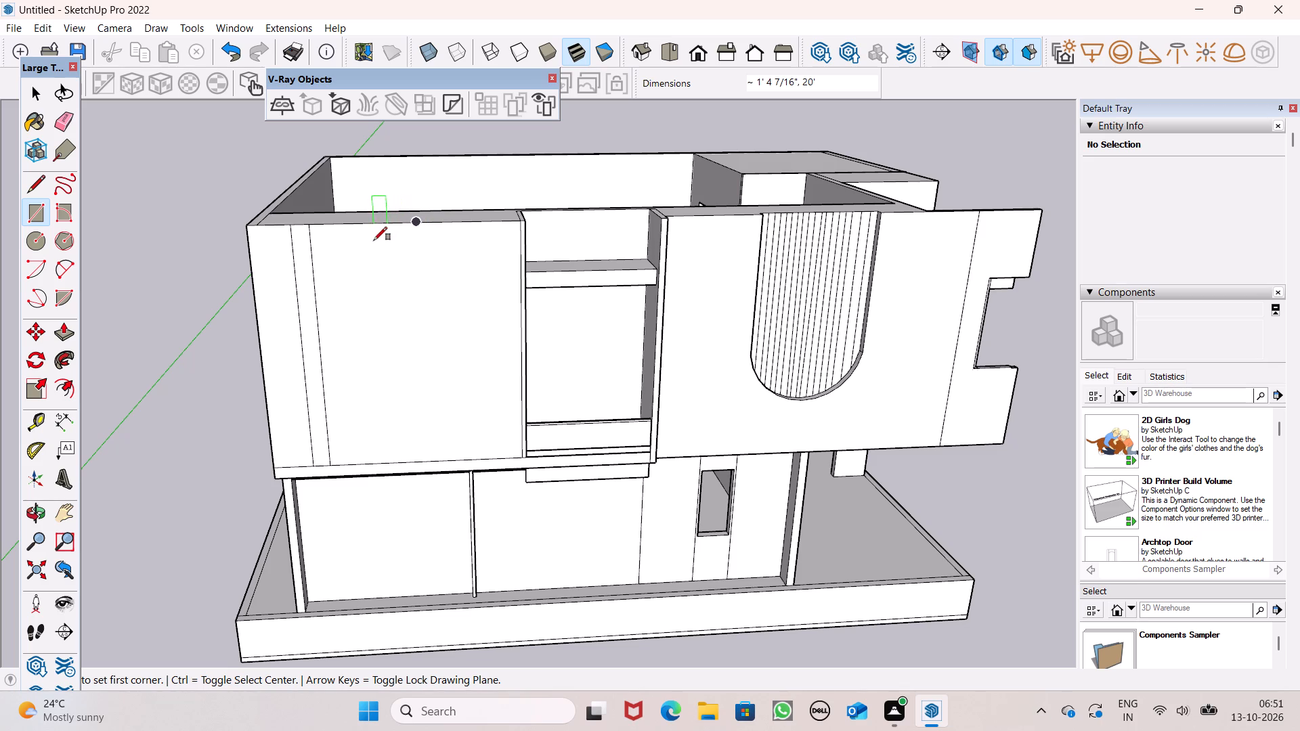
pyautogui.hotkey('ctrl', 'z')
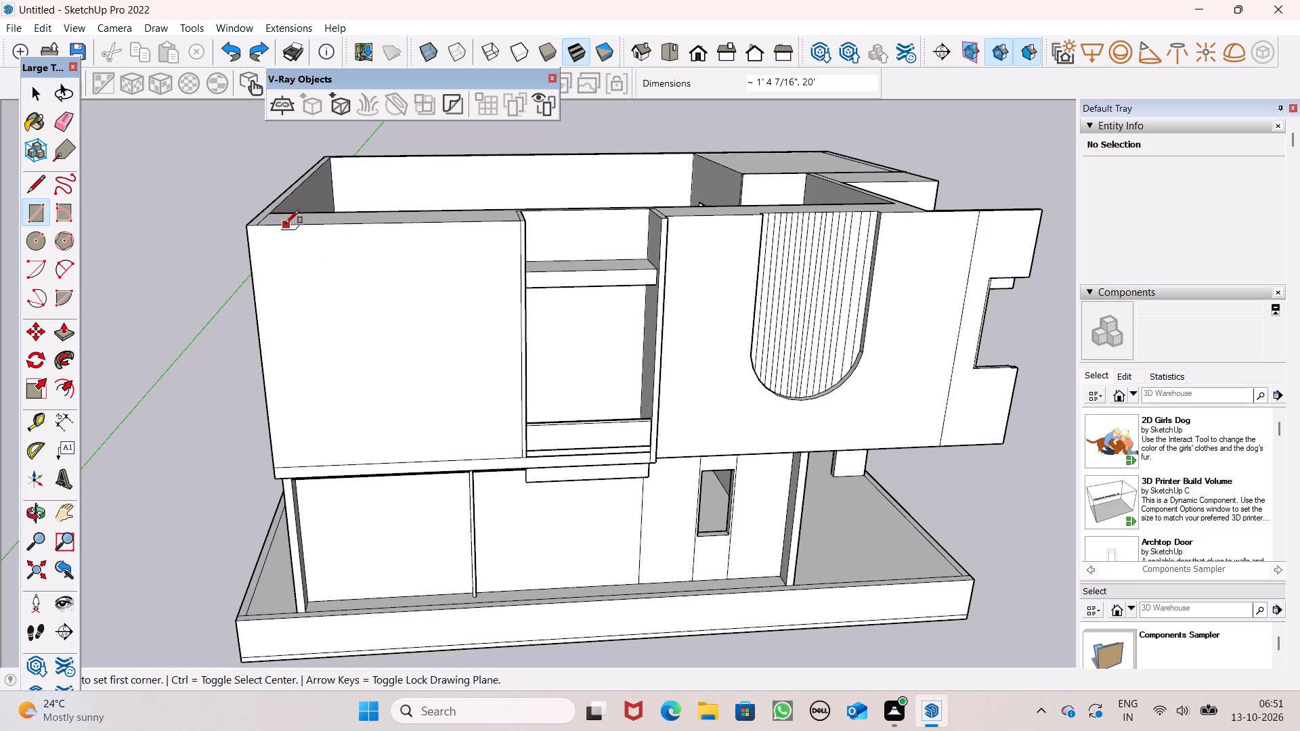
# Draw two vertical strips 21' tall on the blank upper wall, about 10 9/16" wide near its outer corner and about 1' 1 1/8" further in.
pyautogui.click(286, 223)
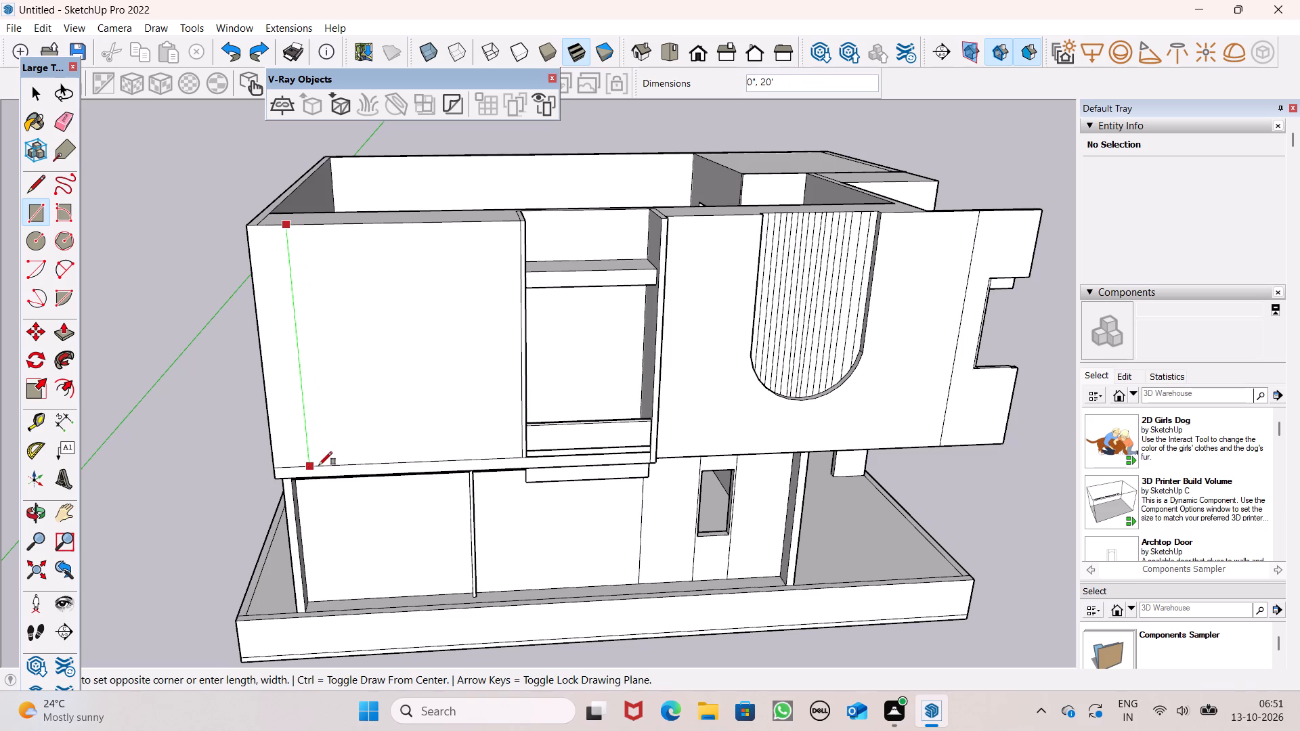
pyautogui.scroll(2, 329, 464)
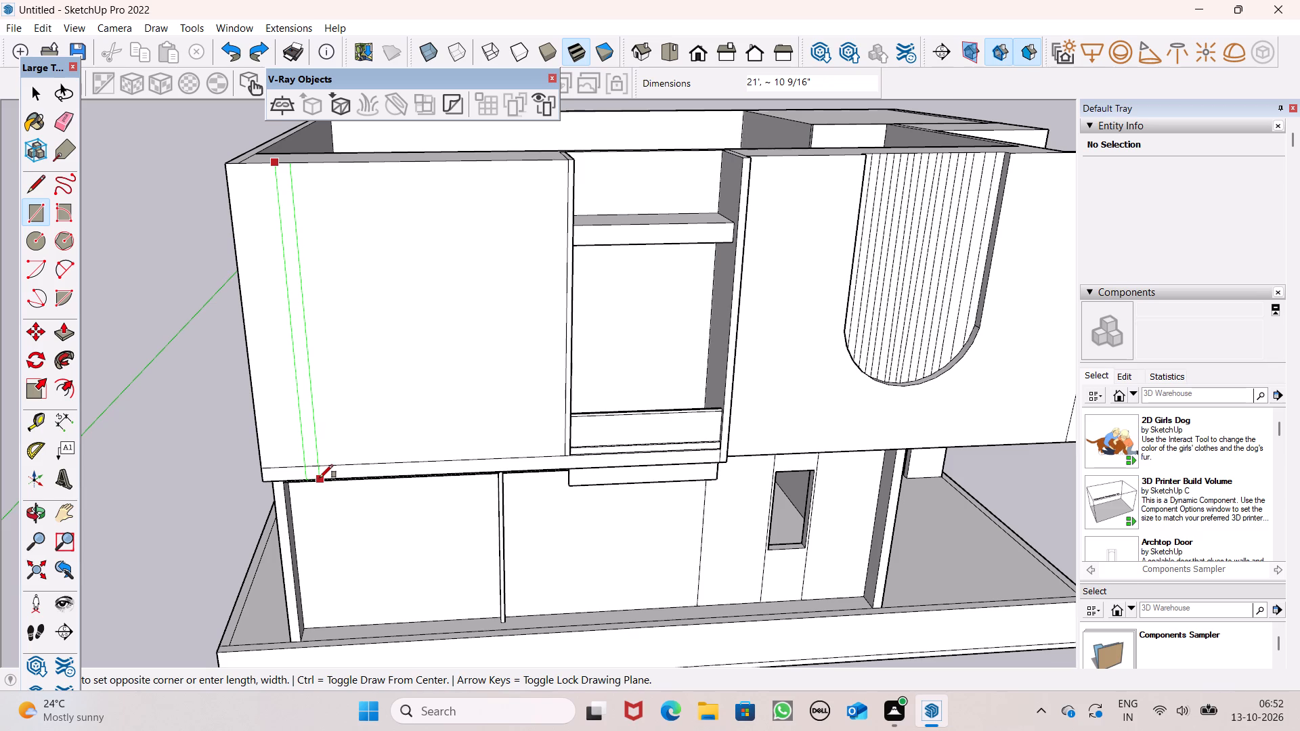
pyautogui.click(320, 477)
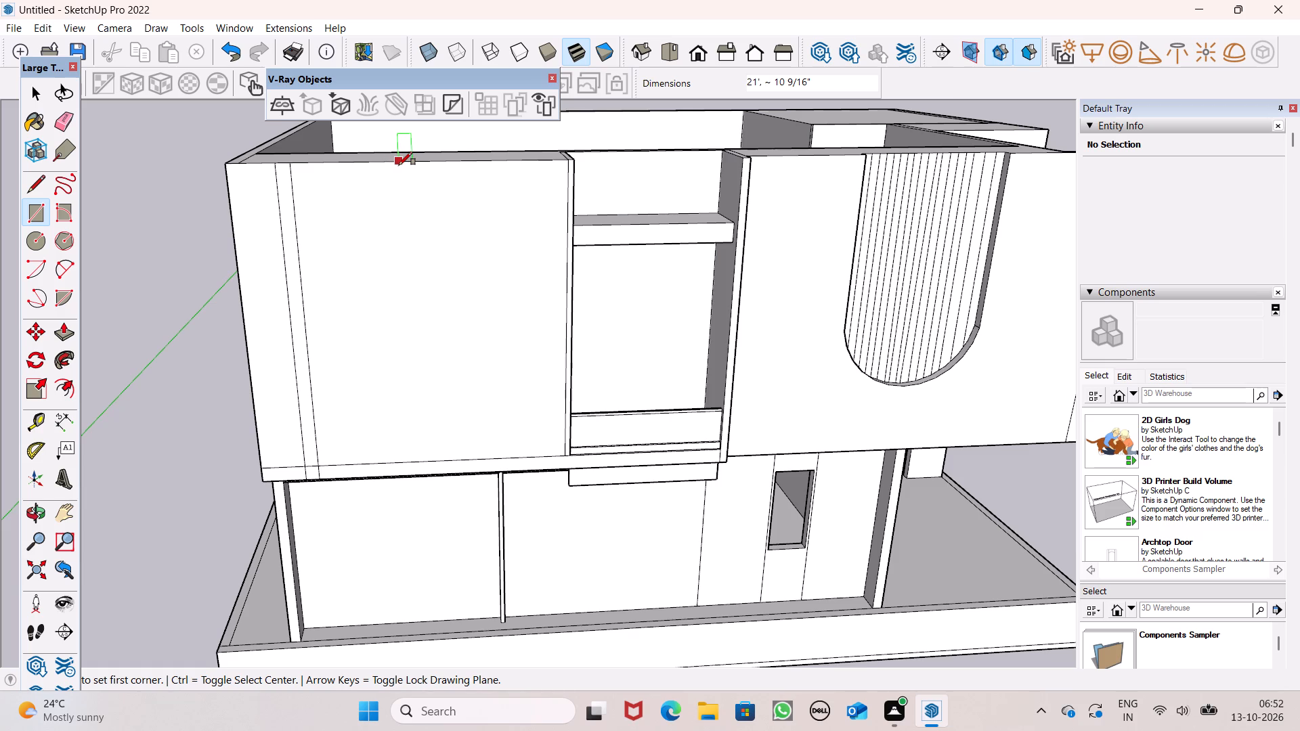
pyautogui.click(376, 164)
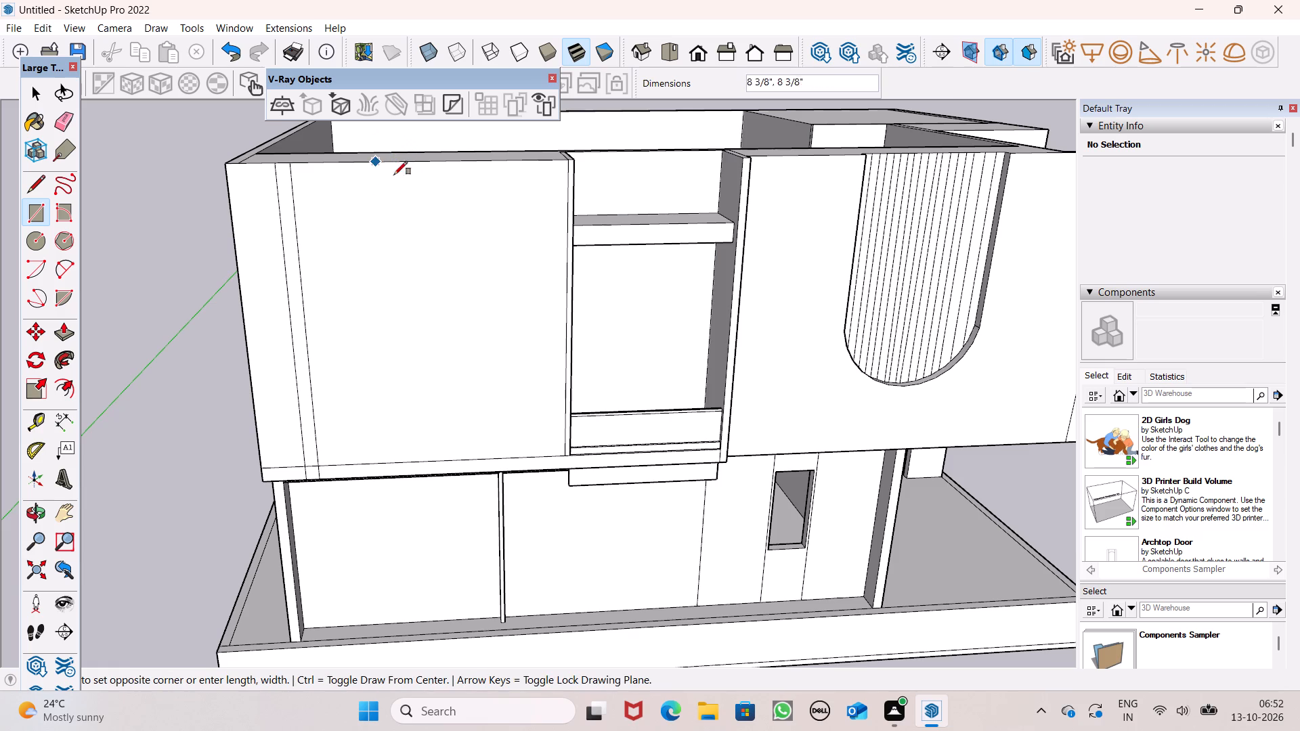
pyautogui.click(420, 472)
pyautogui.press('space')
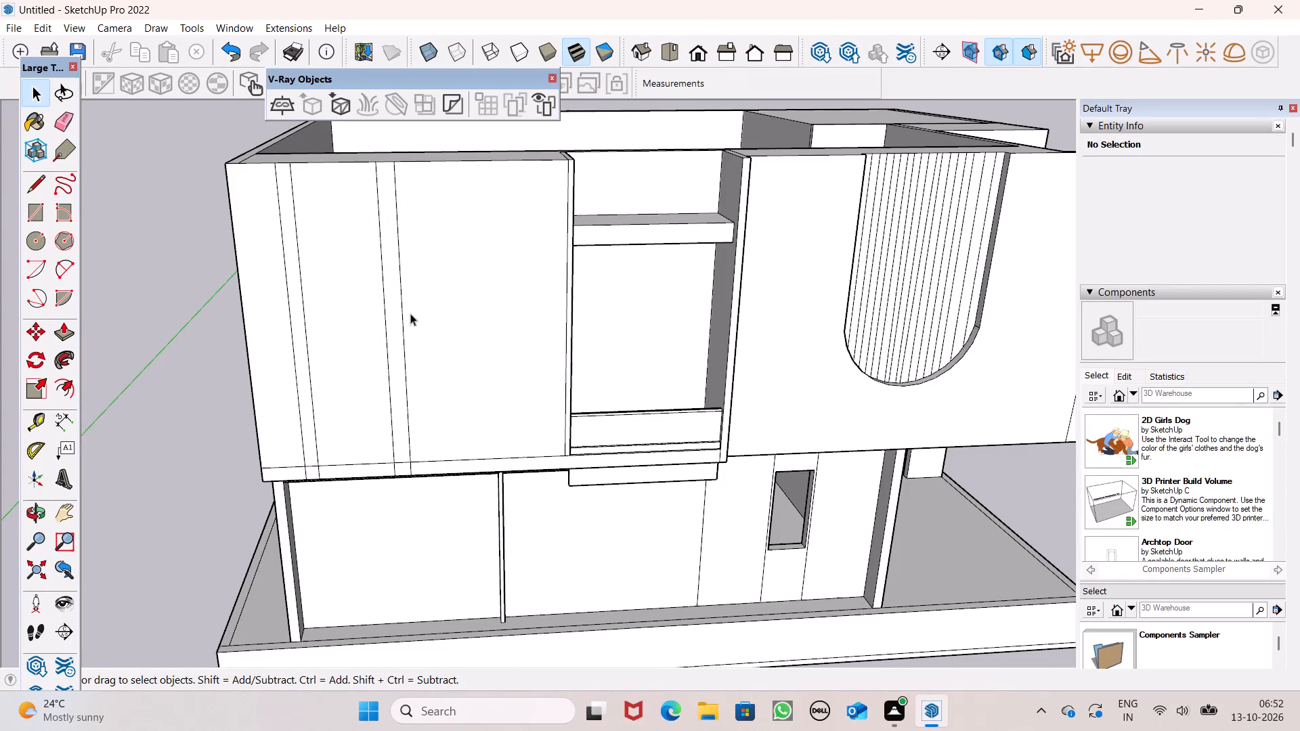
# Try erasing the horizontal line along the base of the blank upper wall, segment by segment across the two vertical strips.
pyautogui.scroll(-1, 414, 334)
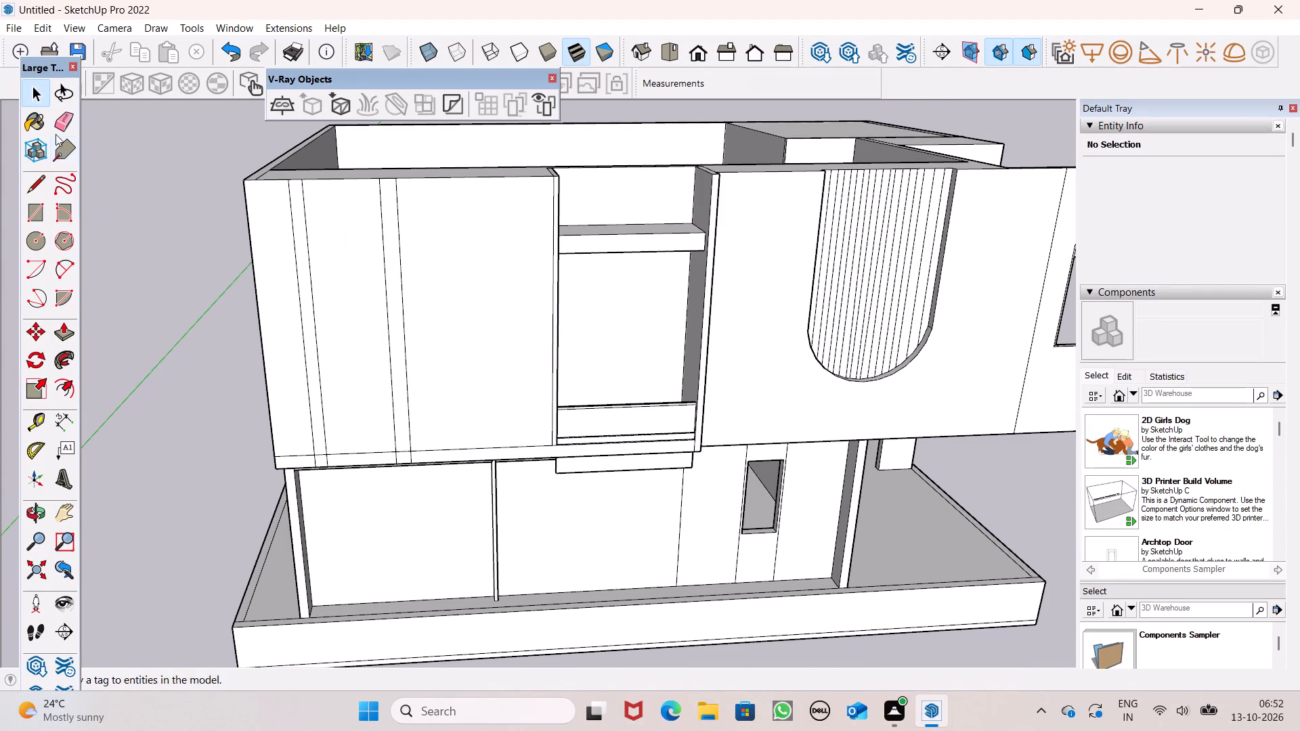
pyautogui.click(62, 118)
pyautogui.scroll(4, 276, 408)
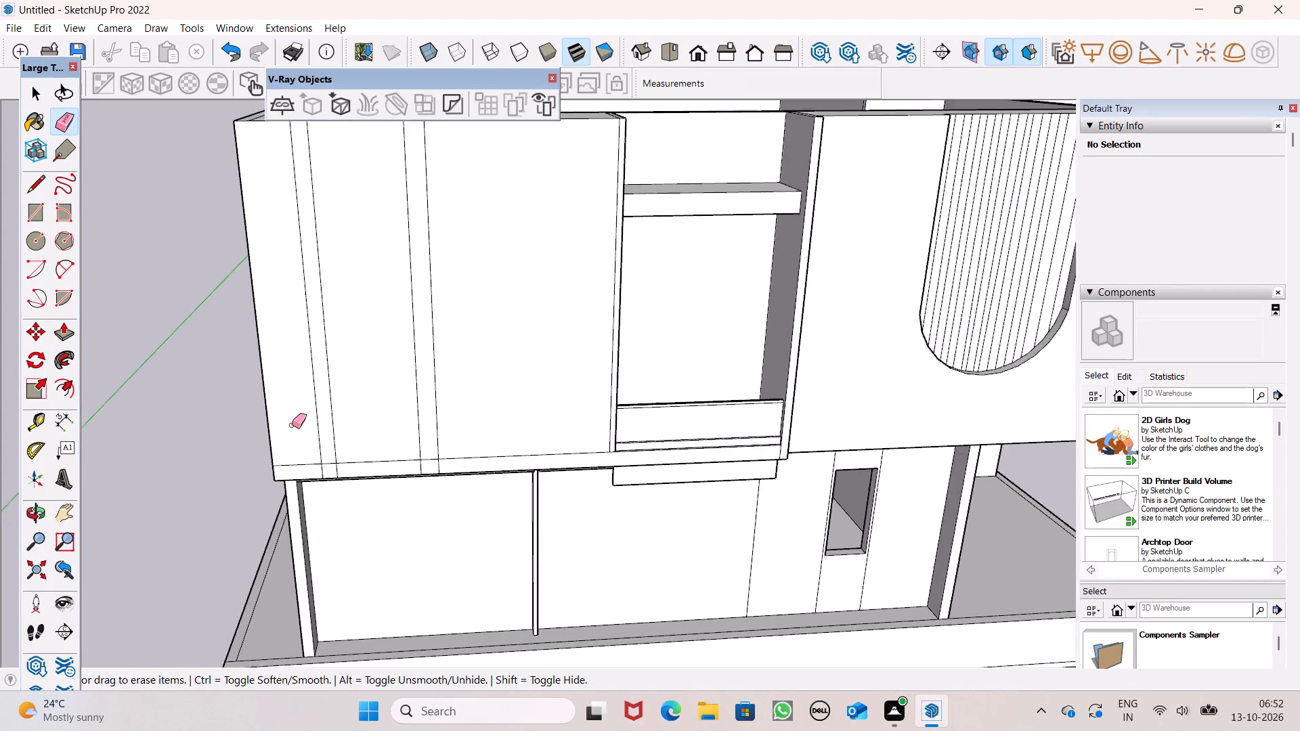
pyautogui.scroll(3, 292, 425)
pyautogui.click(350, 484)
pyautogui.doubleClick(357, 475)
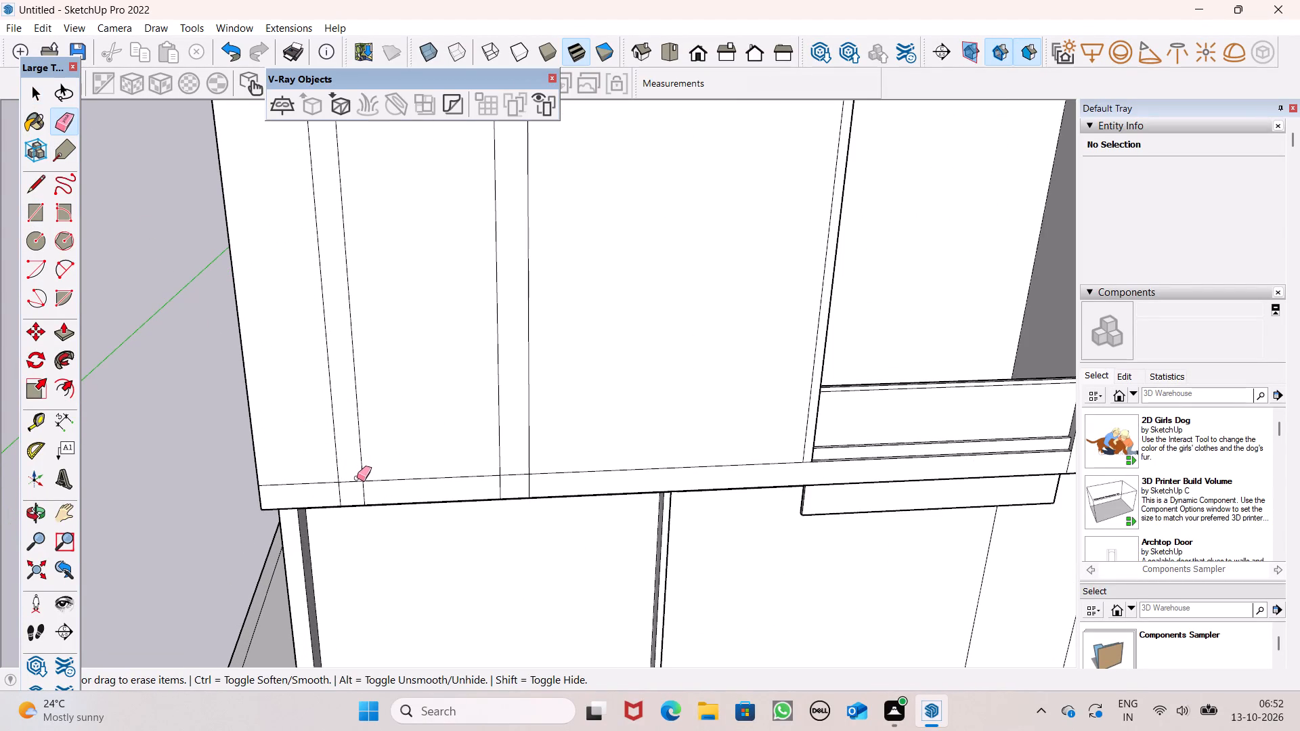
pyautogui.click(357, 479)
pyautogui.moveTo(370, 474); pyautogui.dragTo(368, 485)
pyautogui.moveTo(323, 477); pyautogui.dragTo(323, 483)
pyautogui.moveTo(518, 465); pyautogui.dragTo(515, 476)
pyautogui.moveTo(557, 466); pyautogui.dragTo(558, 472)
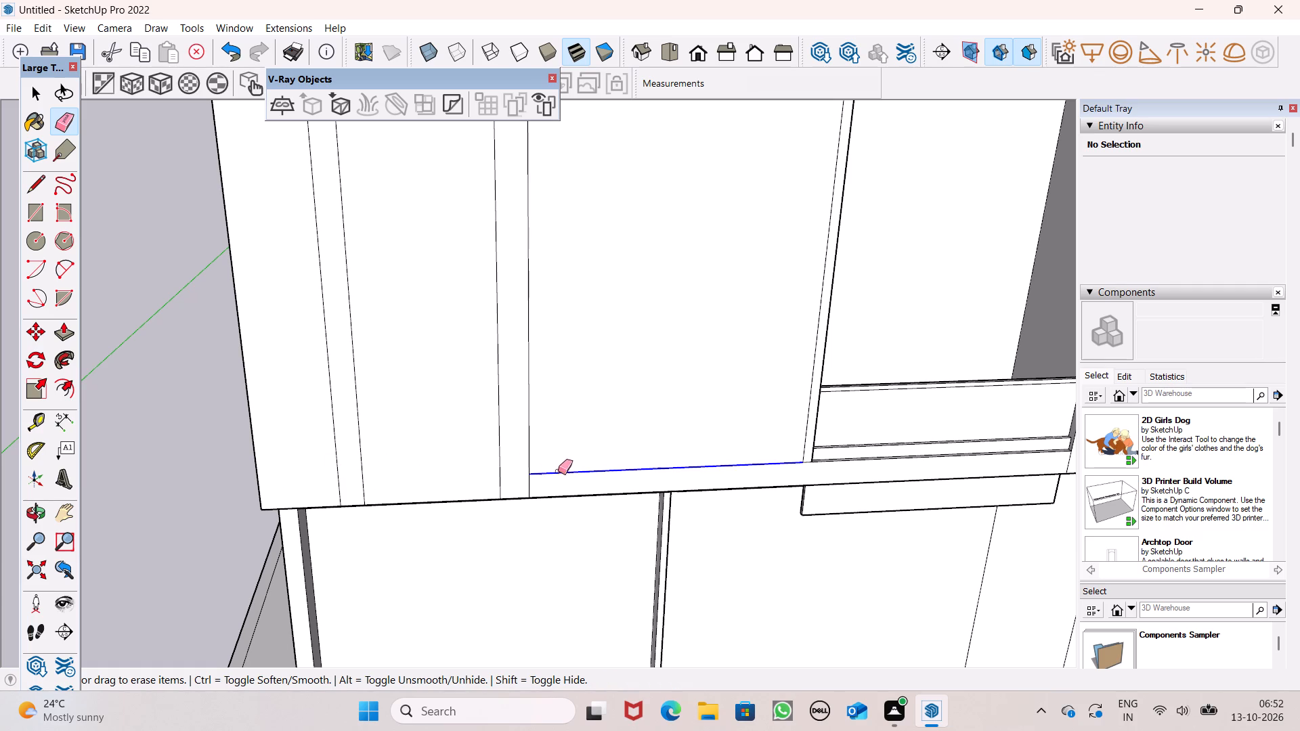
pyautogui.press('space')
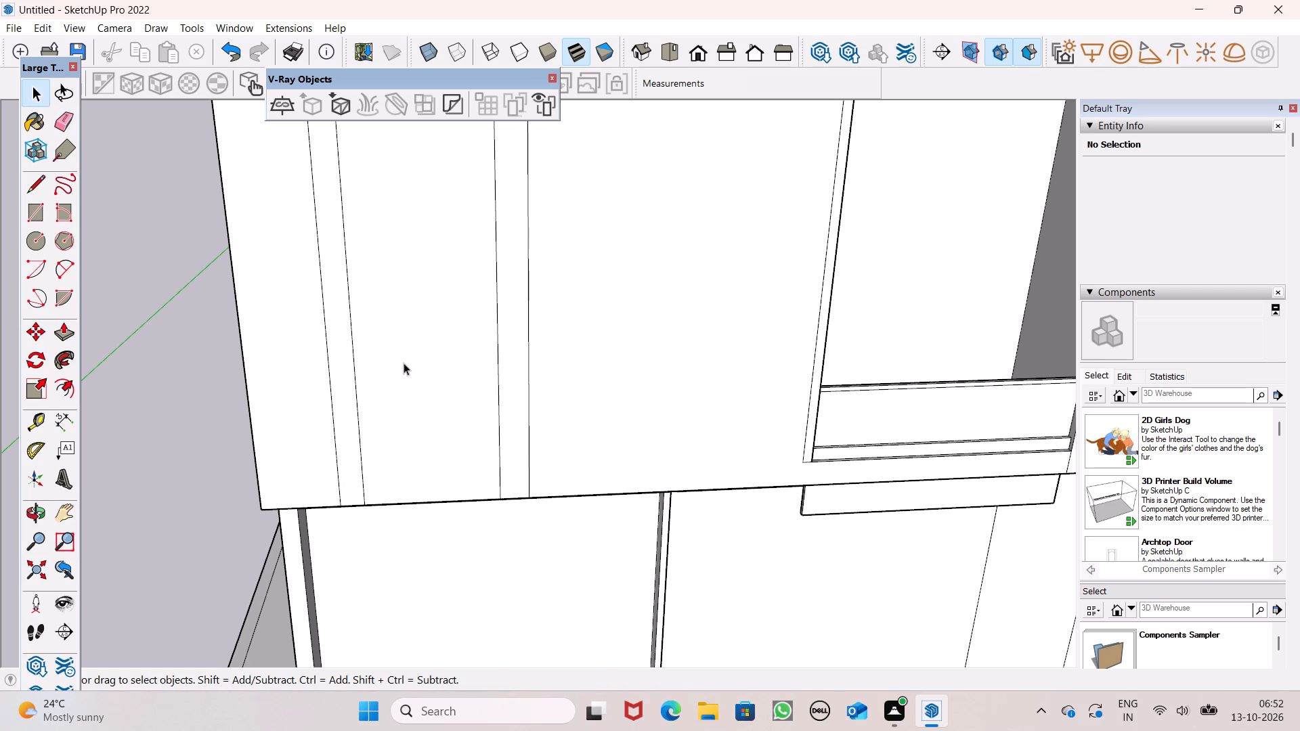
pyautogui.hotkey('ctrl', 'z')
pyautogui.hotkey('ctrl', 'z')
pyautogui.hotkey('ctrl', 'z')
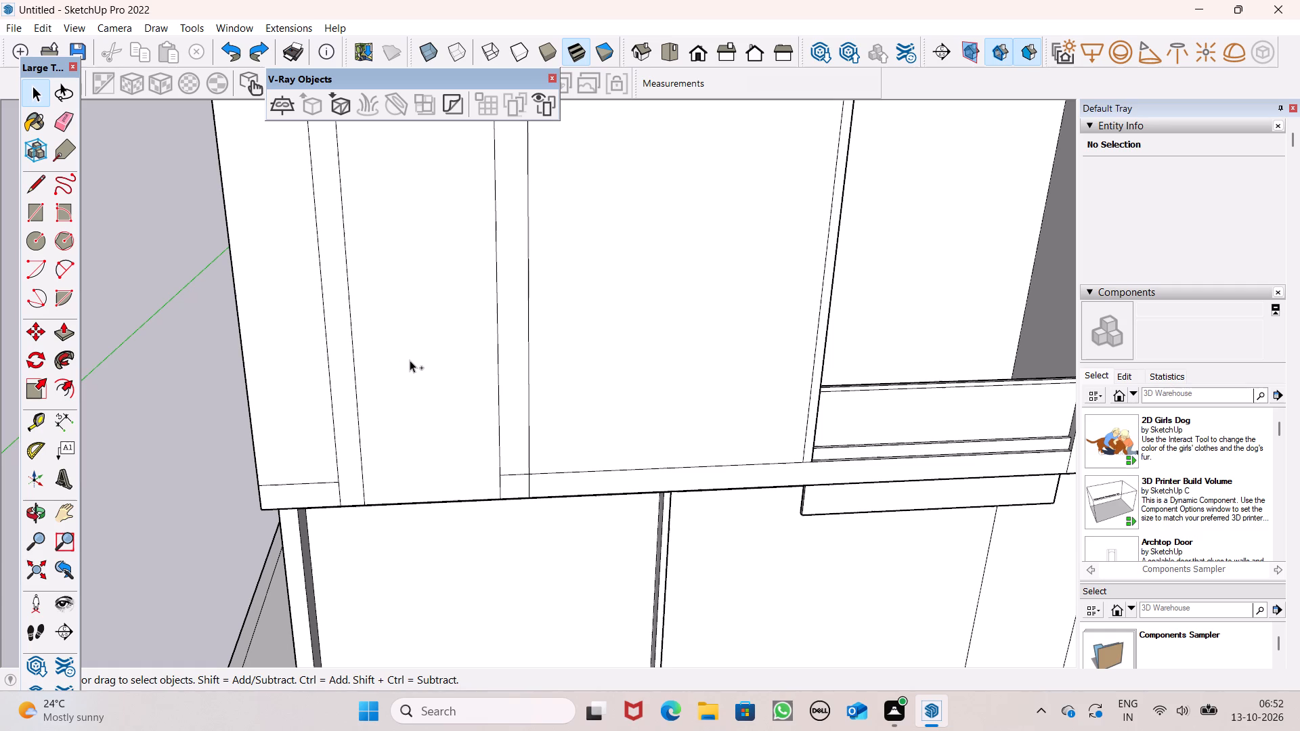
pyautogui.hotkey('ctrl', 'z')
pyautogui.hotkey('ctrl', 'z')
# Erase the vertical strips' line segments that cross the narrow band along the upper wall's bottom edge.
pyautogui.moveTo(52, 212); pyautogui.dragTo(76, 161)
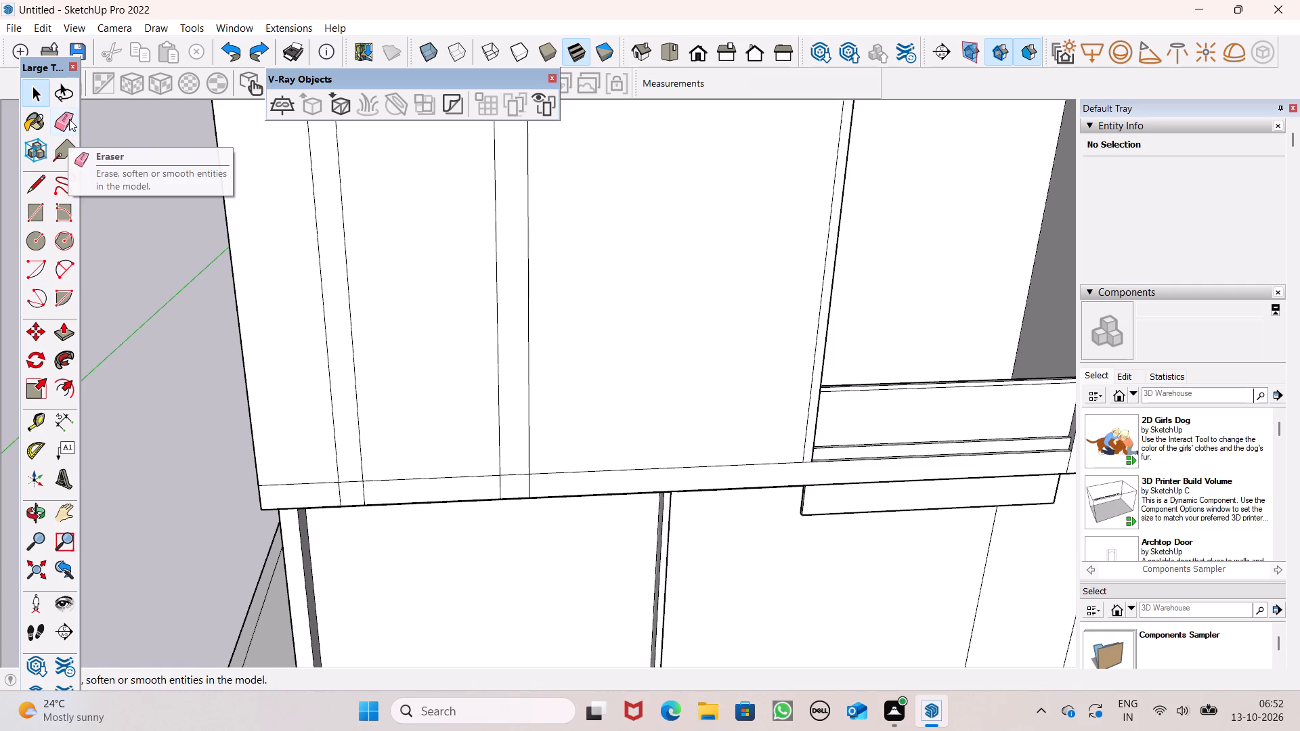
pyautogui.click(69, 112)
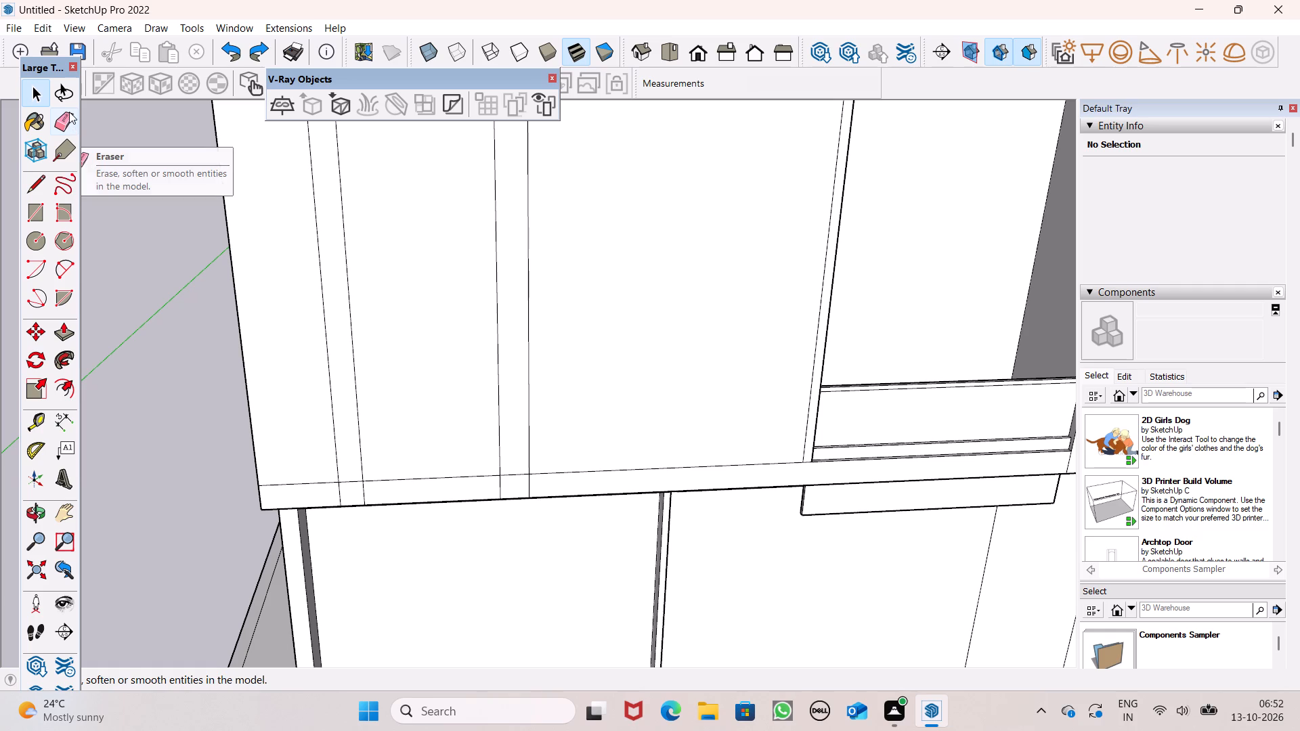
pyautogui.scroll(3, 503, 482)
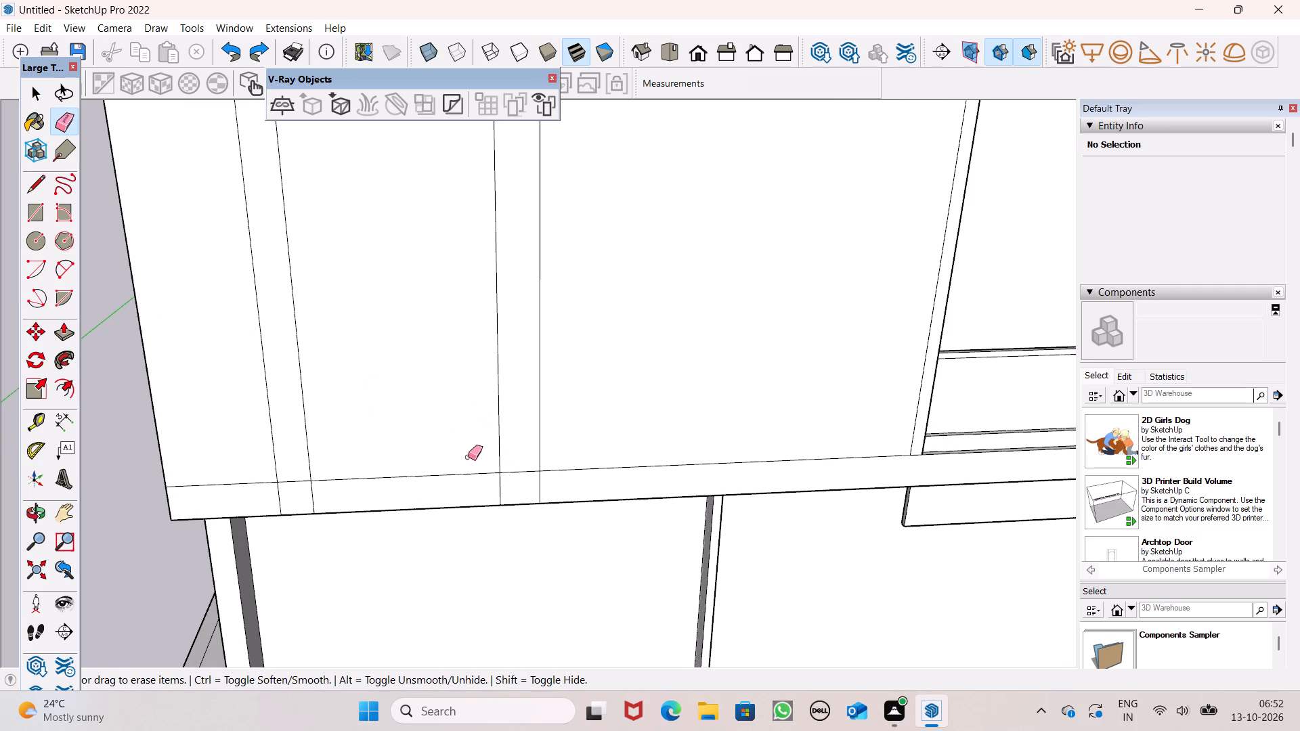
pyautogui.scroll(3, 393, 508)
pyautogui.moveTo(235, 495); pyautogui.dragTo(249, 497)
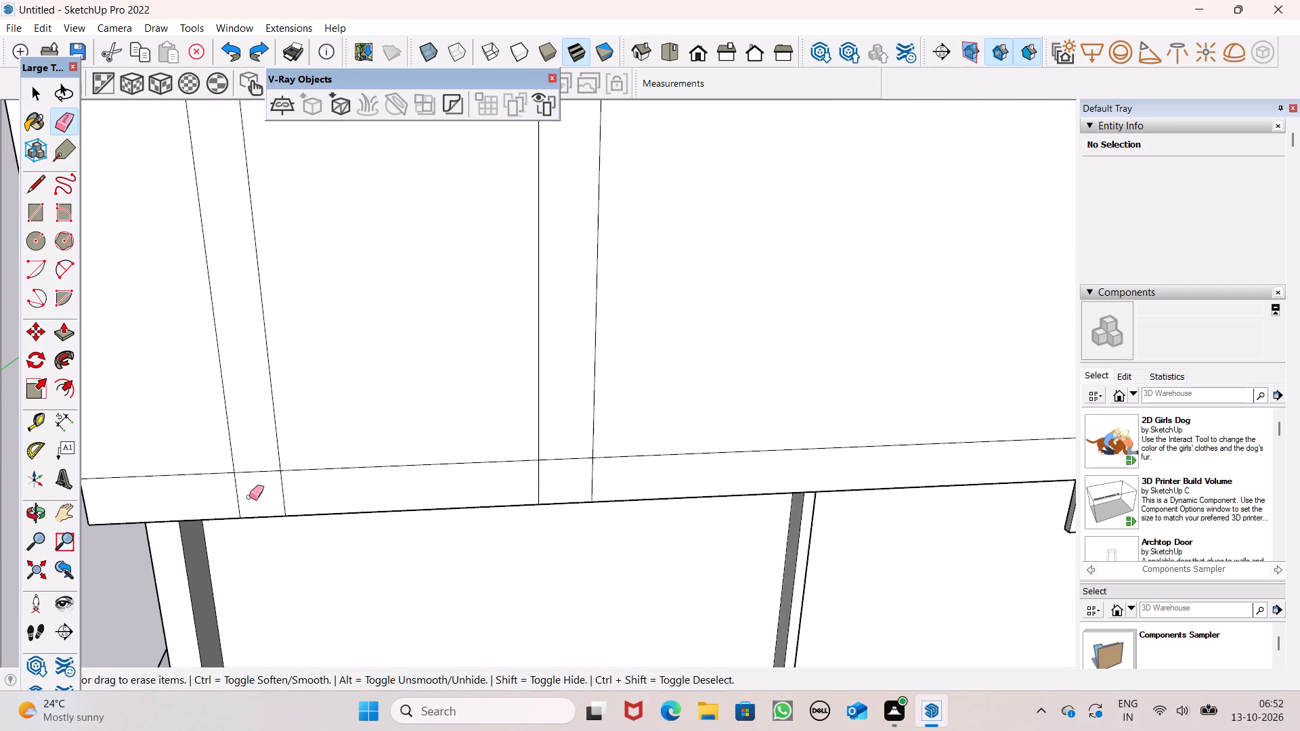
pyautogui.moveTo(249, 497); pyautogui.dragTo(314, 494)
pyautogui.click(315, 494)
pyautogui.moveTo(556, 489); pyautogui.dragTo(541, 485)
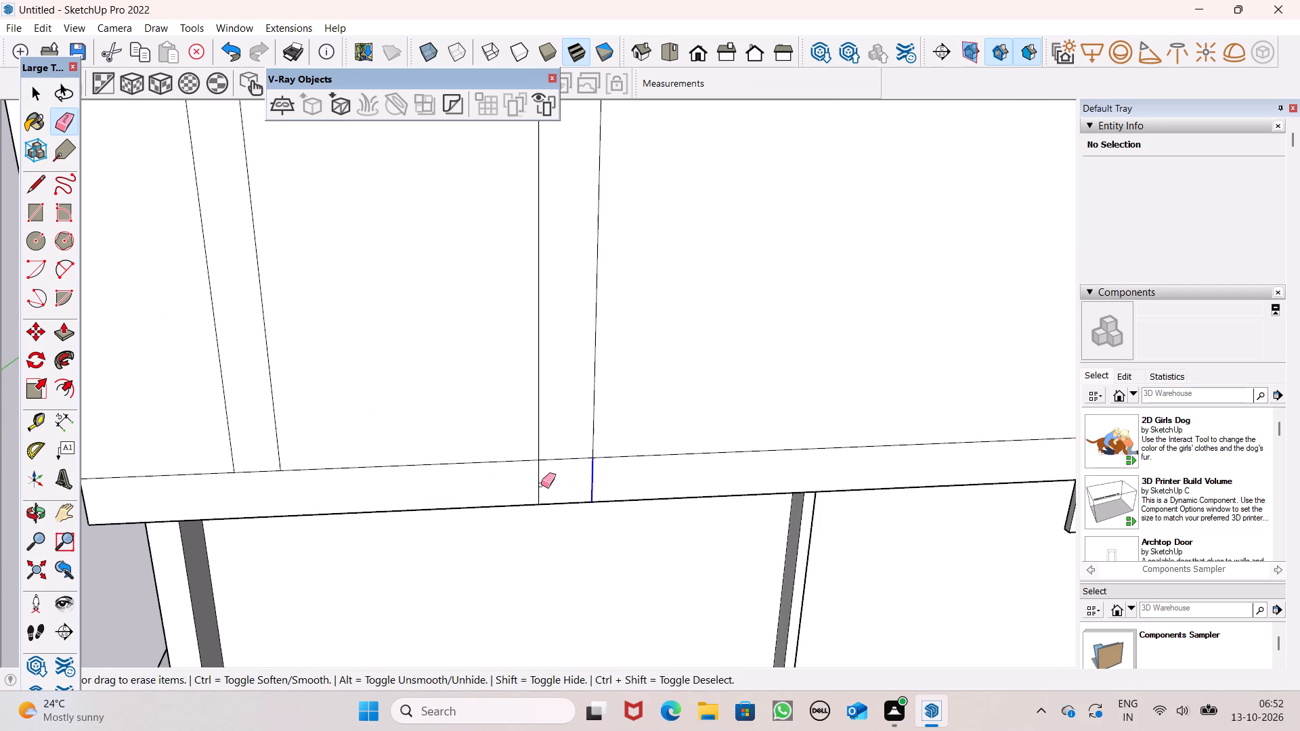
pyautogui.moveTo(541, 485); pyautogui.dragTo(540, 485)
pyautogui.scroll(-6, 63, 428)
pyautogui.scroll(-7, 457, 455)
pyautogui.scroll(-6, 28, 527)
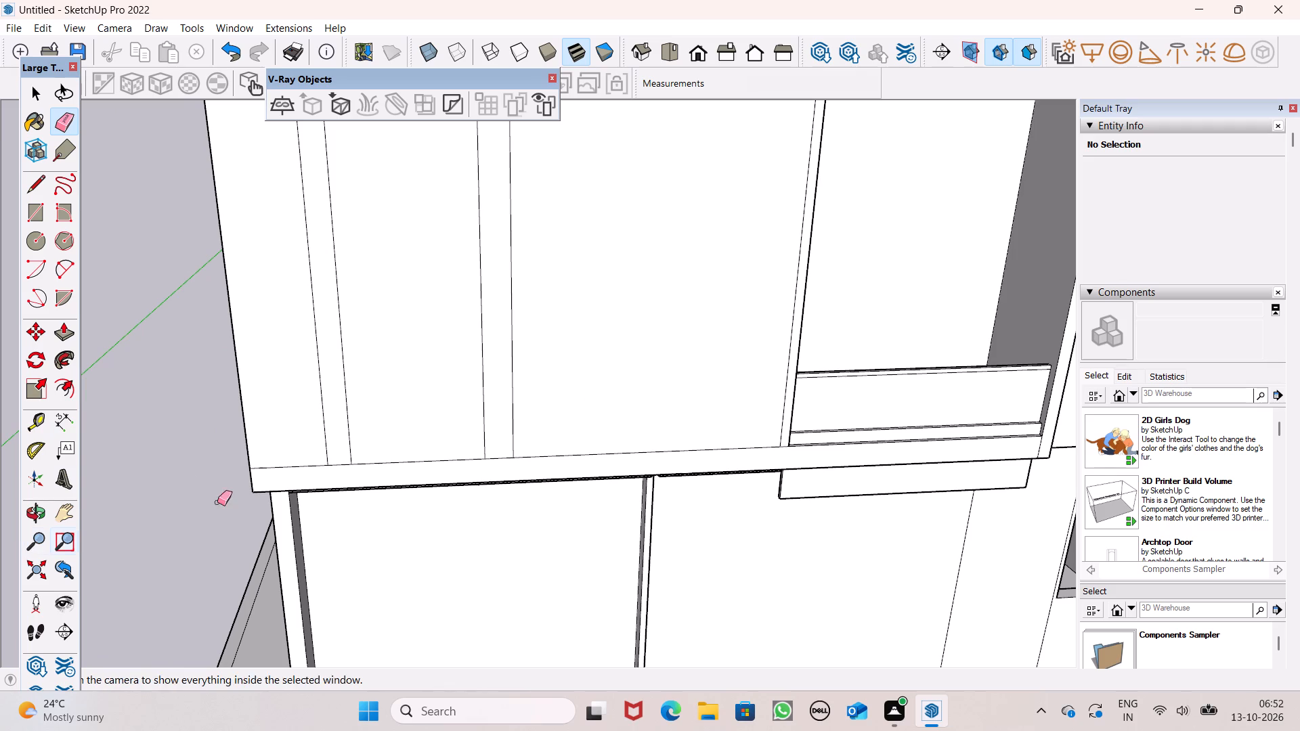
pyautogui.press('space')
# Draw a small upright rectangle about 3' 11" by 1' 2 3/16" near the wall's top, between the inner strip and the tall opening.
pyautogui.scroll(-4, 144, 442)
pyautogui.scroll(-5, 272, 483)
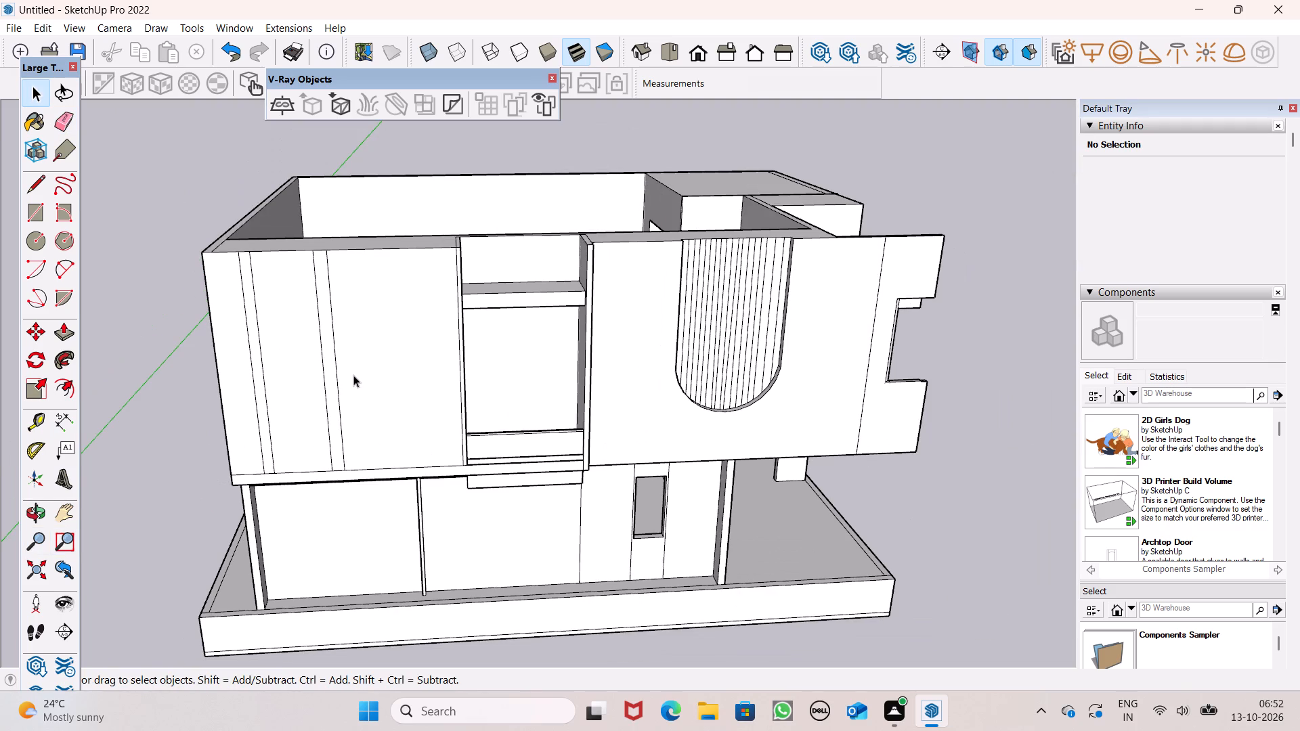
pyautogui.scroll(2, 355, 373)
pyautogui.click(39, 213)
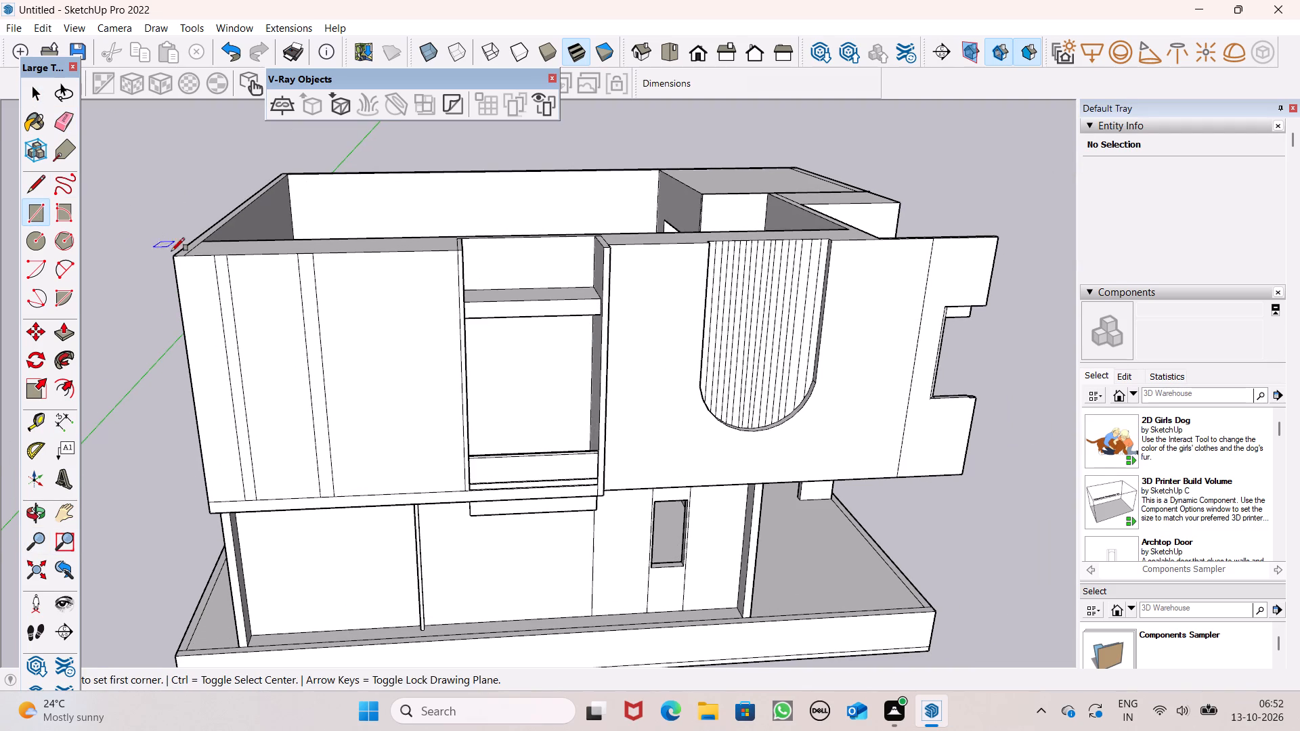
pyautogui.moveTo(350, 351); pyautogui.dragTo(359, 382, button='middle')
pyautogui.scroll(4, 358, 330)
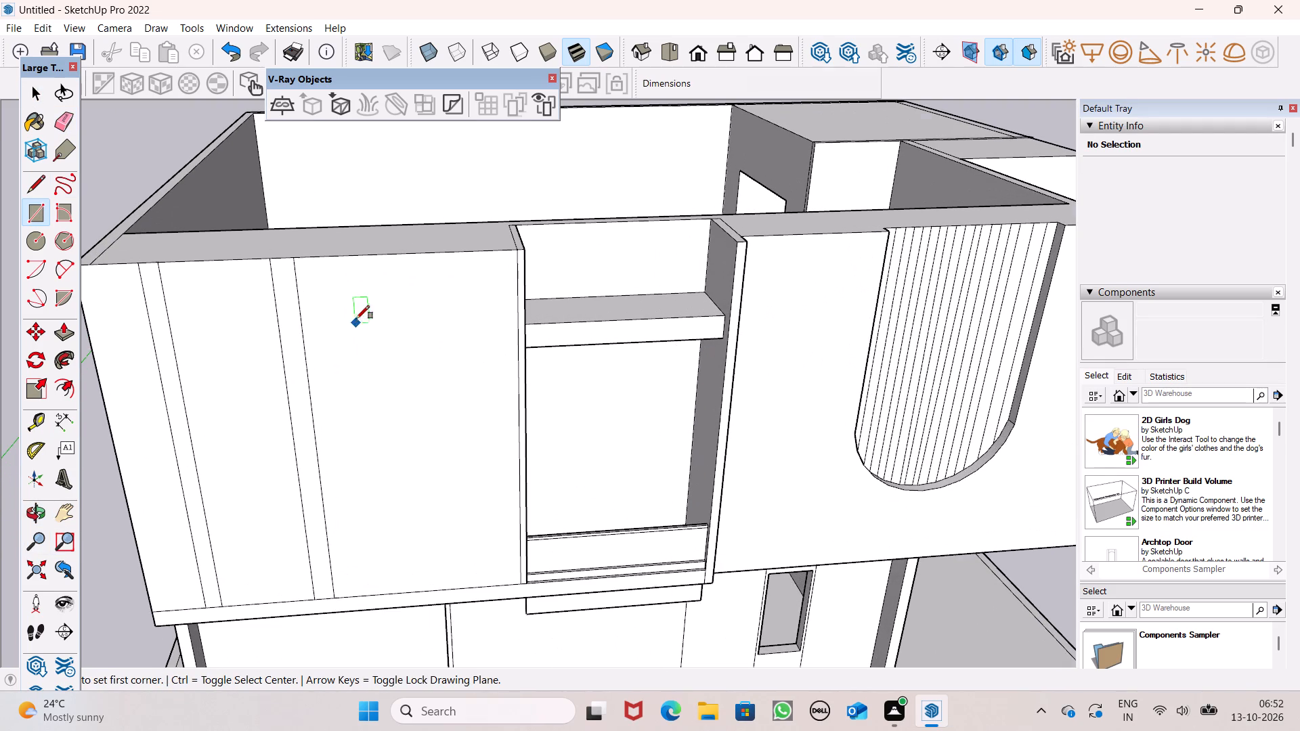
pyautogui.moveTo(317, 275); pyautogui.dragTo(318, 282)
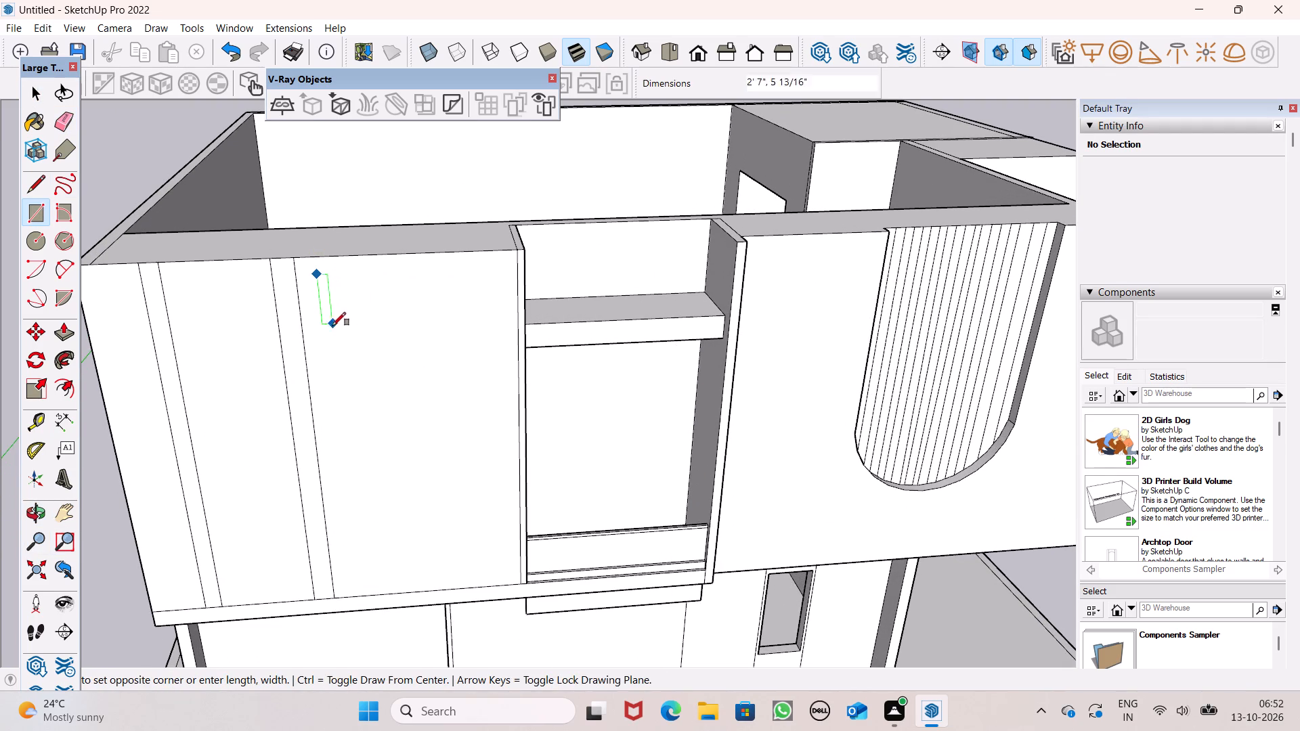
pyautogui.click(349, 349)
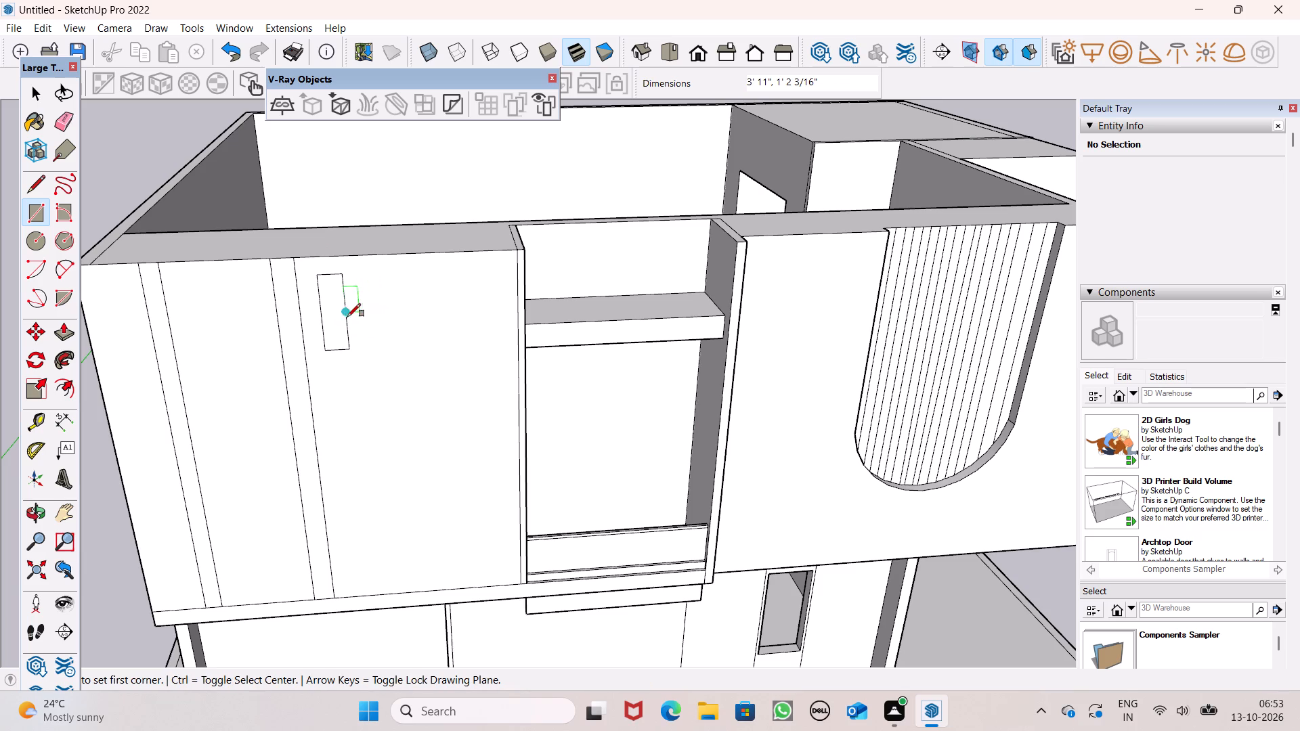
# Copy the small upright rectangle four times in a horizontal row toward the tall opening, spaced about 1' 11" apart.
pyautogui.press('space')
pyautogui.doubleClick(334, 325)
pyautogui.press('m')
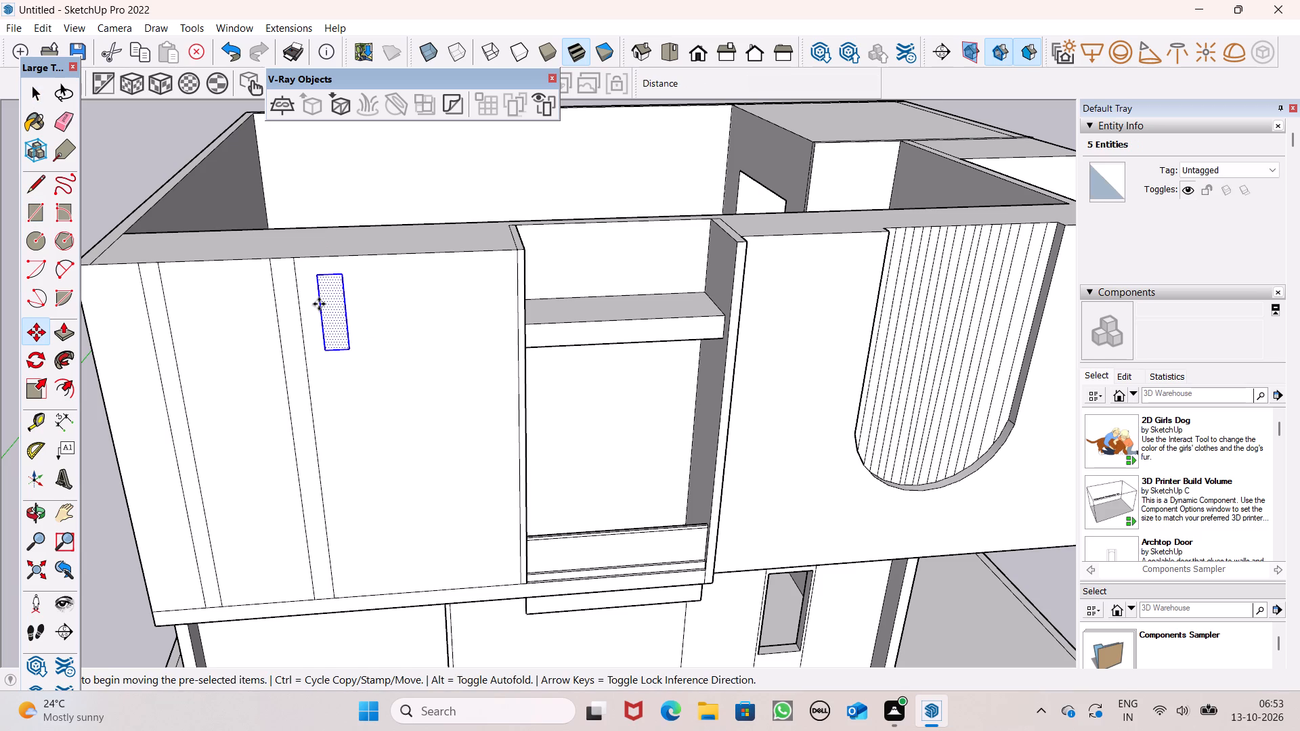
pyautogui.press('Return')
pyautogui.moveTo(337, 323); pyautogui.dragTo(362, 324)
pyautogui.moveTo(376, 330); pyautogui.dragTo(400, 330)
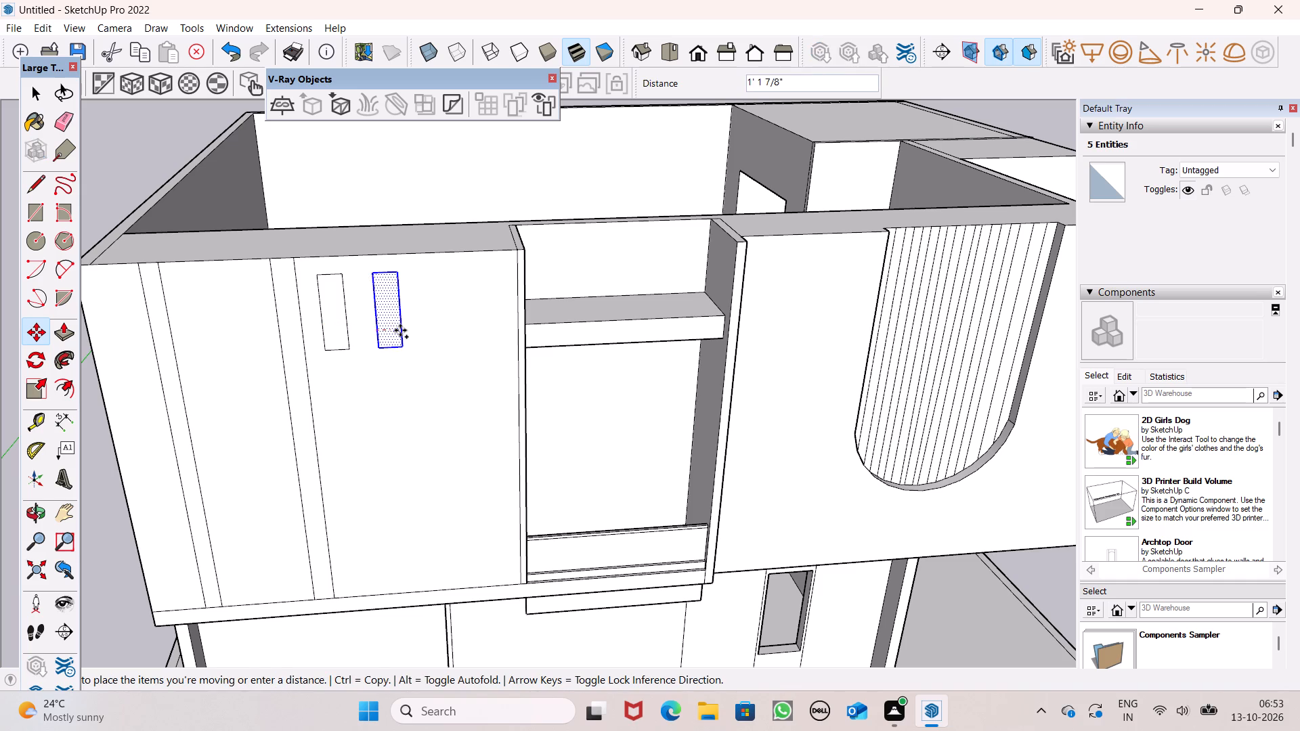
pyautogui.moveTo(400, 330); pyautogui.dragTo(414, 331)
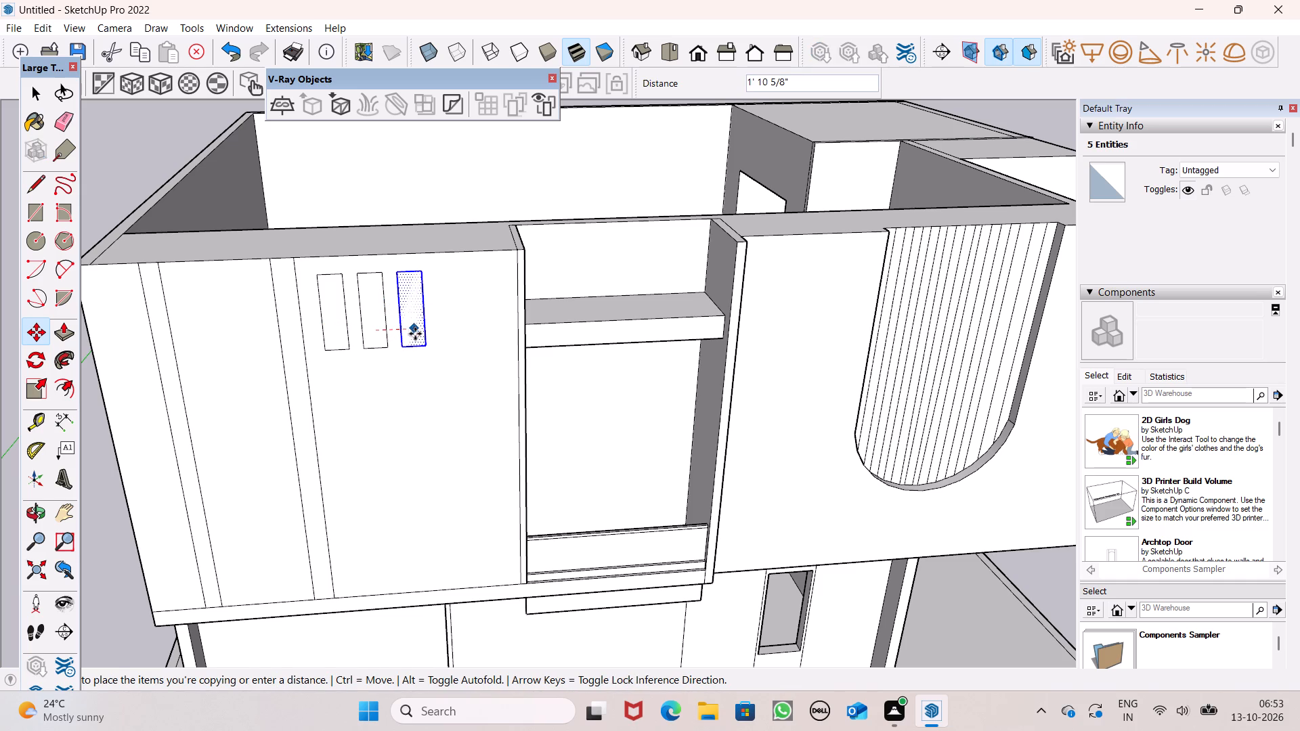
pyautogui.moveTo(411, 330); pyautogui.dragTo(443, 328)
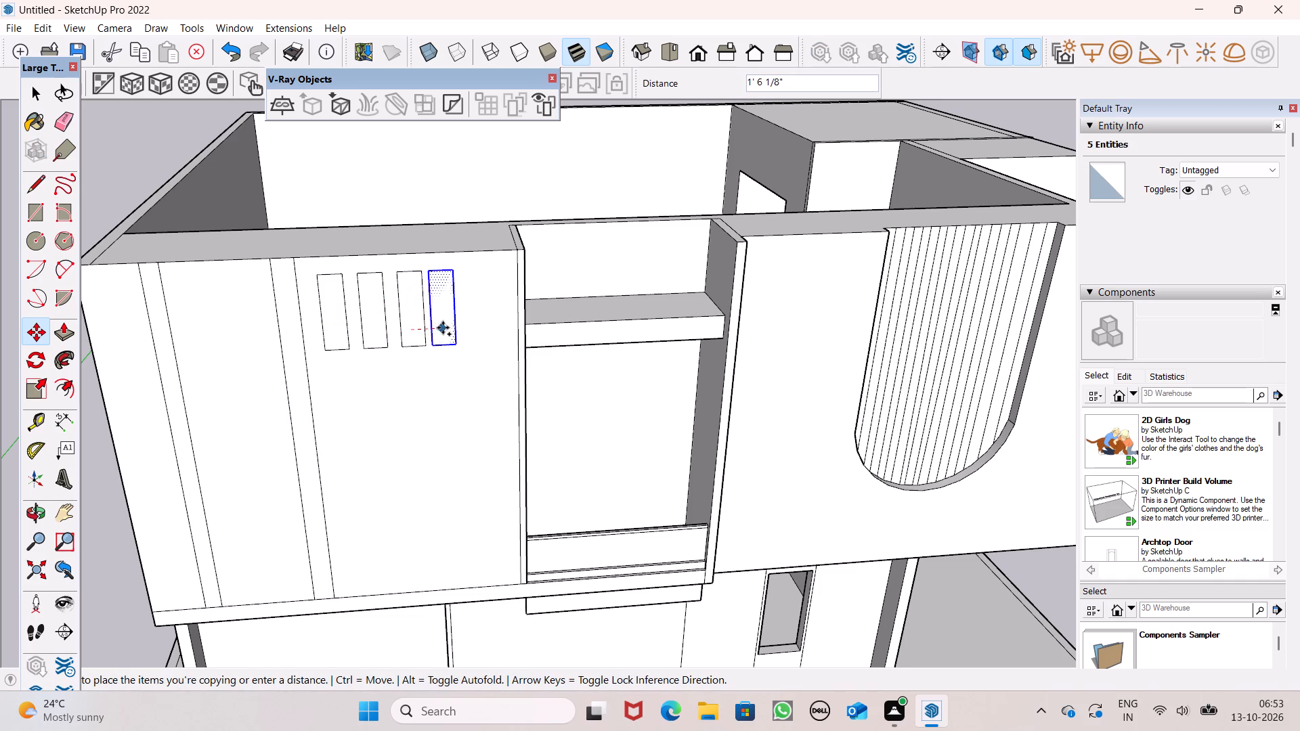
pyautogui.moveTo(443, 328); pyautogui.dragTo(451, 327)
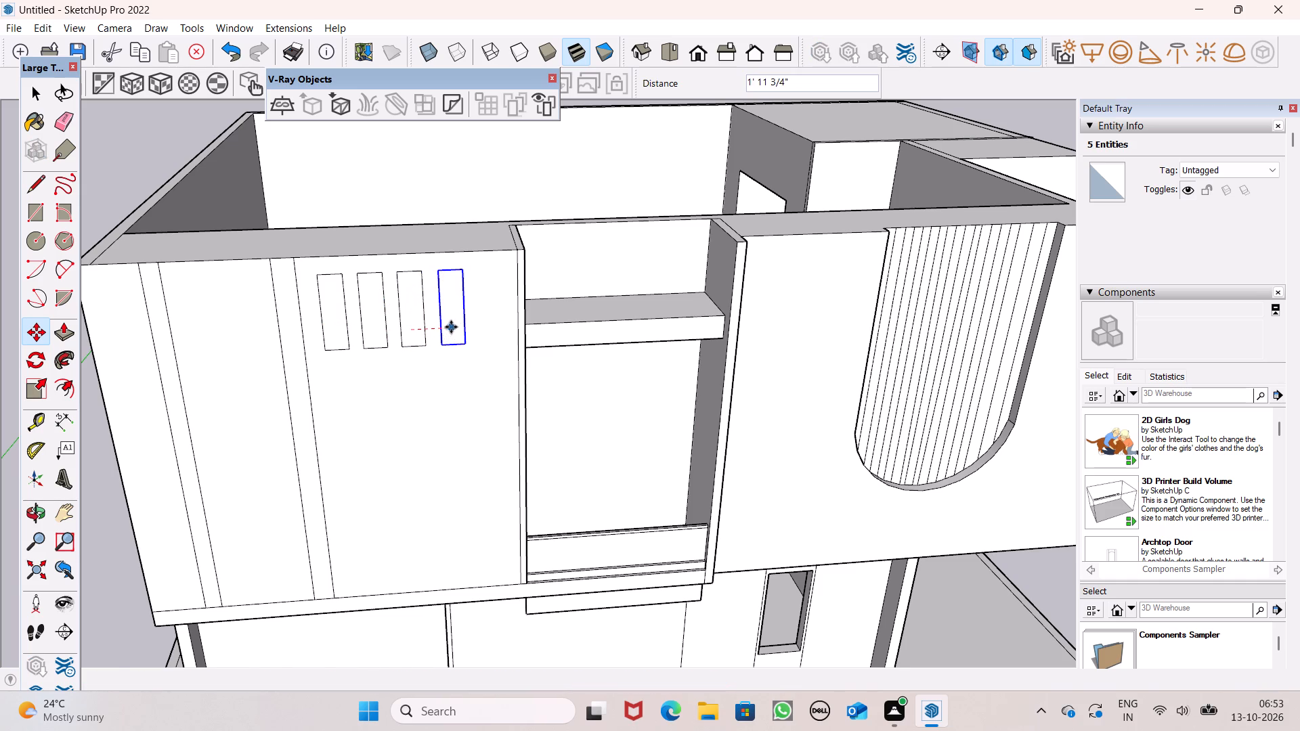
pyautogui.moveTo(451, 328); pyautogui.dragTo(489, 326)
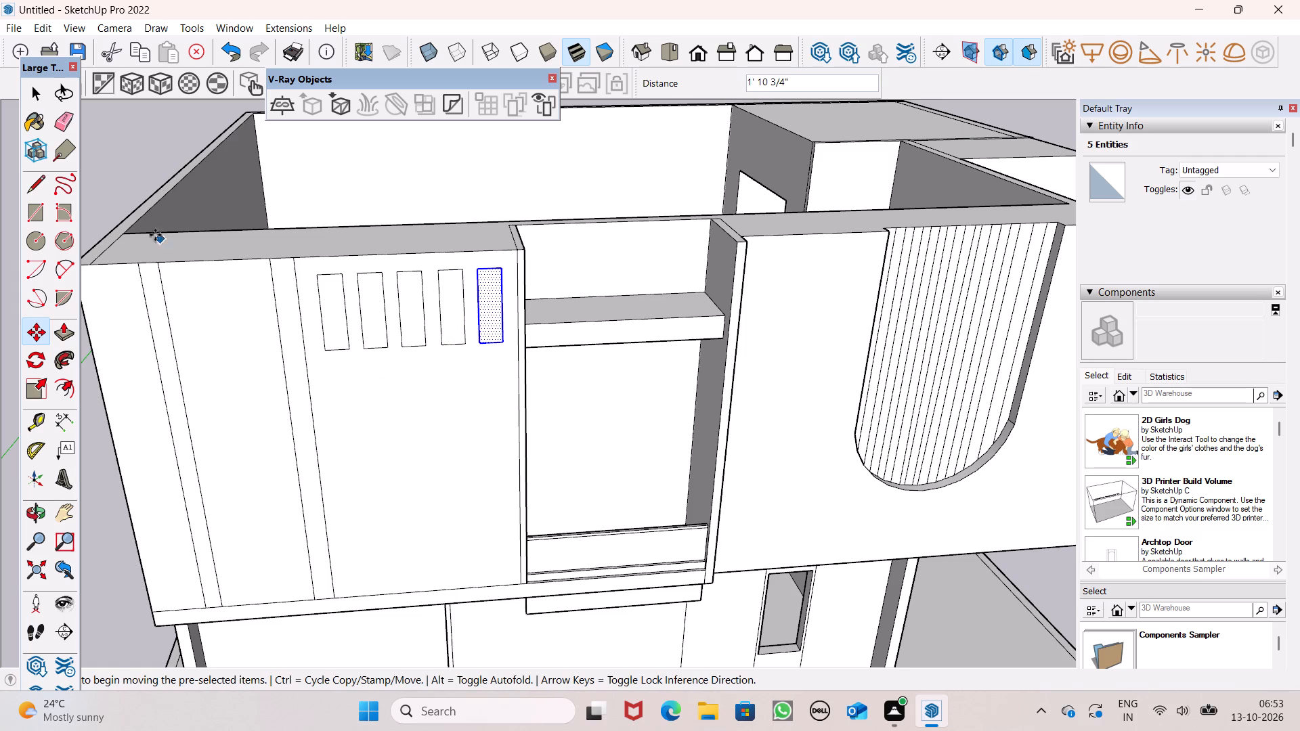
pyautogui.press('space')
pyautogui.click(119, 177)
# Copy the row's first small rectangle, beside the inner strip, about 5' 1" straight down to start a second row.
pyautogui.scroll(-3, 292, 401)
pyautogui.moveTo(442, 503); pyautogui.dragTo(423, 402, button='middle')
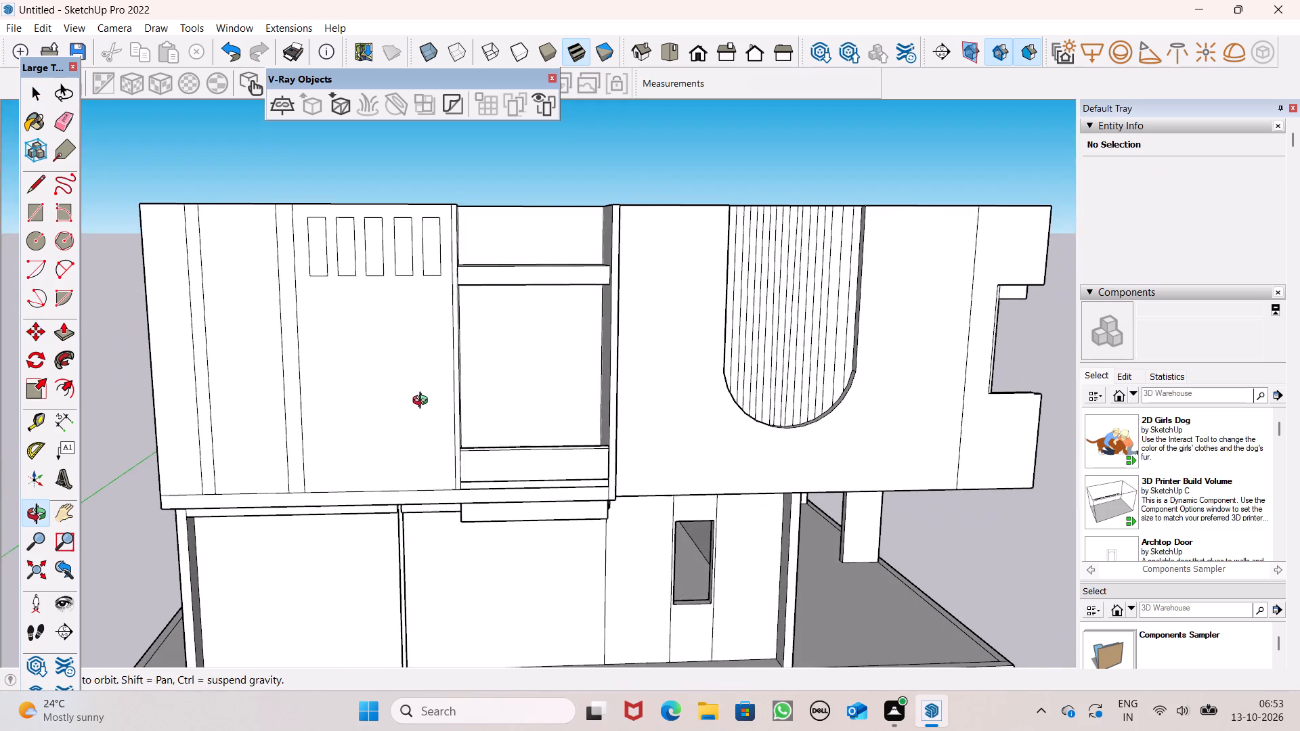
pyautogui.moveTo(423, 402); pyautogui.dragTo(427, 412, button='middle')
pyautogui.scroll(5, 267, 272)
pyautogui.doubleClick(348, 265)
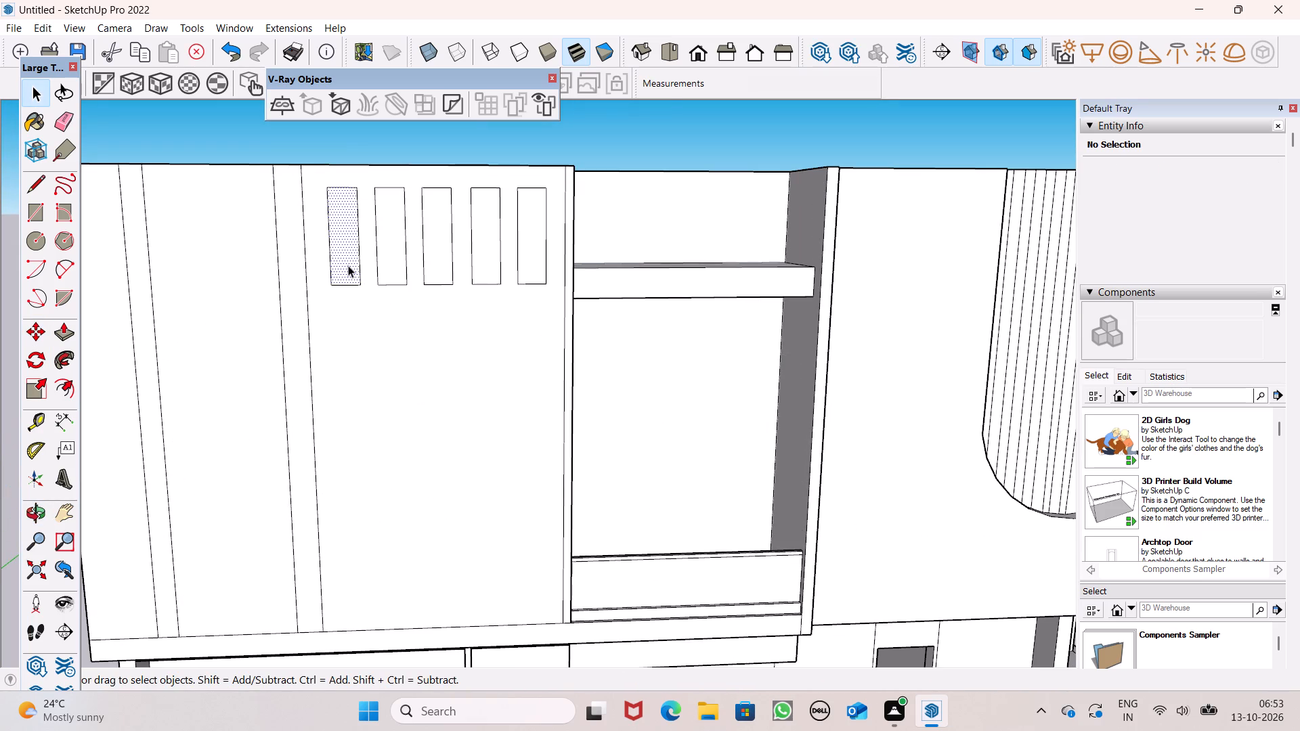
pyautogui.press('m')
pyautogui.press('Return')
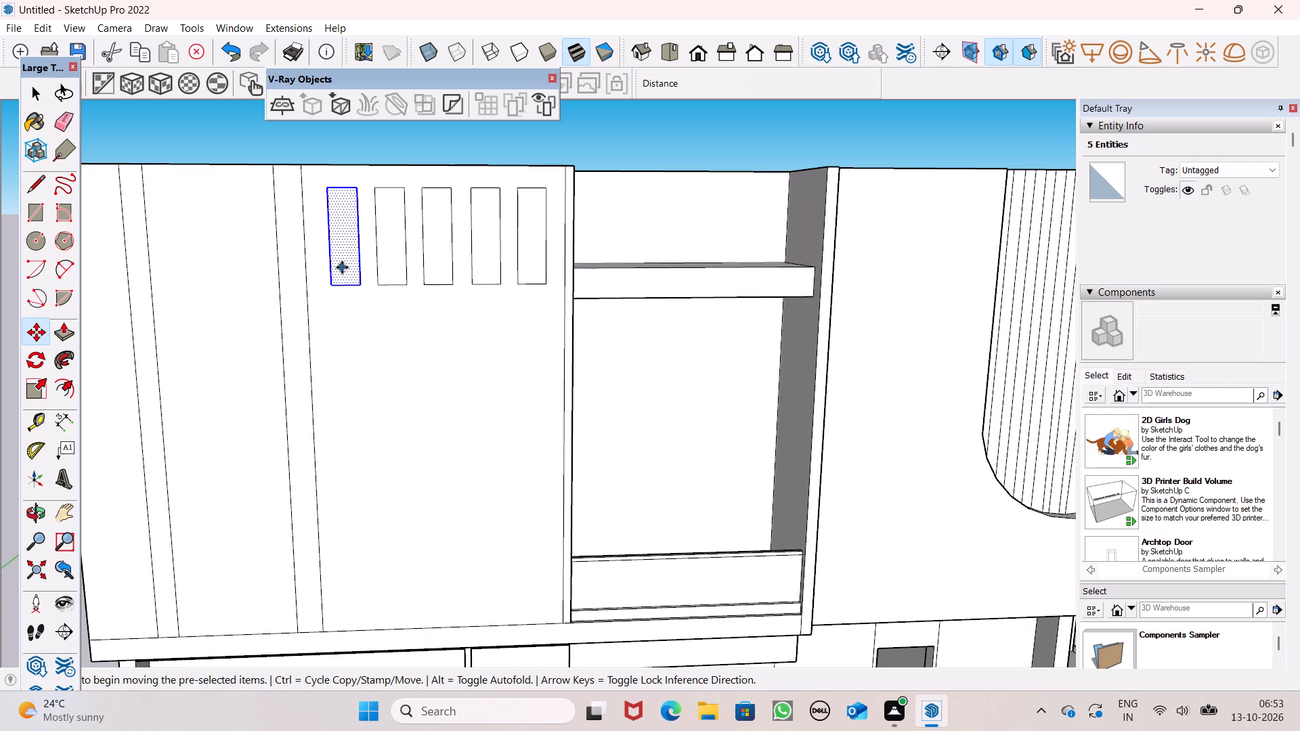
pyautogui.moveTo(341, 267); pyautogui.dragTo(343, 391)
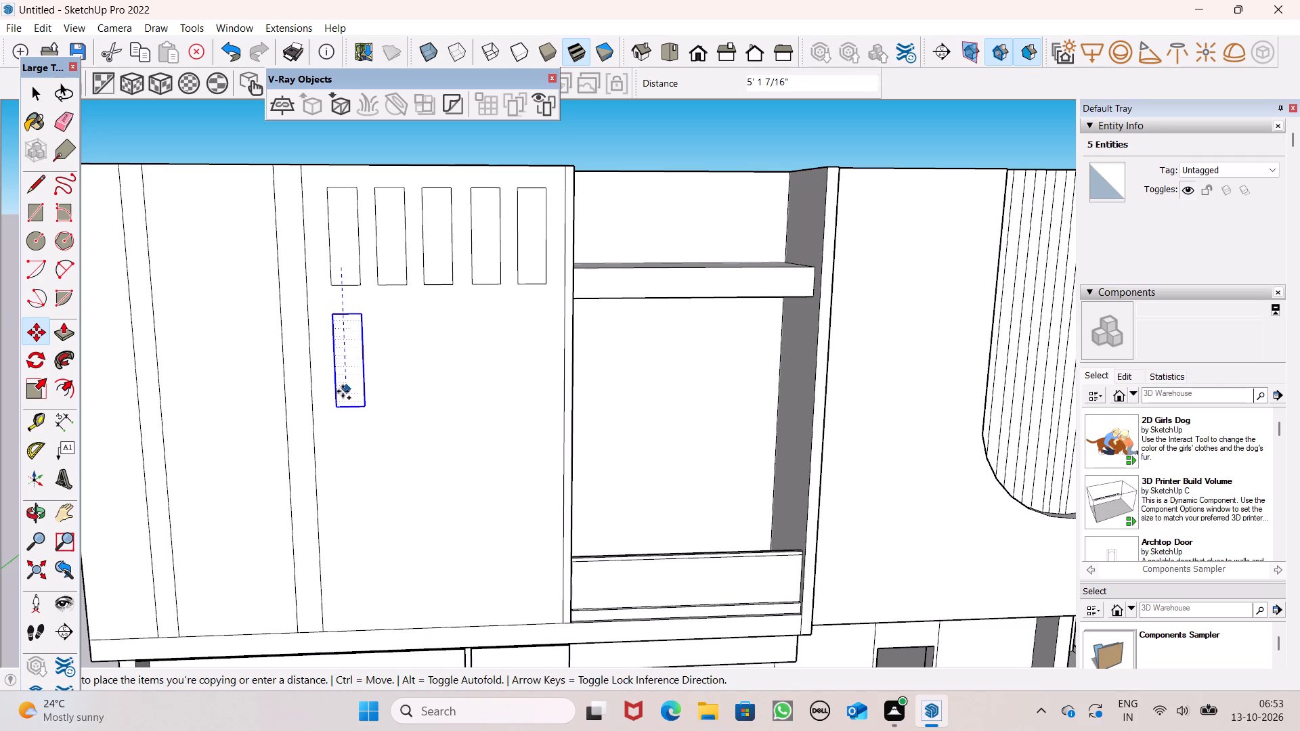
pyautogui.moveTo(343, 391); pyautogui.dragTo(343, 392)
# Copy the second row's first rectangle four times toward the tall opening, spaced about 1' 10" to 2' 1" apart.
pyautogui.moveTo(349, 391); pyautogui.dragTo(393, 396)
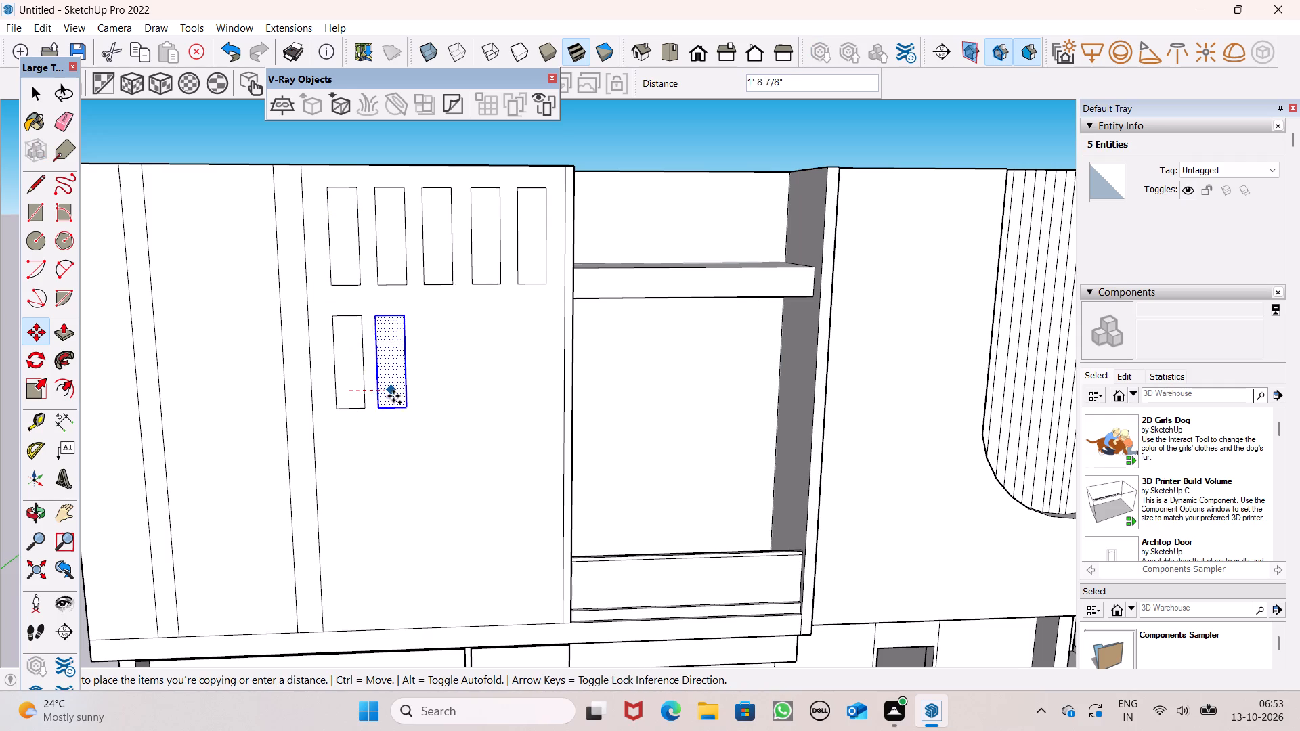
pyautogui.moveTo(393, 396); pyautogui.dragTo(397, 396)
pyautogui.moveTo(400, 395); pyautogui.dragTo(445, 391)
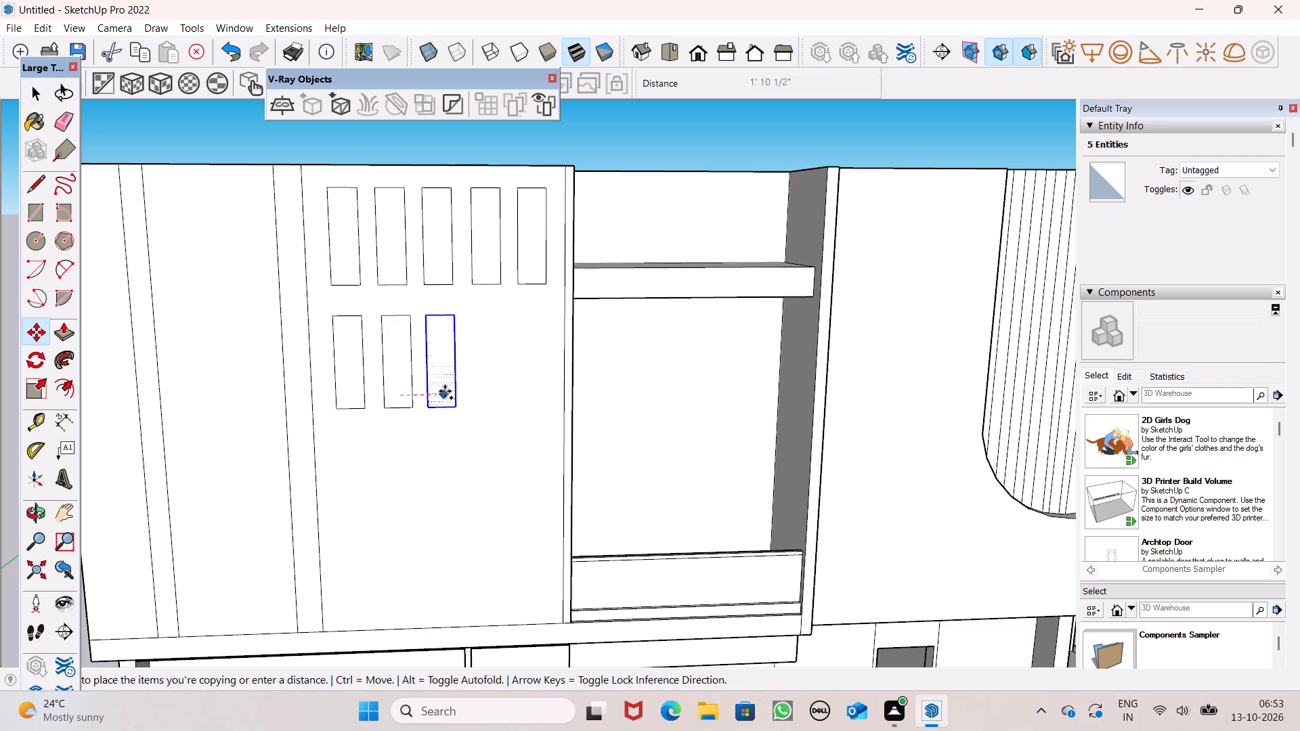
pyautogui.moveTo(445, 391); pyautogui.dragTo(446, 388)
pyautogui.moveTo(447, 387); pyautogui.dragTo(471, 391)
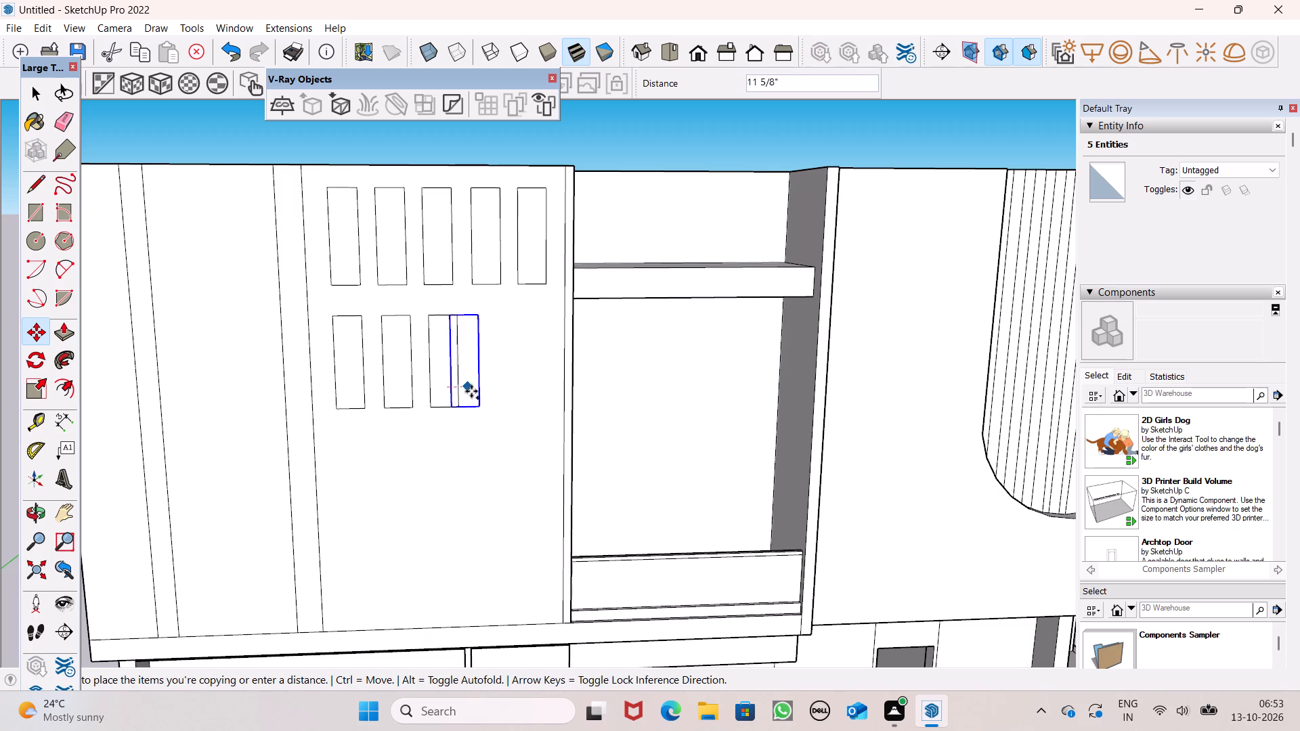
pyautogui.moveTo(471, 391); pyautogui.dragTo(496, 394)
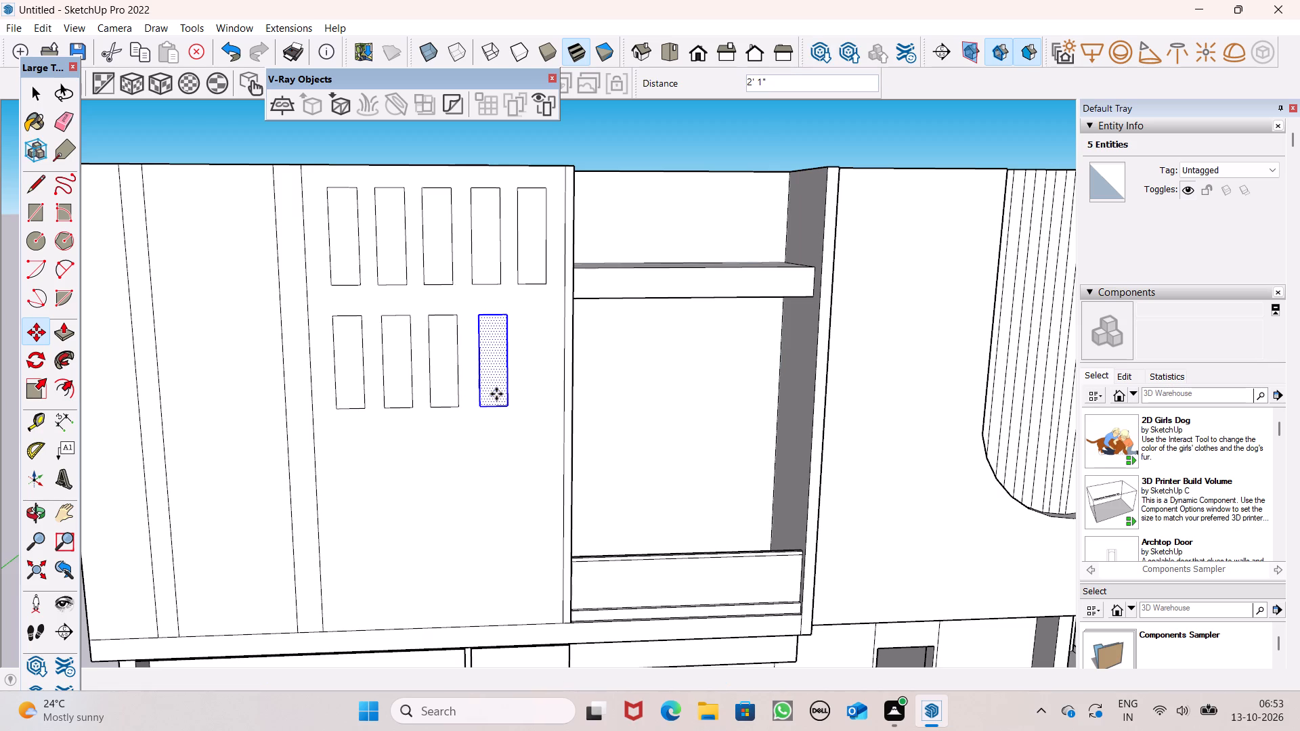
pyautogui.moveTo(497, 394); pyautogui.dragTo(541, 399)
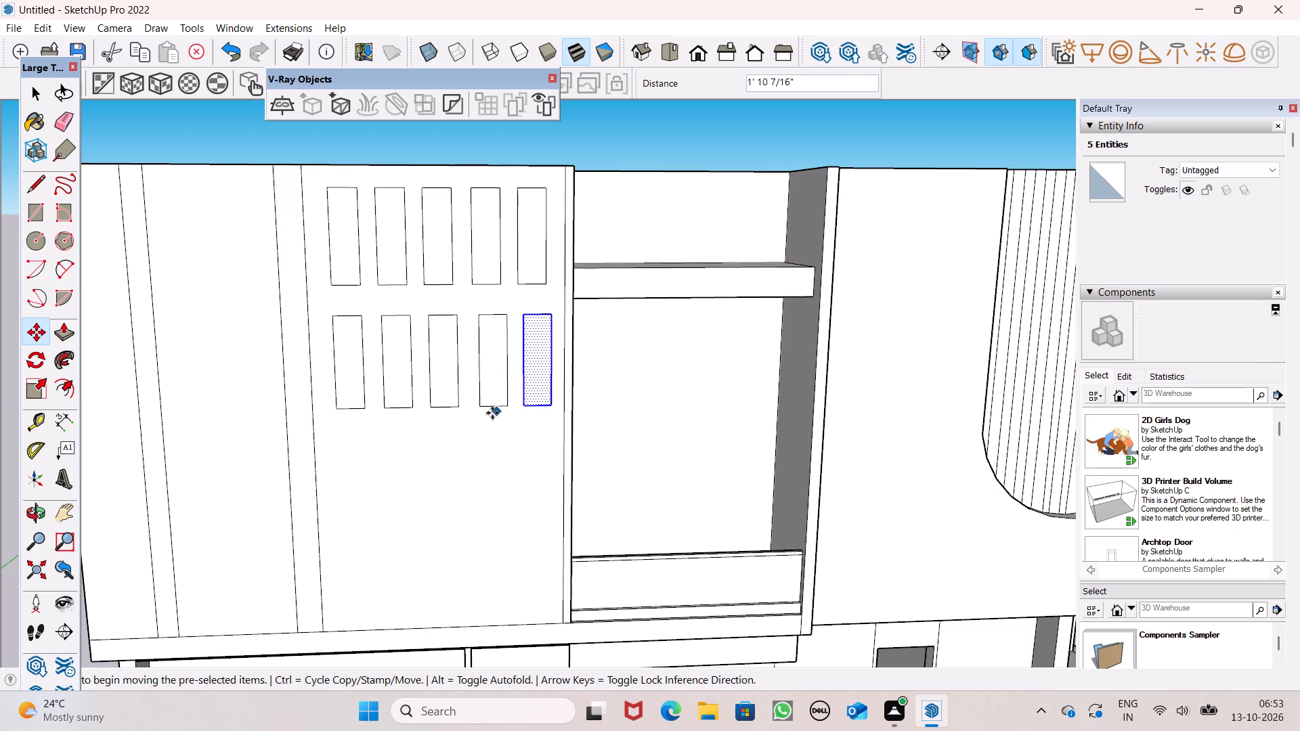
# Copy the second row's last rectangle about 9' 2" down beneath the first, and add two copies about 2' 1" apart toward the opening.
pyautogui.moveTo(539, 391); pyautogui.dragTo(419, 482)
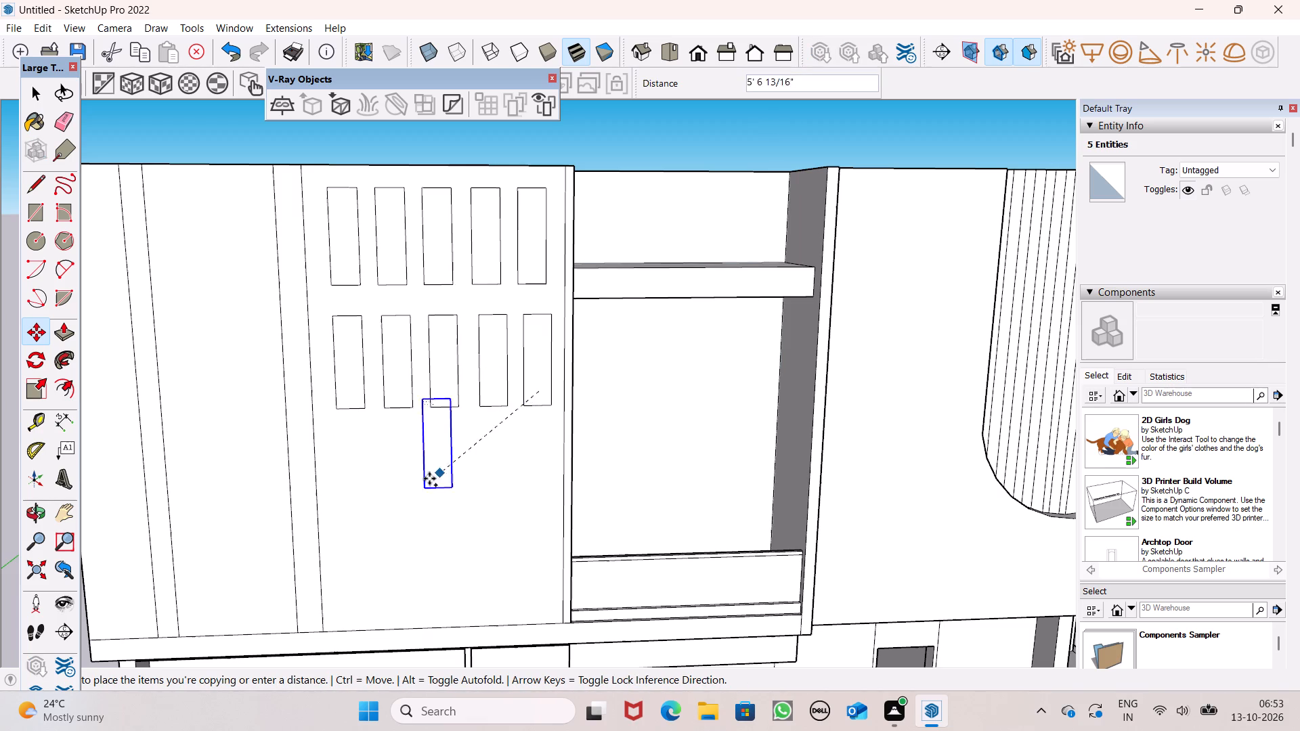
pyautogui.moveTo(419, 482); pyautogui.dragTo(357, 504)
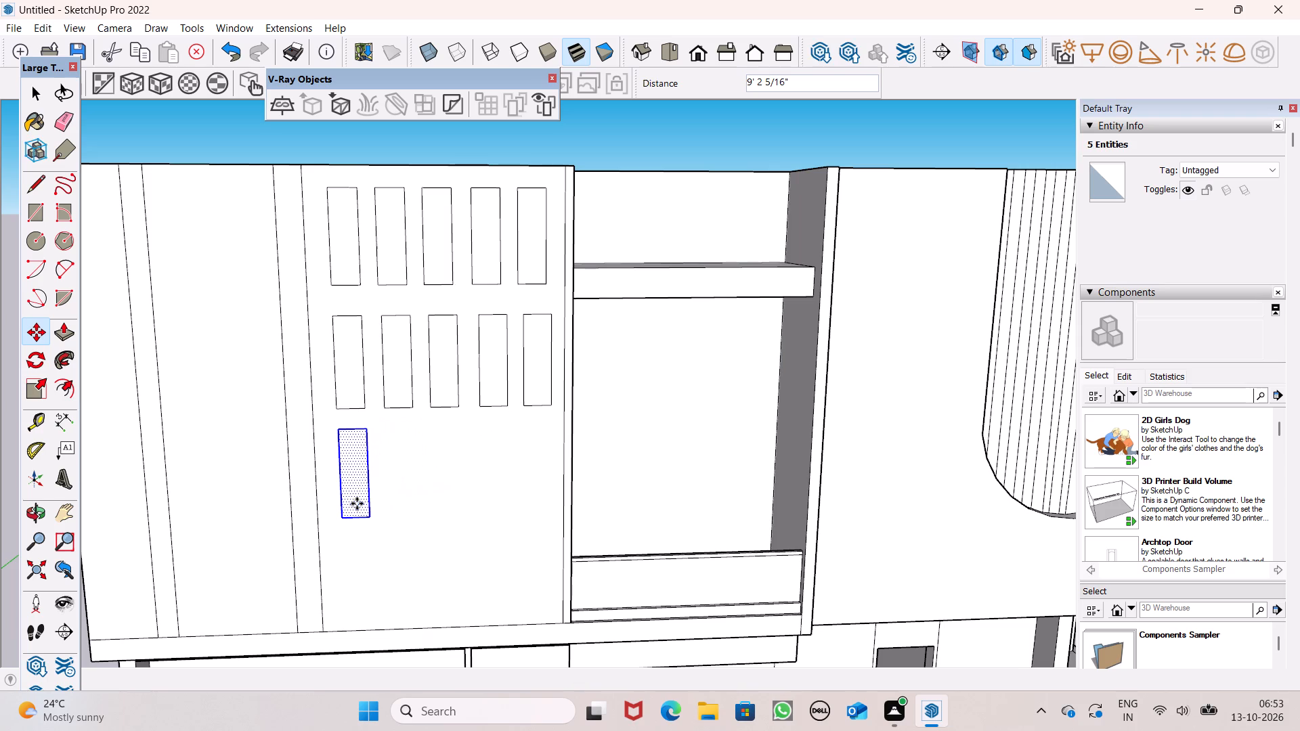
pyautogui.moveTo(357, 502); pyautogui.dragTo(404, 508)
pyautogui.moveTo(404, 508); pyautogui.dragTo(404, 508)
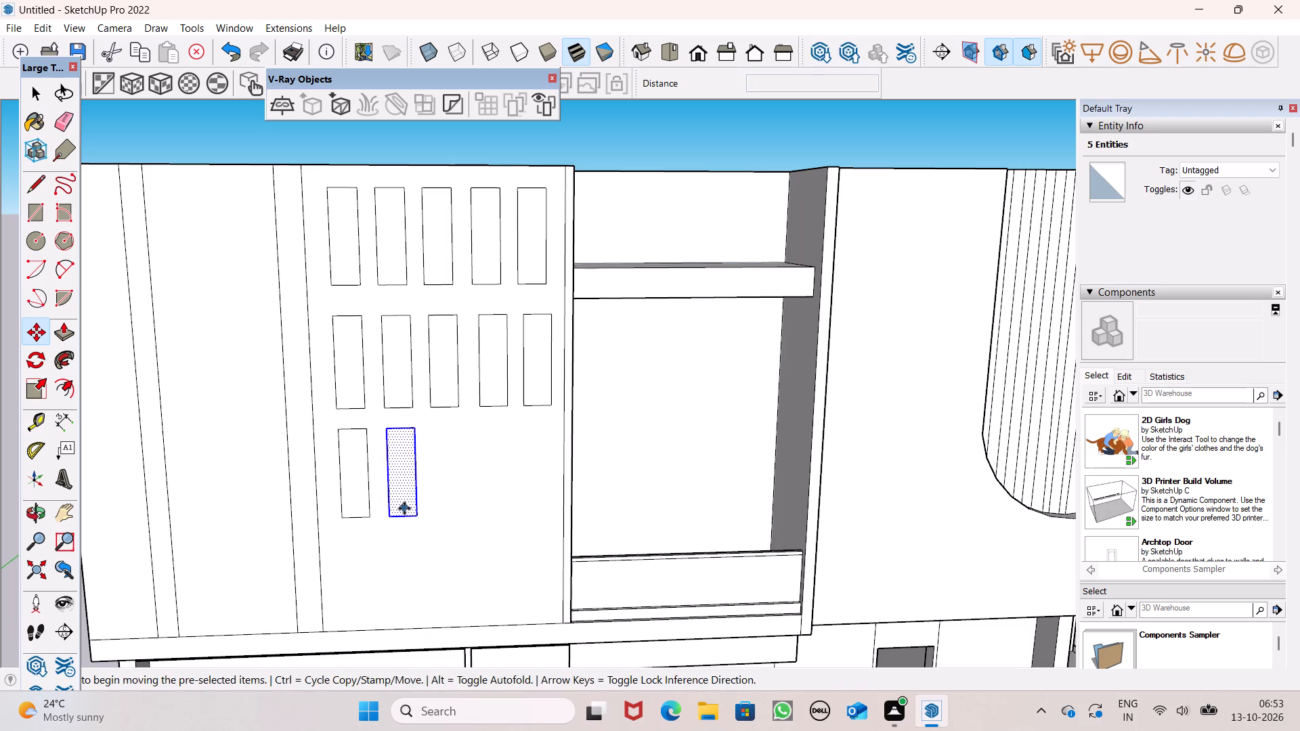
pyautogui.moveTo(404, 508); pyautogui.dragTo(452, 515)
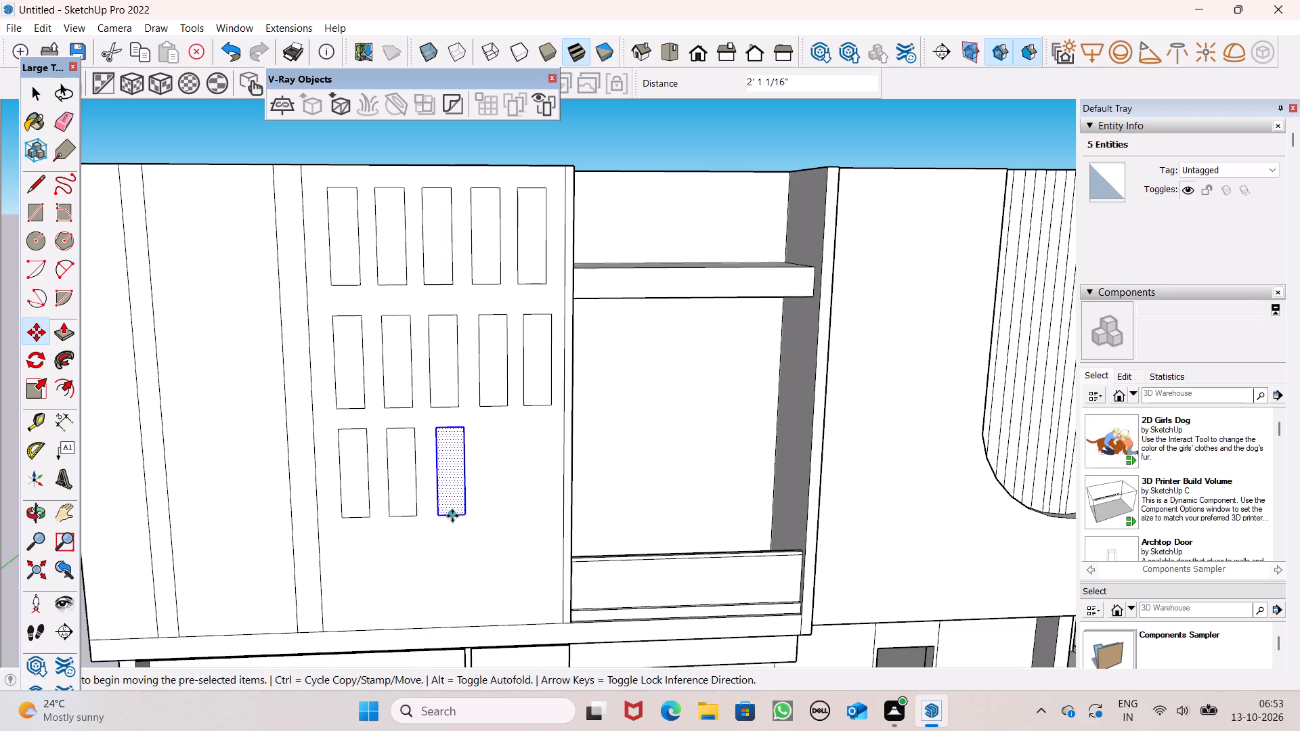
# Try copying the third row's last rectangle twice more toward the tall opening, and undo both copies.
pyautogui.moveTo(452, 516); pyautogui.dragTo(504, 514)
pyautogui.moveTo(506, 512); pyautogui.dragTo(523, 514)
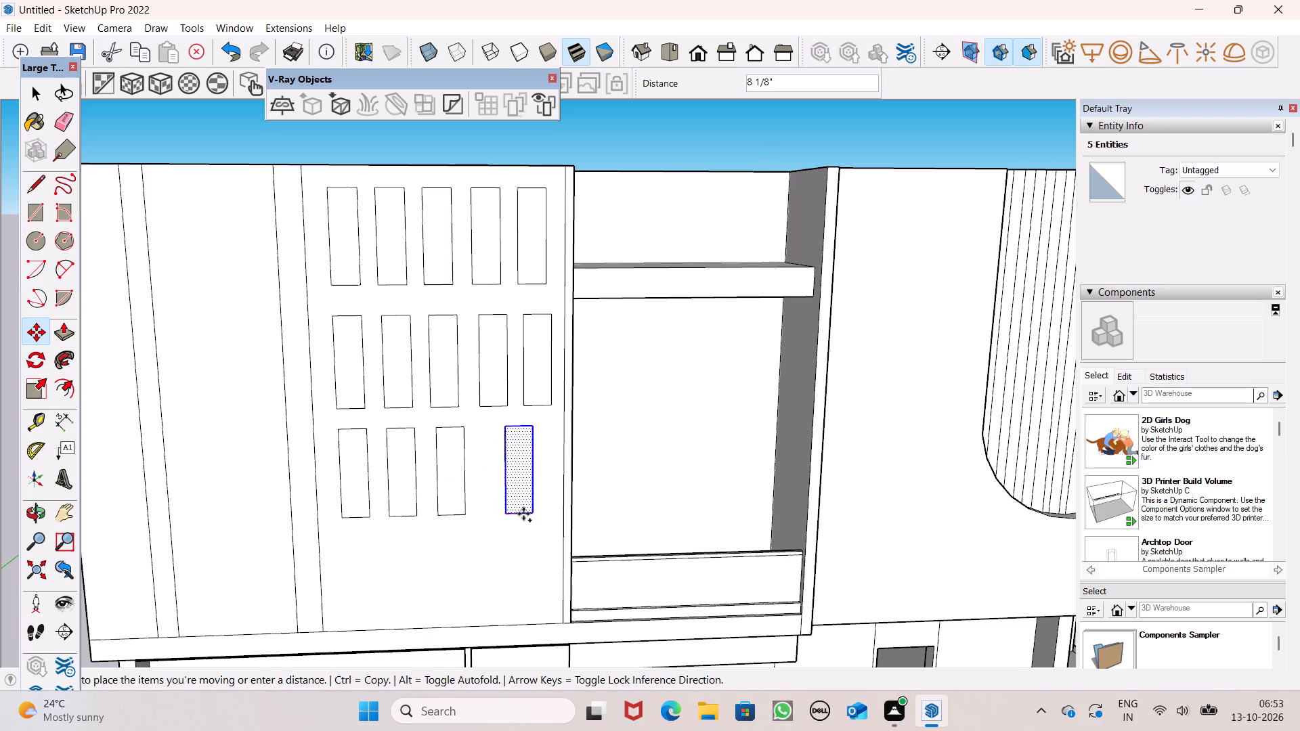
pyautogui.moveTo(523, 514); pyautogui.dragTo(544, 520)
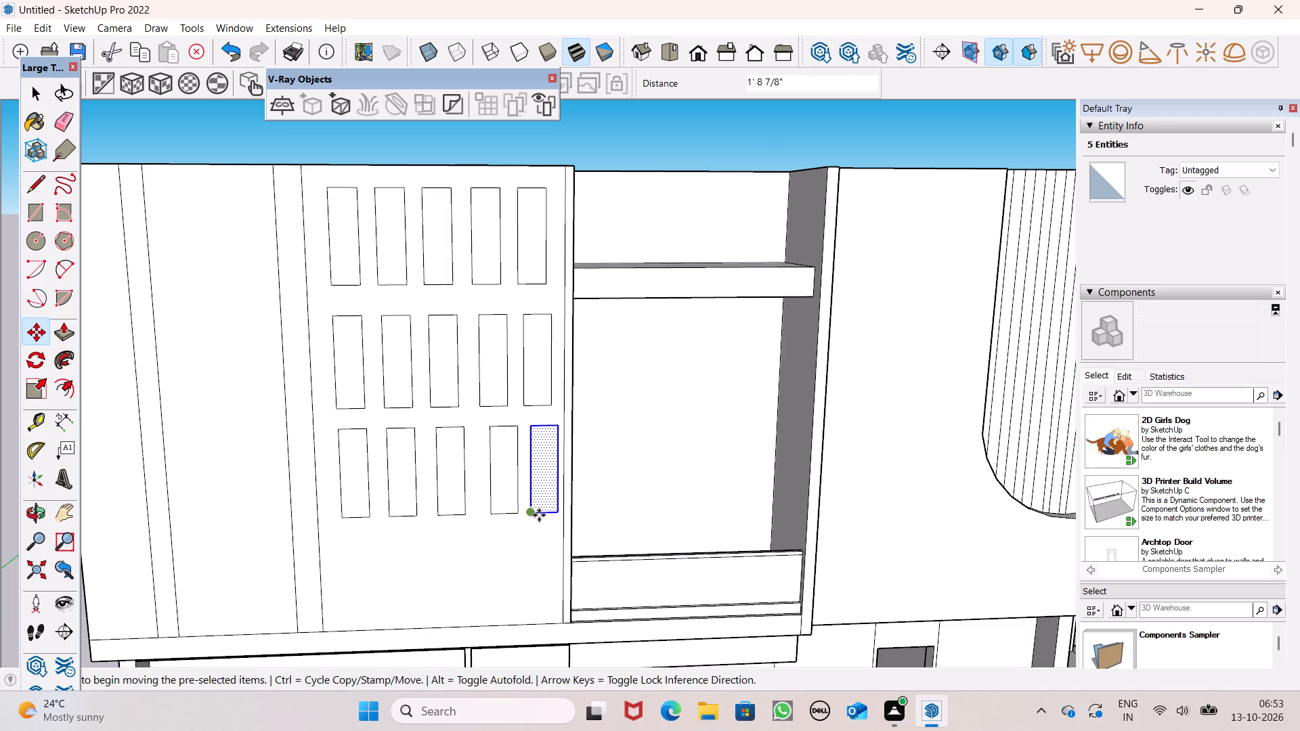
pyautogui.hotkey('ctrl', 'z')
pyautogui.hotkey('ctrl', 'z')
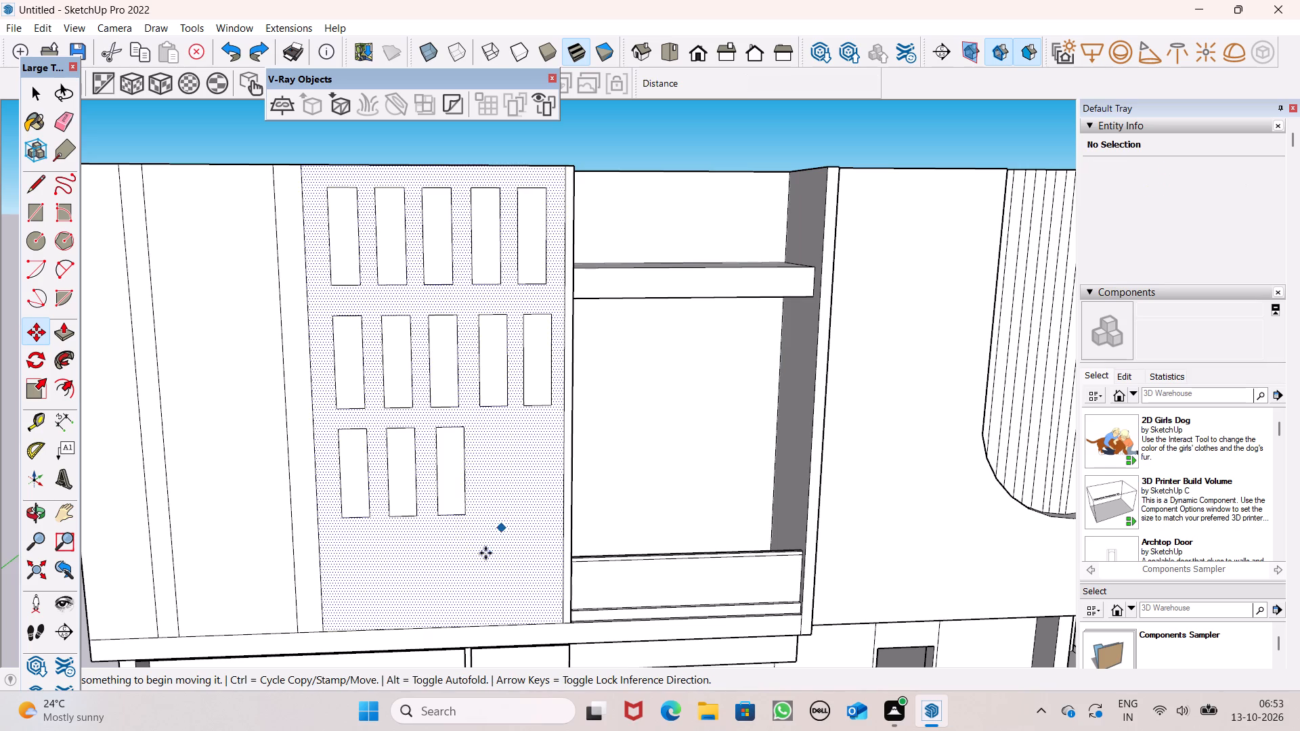
# Move the third row's third rectangle about 2 3/16" toward the second one to even the spacing.
pyautogui.press('space')
pyautogui.scroll(-4, 425, 463)
pyautogui.scroll(3, 466, 470)
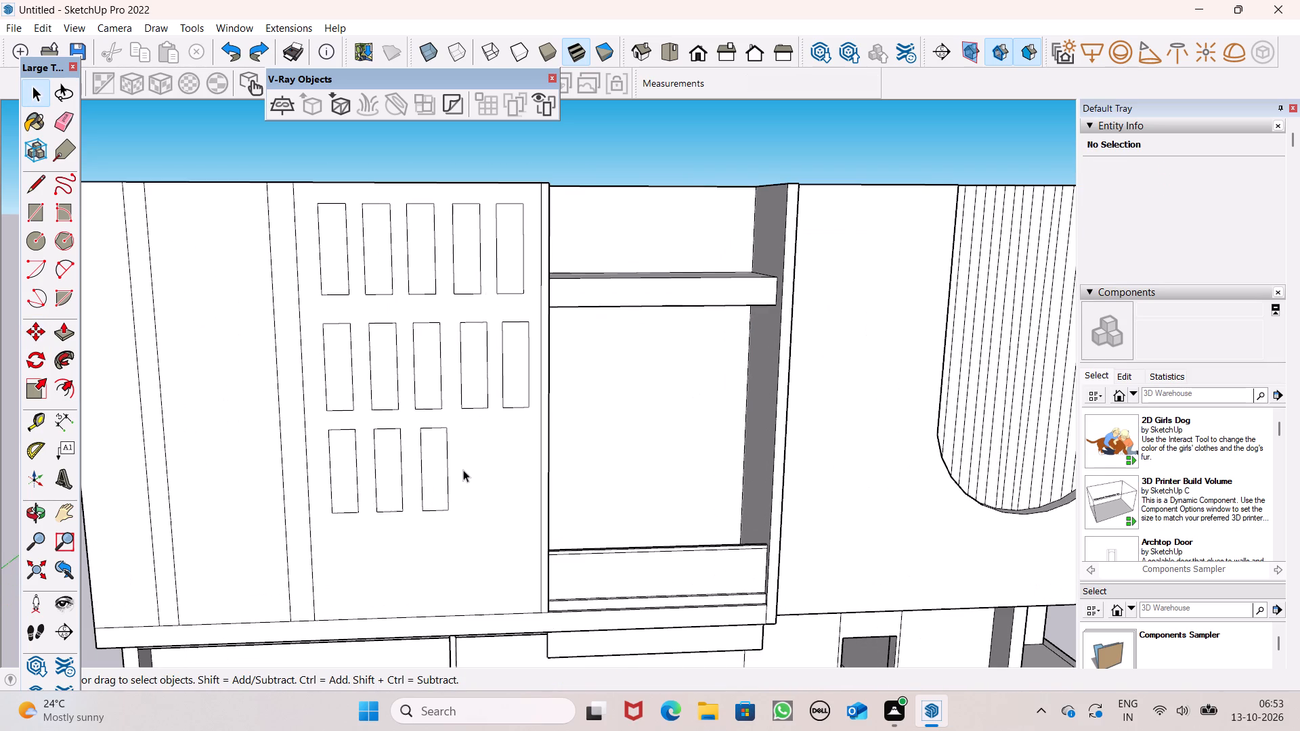
pyautogui.scroll(2, 431, 478)
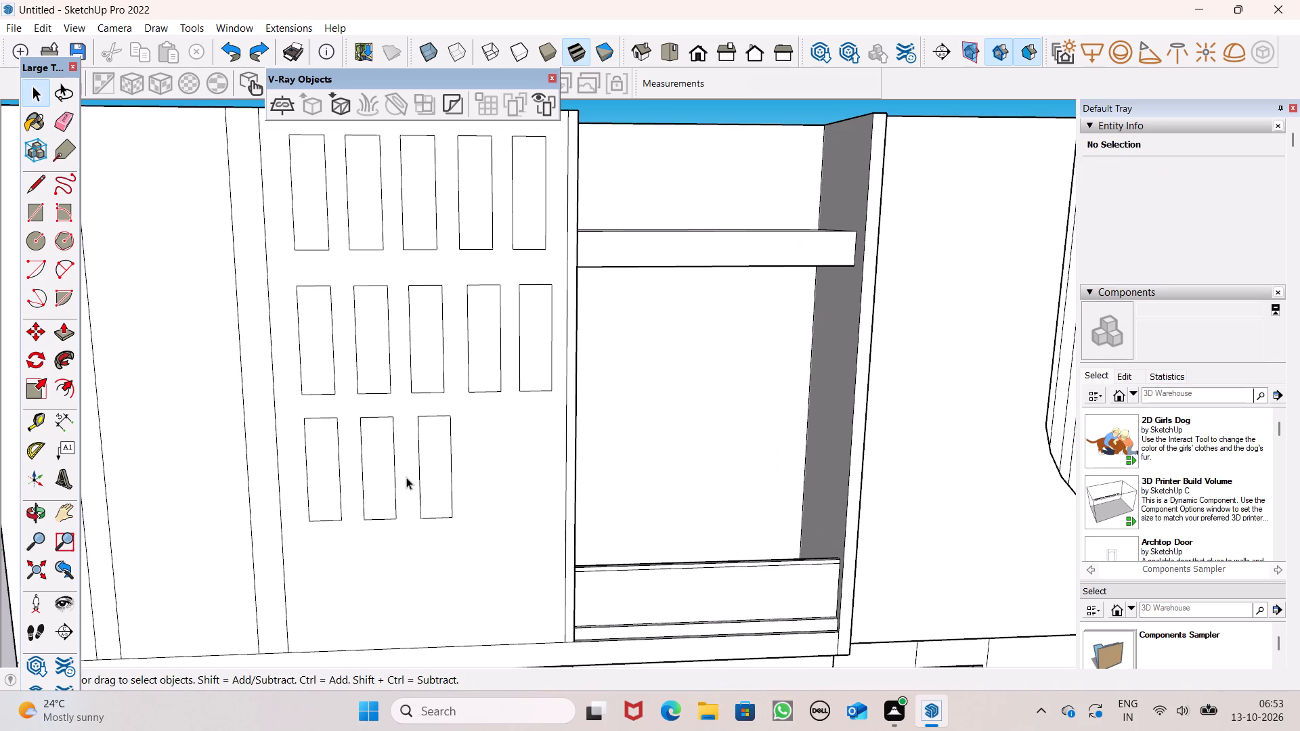
pyautogui.moveTo(431, 492); pyautogui.dragTo(428, 502, button='middle')
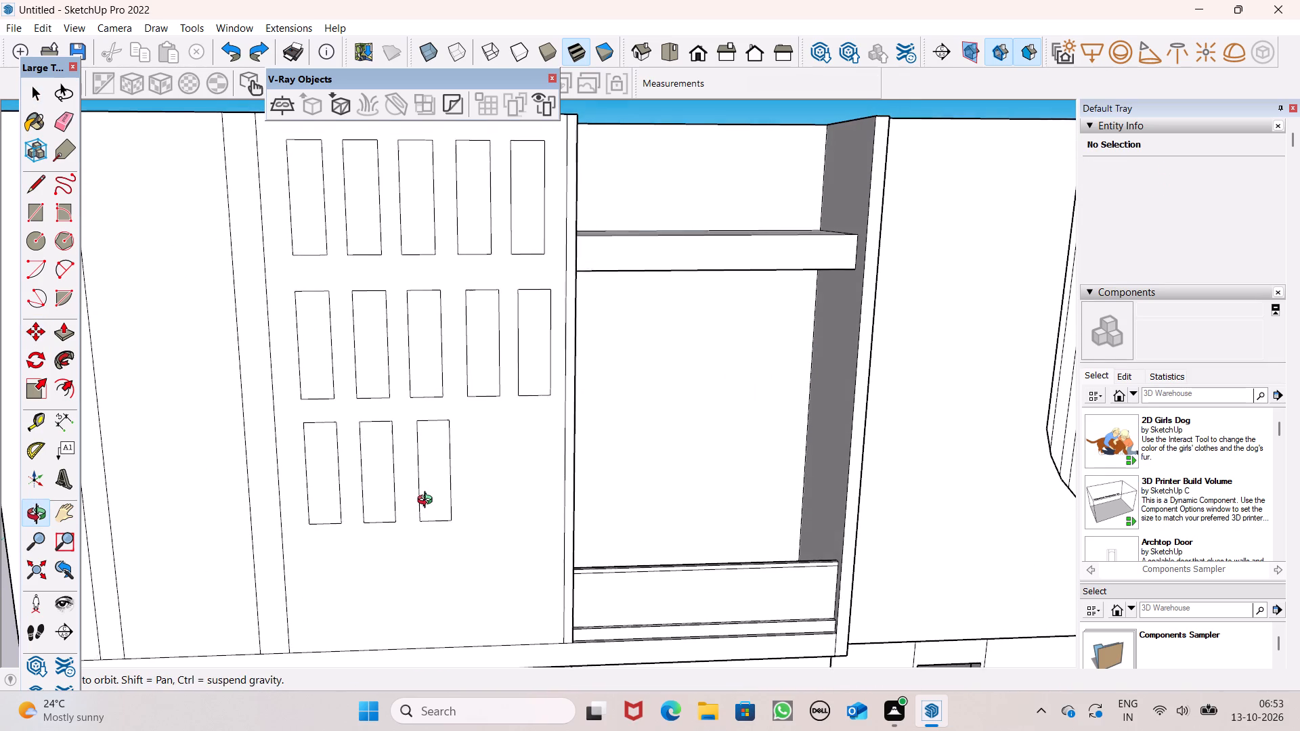
pyautogui.moveTo(428, 502); pyautogui.dragTo(420, 506, button='middle')
pyautogui.scroll(1, 420, 489)
pyautogui.doubleClick(432, 489)
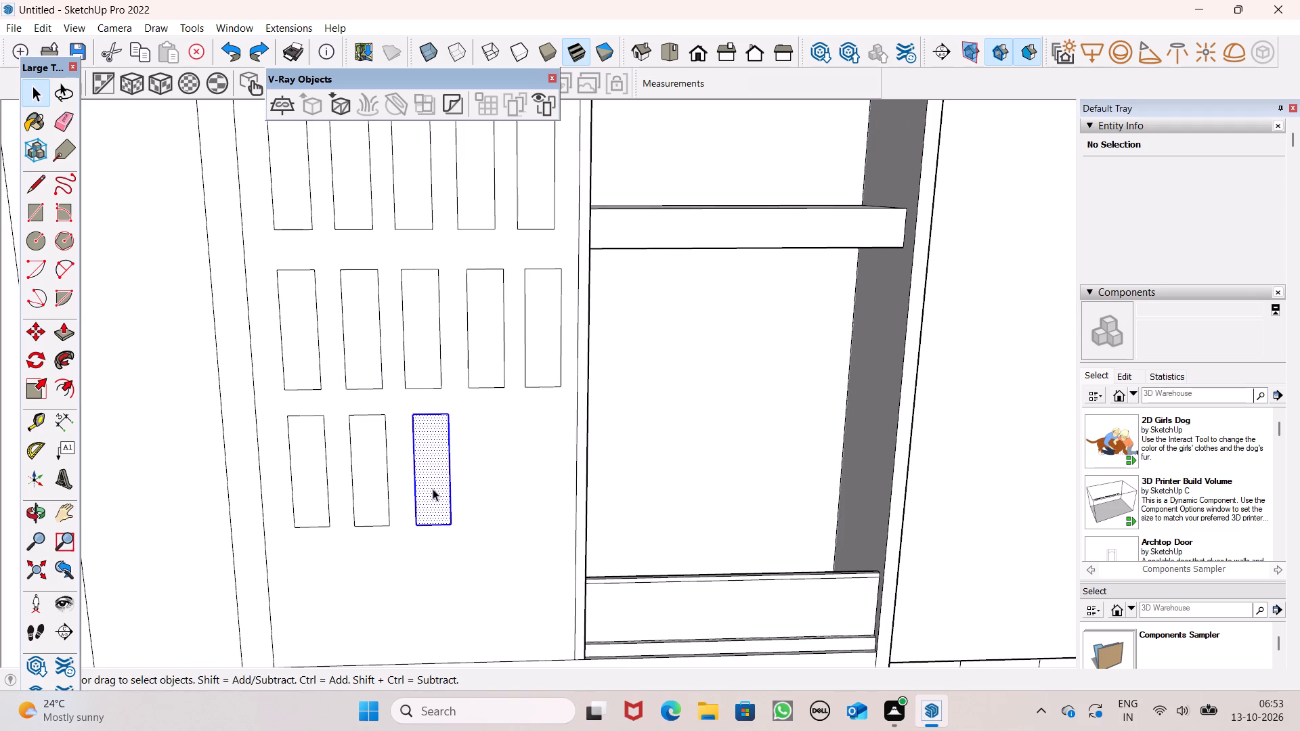
pyautogui.press('m')
pyautogui.press('Return')
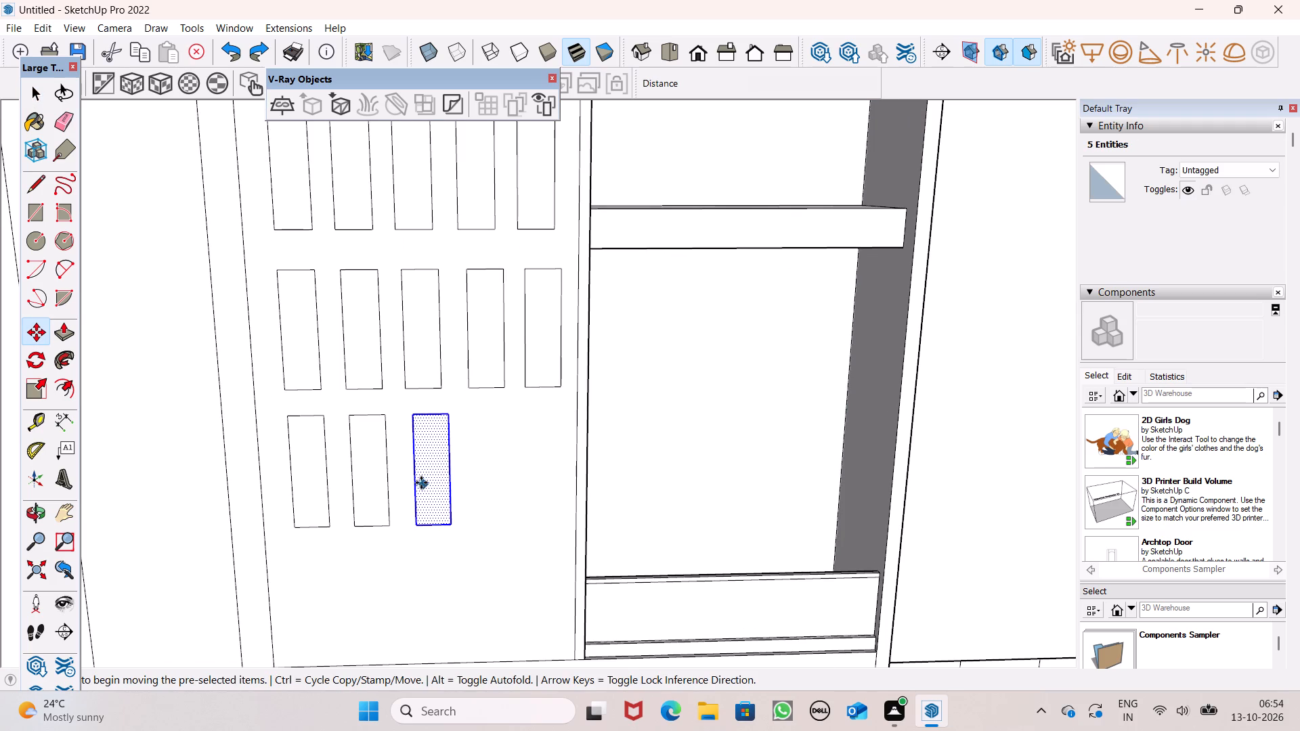
pyautogui.scroll(1, 418, 478)
pyautogui.moveTo(438, 488); pyautogui.dragTo(429, 488)
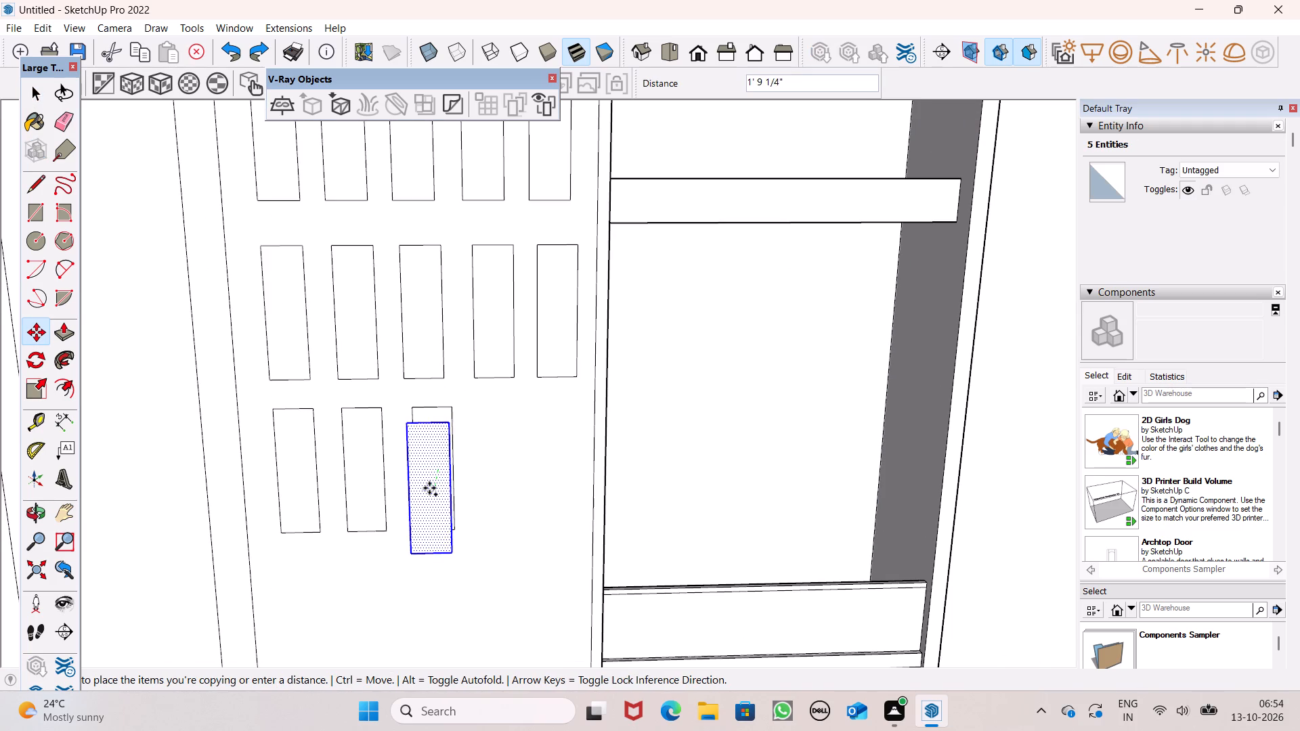
pyautogui.moveTo(429, 488); pyautogui.dragTo(422, 477)
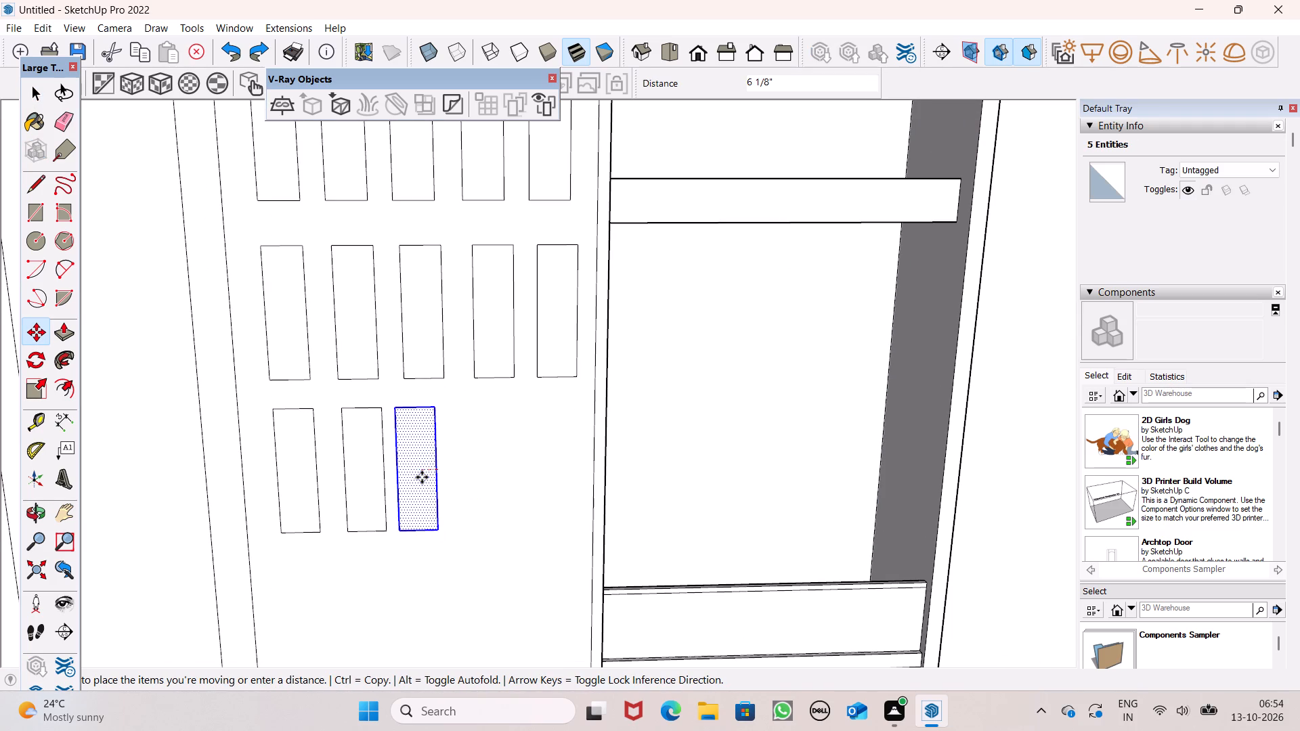
pyautogui.moveTo(422, 477); pyautogui.dragTo(431, 474)
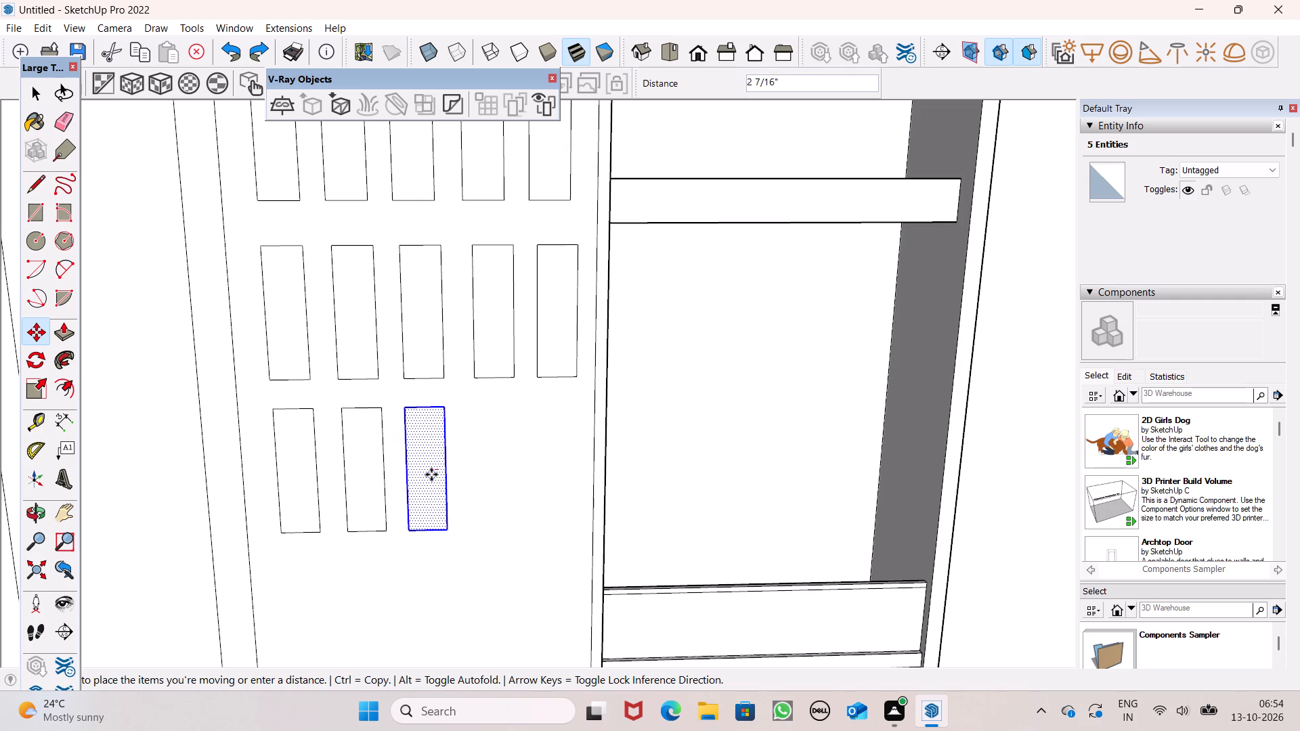
pyautogui.moveTo(431, 474); pyautogui.dragTo(432, 474)
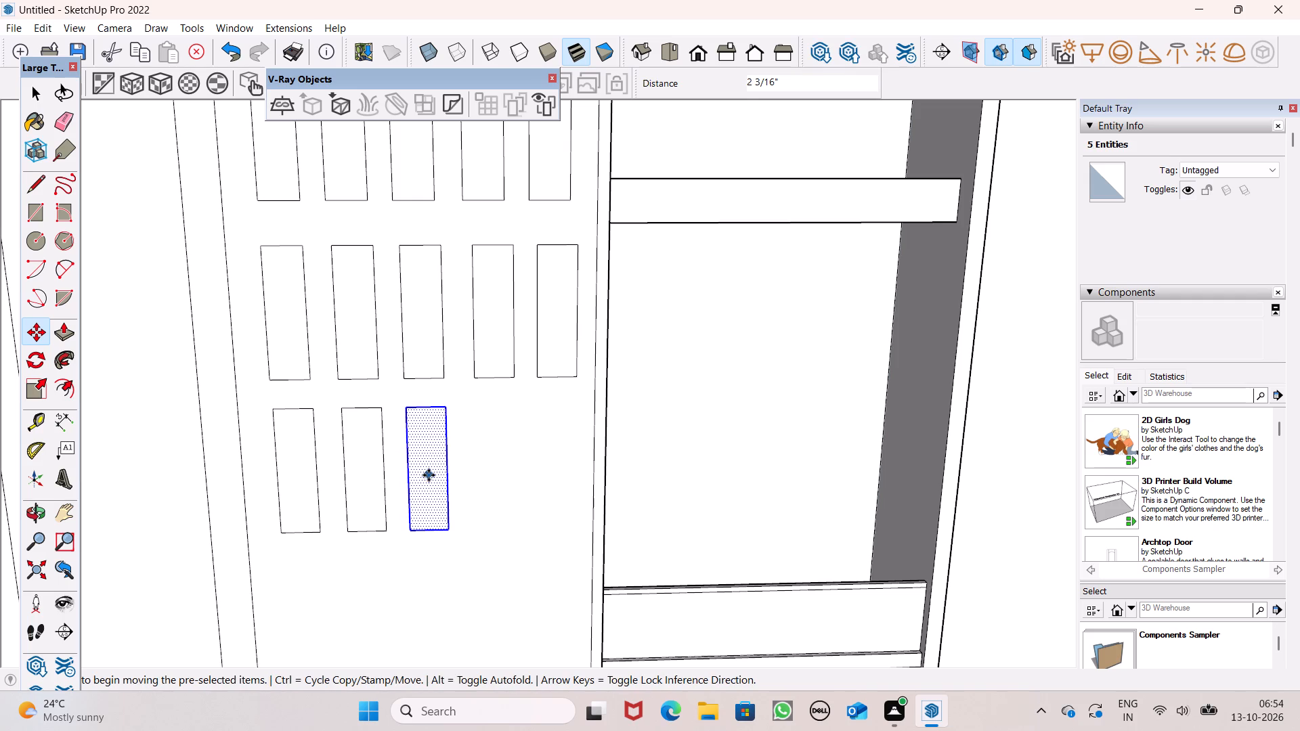
# Copy the third row's third rectangle twice toward the tall opening, spaced about 2' apart, to complete five rectangles.
pyautogui.moveTo(429, 474); pyautogui.dragTo(493, 471)
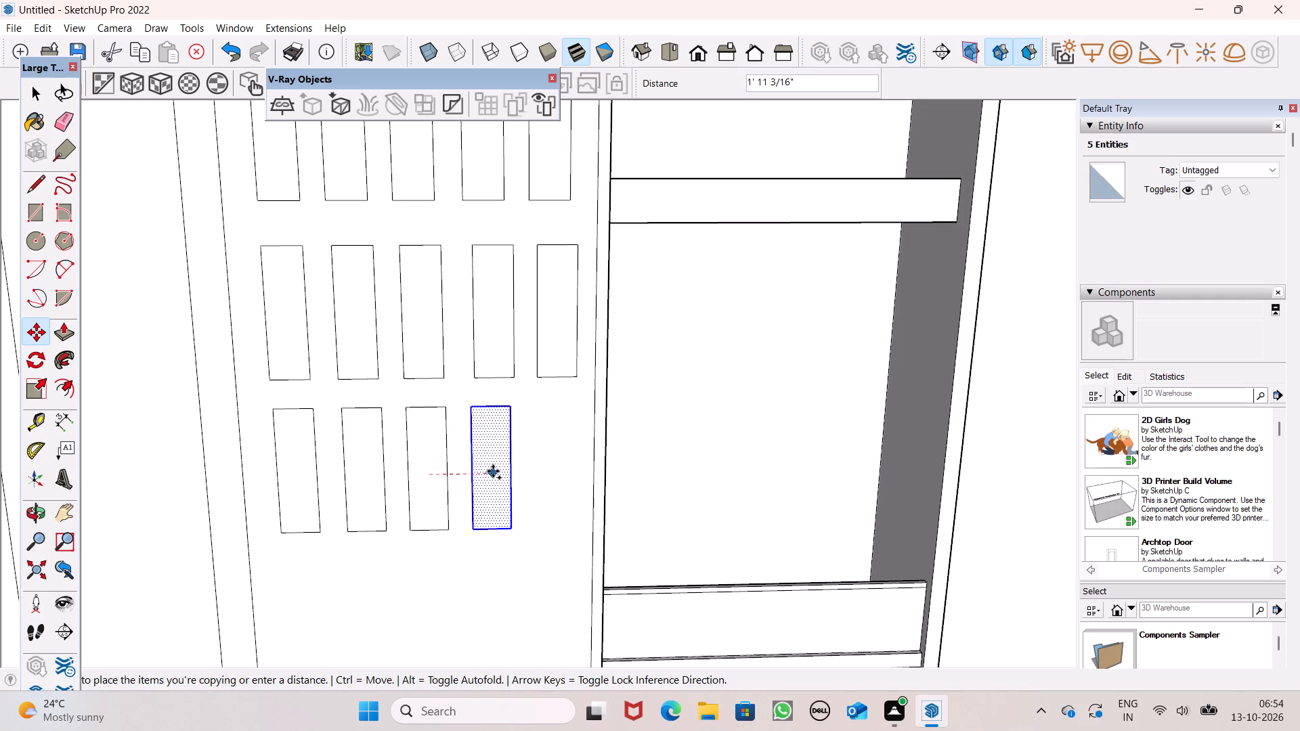
pyautogui.moveTo(493, 471); pyautogui.dragTo(501, 470)
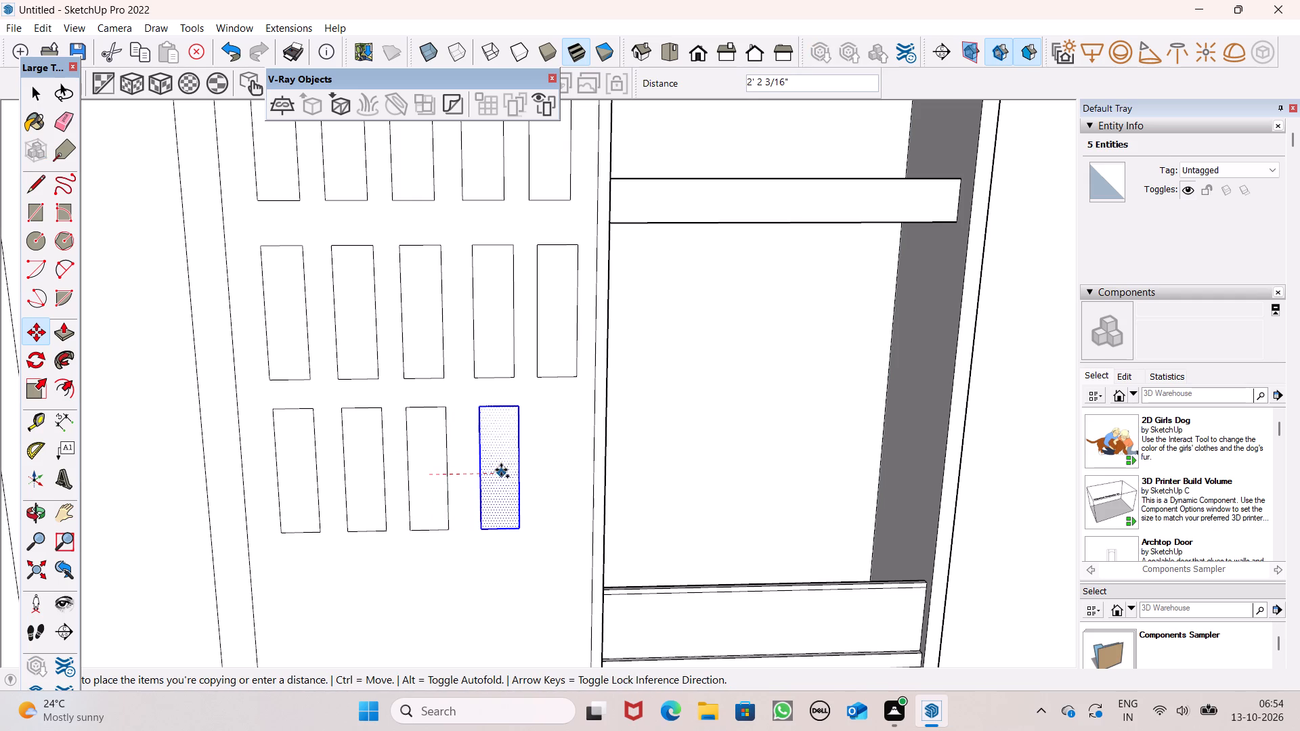
pyautogui.moveTo(501, 470); pyautogui.dragTo(497, 470)
pyautogui.moveTo(496, 474); pyautogui.dragTo(515, 479)
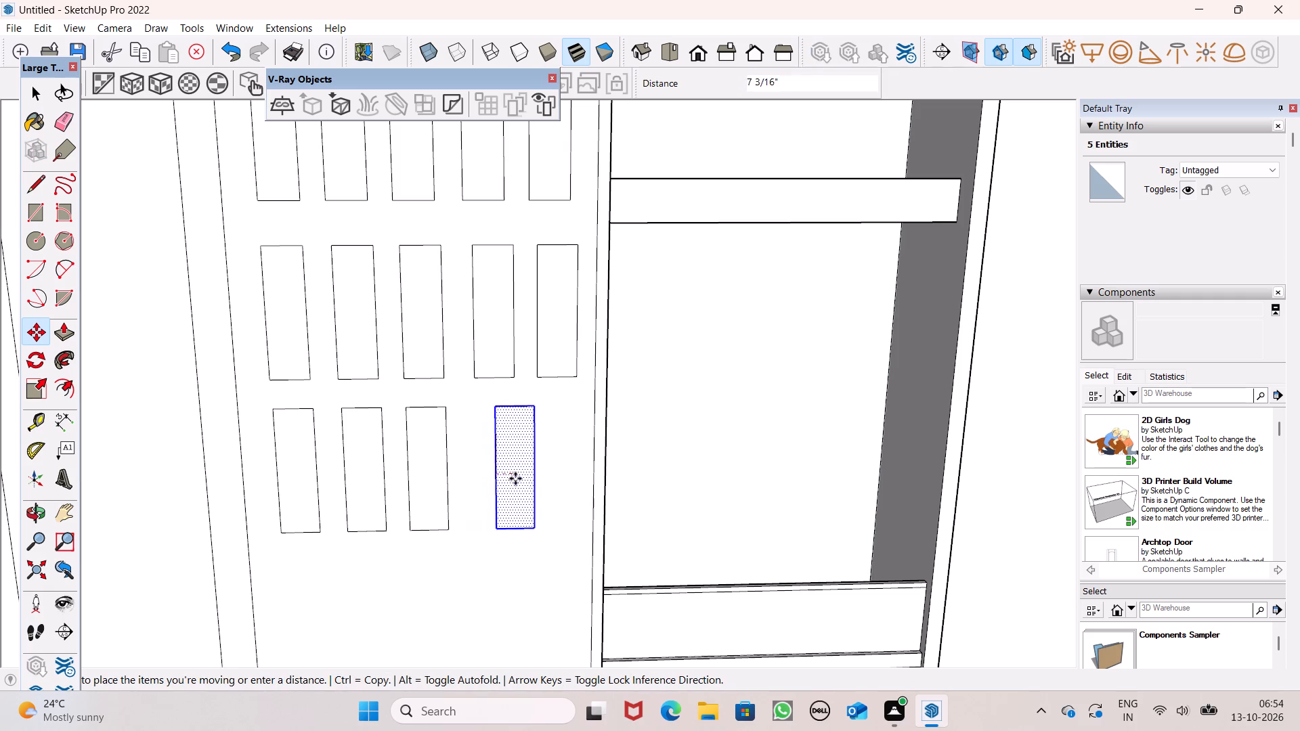
pyautogui.moveTo(515, 479); pyautogui.dragTo(557, 483)
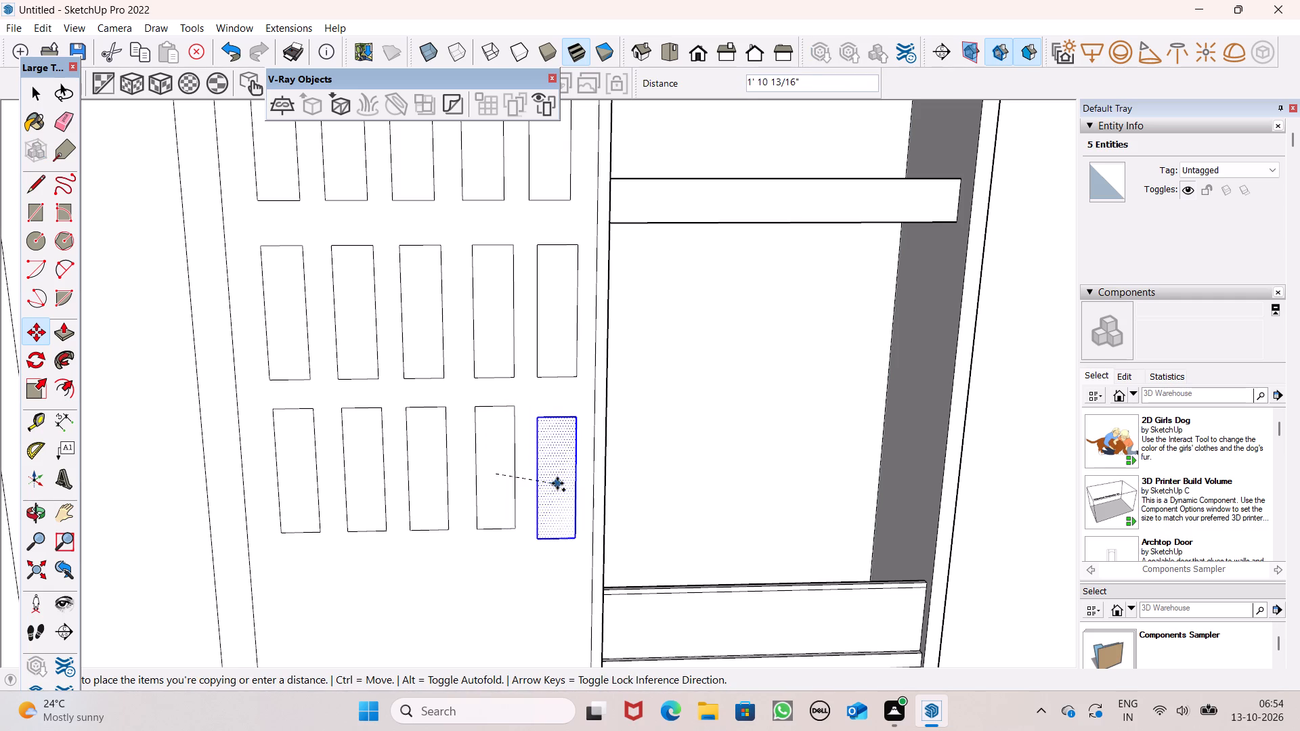
pyautogui.moveTo(557, 483); pyautogui.dragTo(557, 479)
# Copy the third row's last rectangle about 9' 3" diagonally down beneath the row's first rectangle to start a fourth row.
pyautogui.scroll(-3, 563, 405)
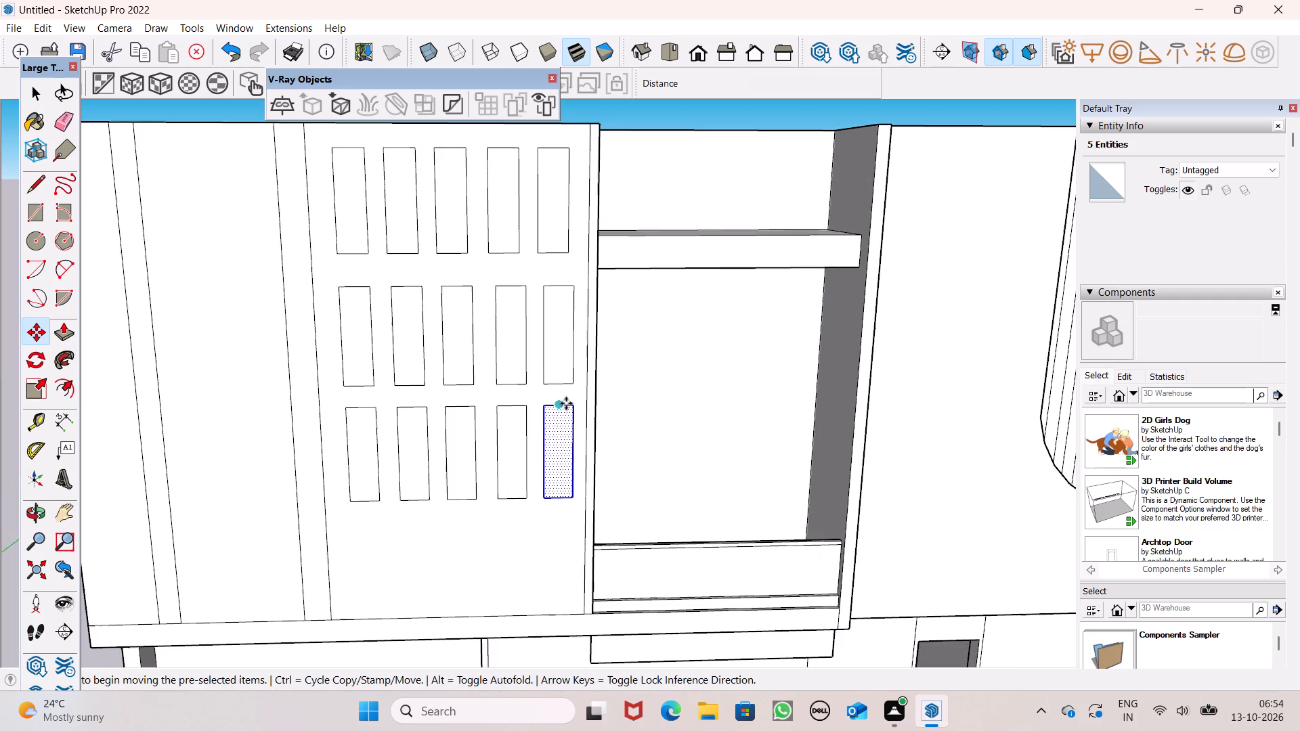
pyautogui.scroll(-4, 568, 408)
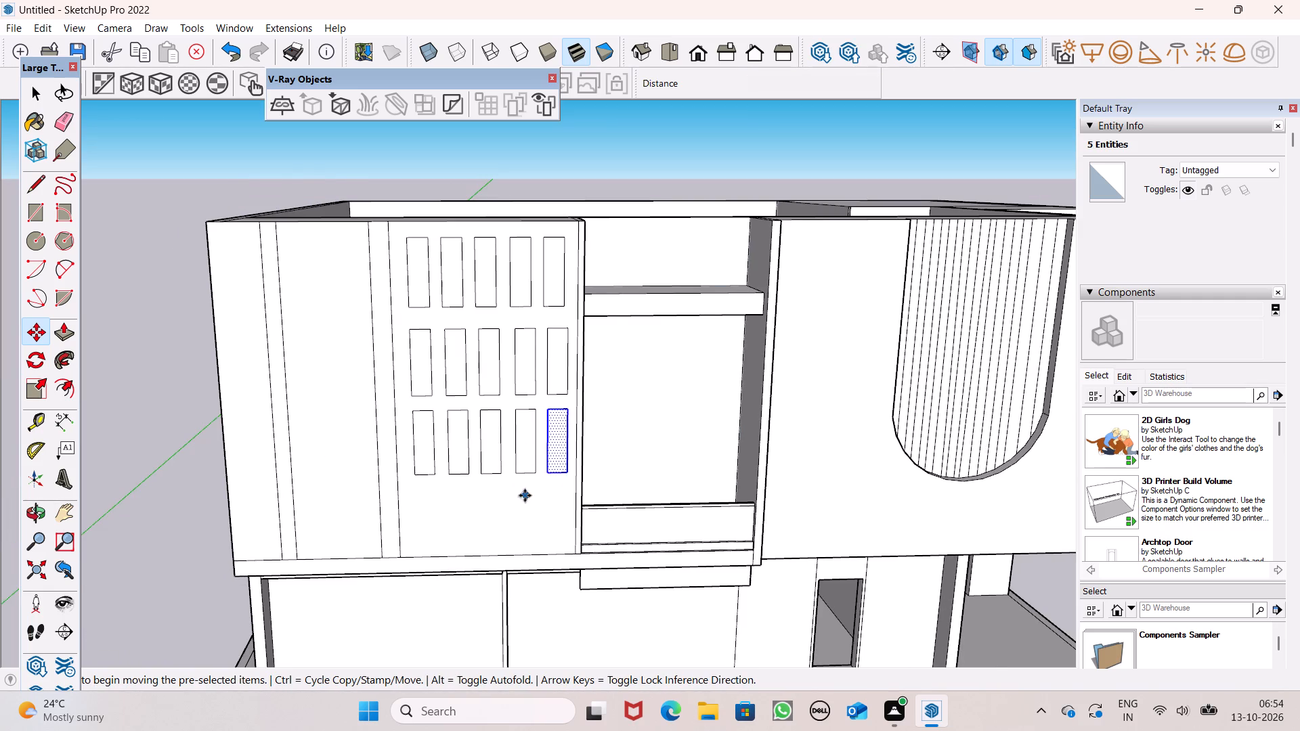
pyautogui.scroll(2, 522, 495)
pyautogui.moveTo(565, 455); pyautogui.dragTo(457, 504)
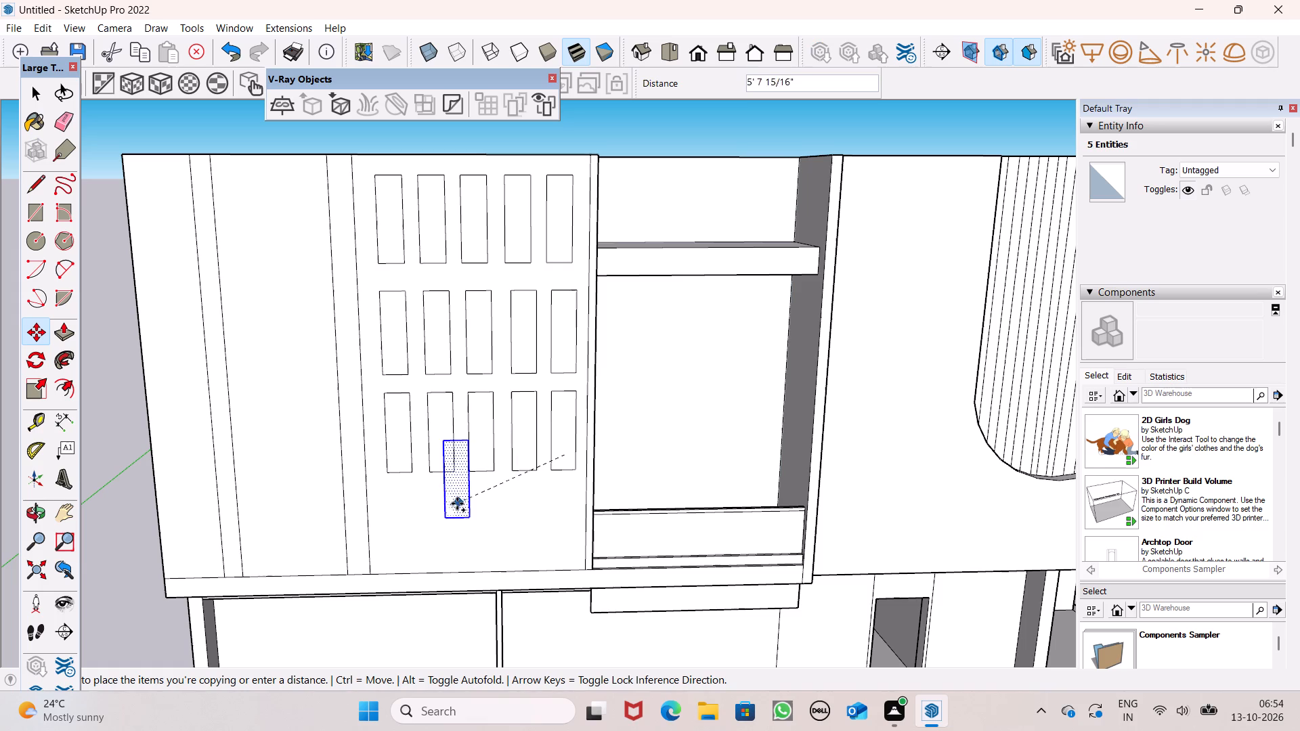
pyautogui.moveTo(457, 504); pyautogui.dragTo(403, 550)
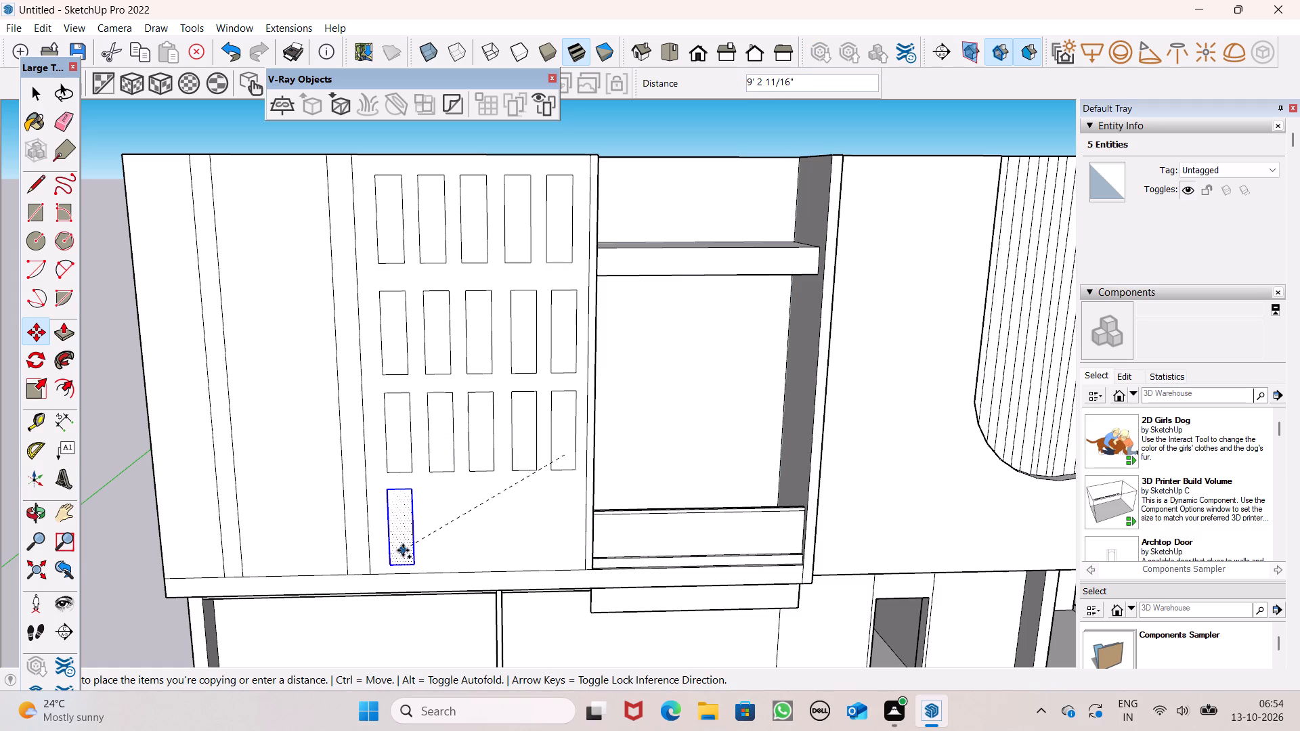
pyautogui.moveTo(403, 550); pyautogui.dragTo(403, 552)
# Copy the fourth row's first rectangle four times toward the tall opening, spaced about 2' apart, to complete five rectangles.
pyautogui.moveTo(403, 552); pyautogui.dragTo(421, 560)
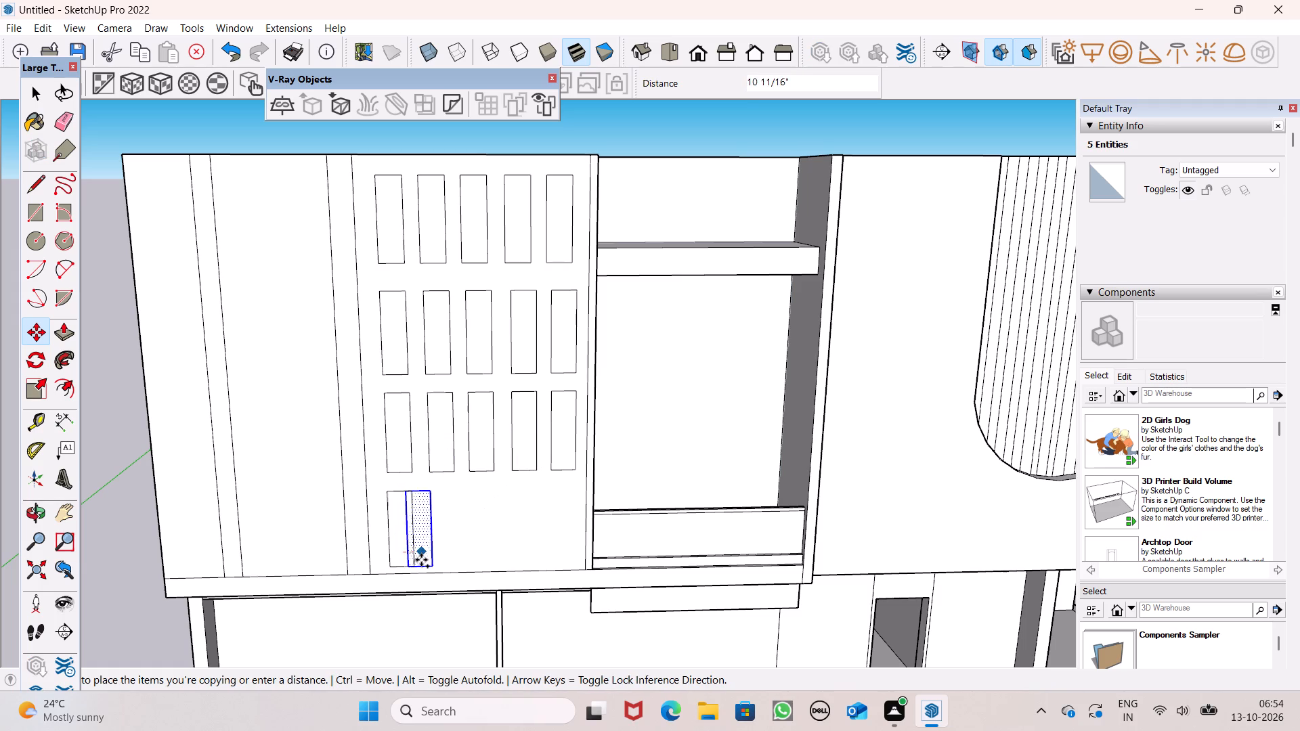
pyautogui.moveTo(421, 560); pyautogui.dragTo(446, 557)
pyautogui.keyDown('ctrl'); pyautogui.moveTo(448, 557); pyautogui.dragTo(477, 560); pyautogui.keyUp('ctrl')
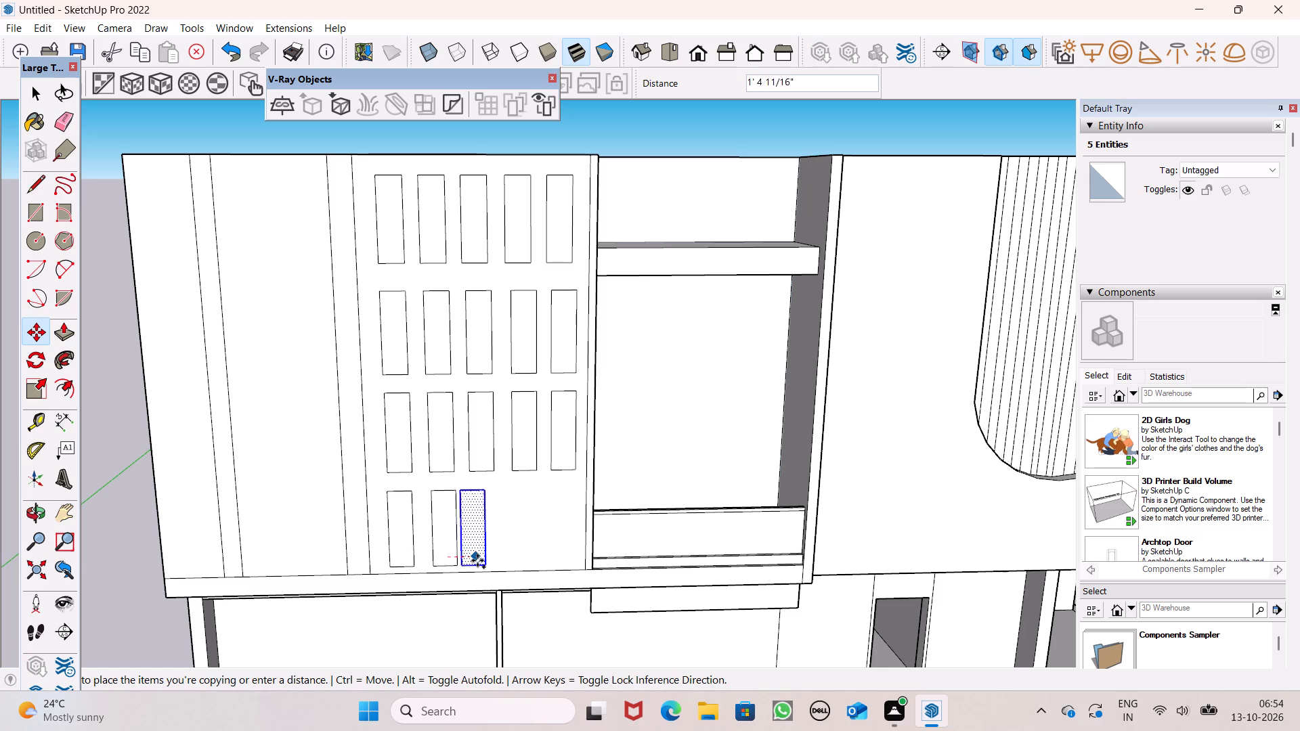
pyautogui.keyDown('ctrl'); pyautogui.moveTo(477, 560); pyautogui.dragTo(488, 558); pyautogui.keyUp('ctrl')
pyautogui.moveTo(488, 556); pyautogui.dragTo(527, 557)
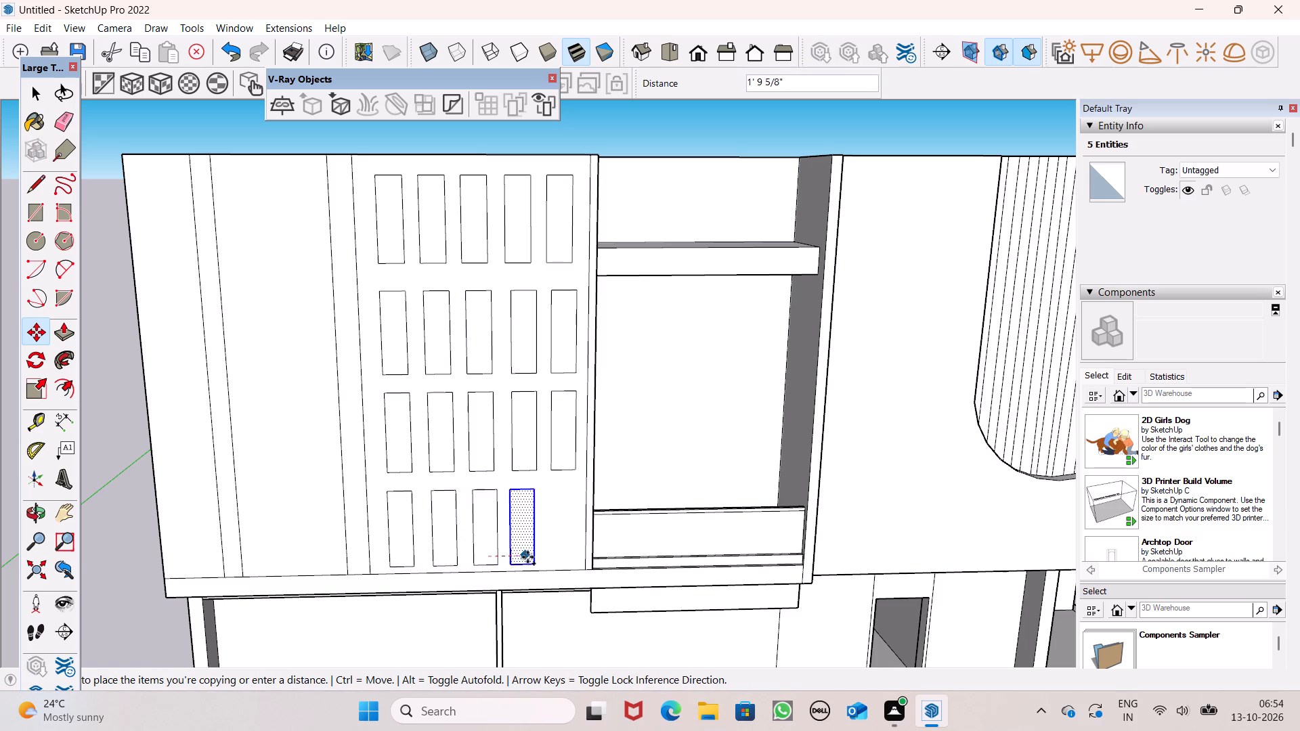
pyautogui.moveTo(527, 557); pyautogui.dragTo(529, 558)
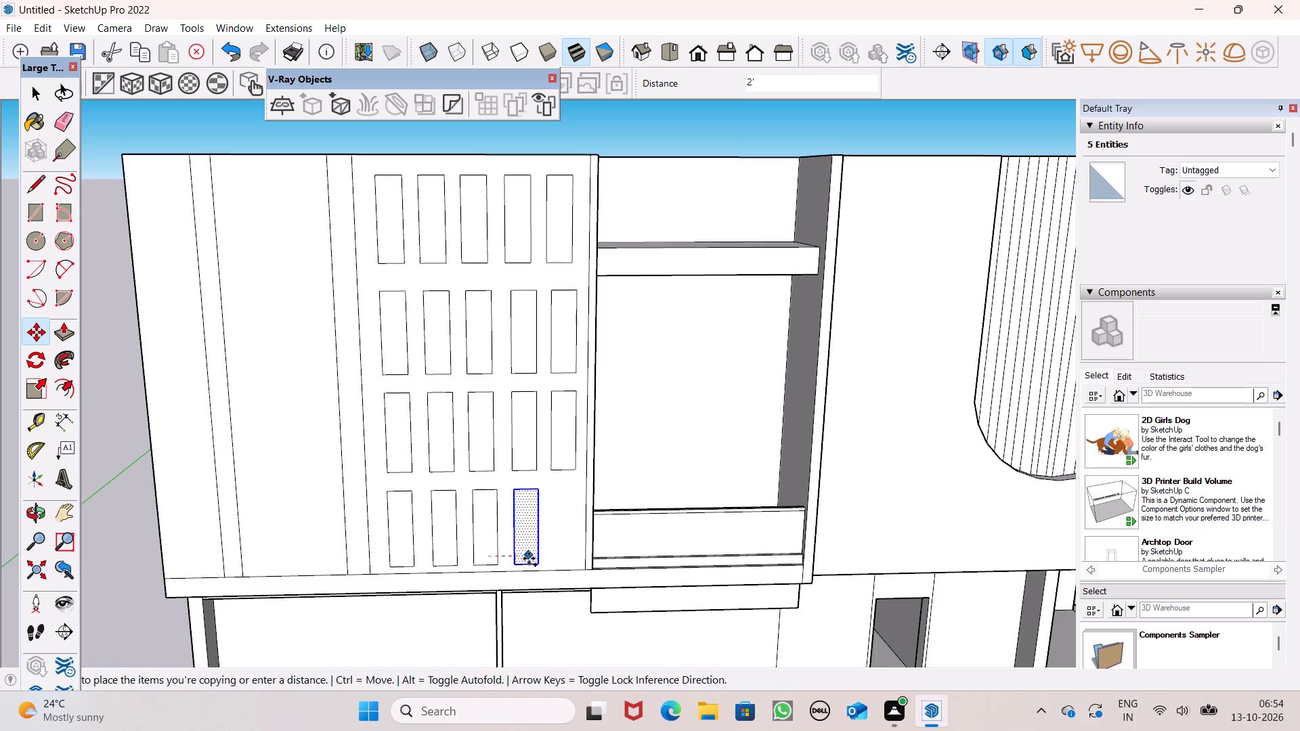
pyautogui.moveTo(529, 558); pyautogui.dragTo(529, 560)
pyautogui.moveTo(529, 560); pyautogui.dragTo(574, 560)
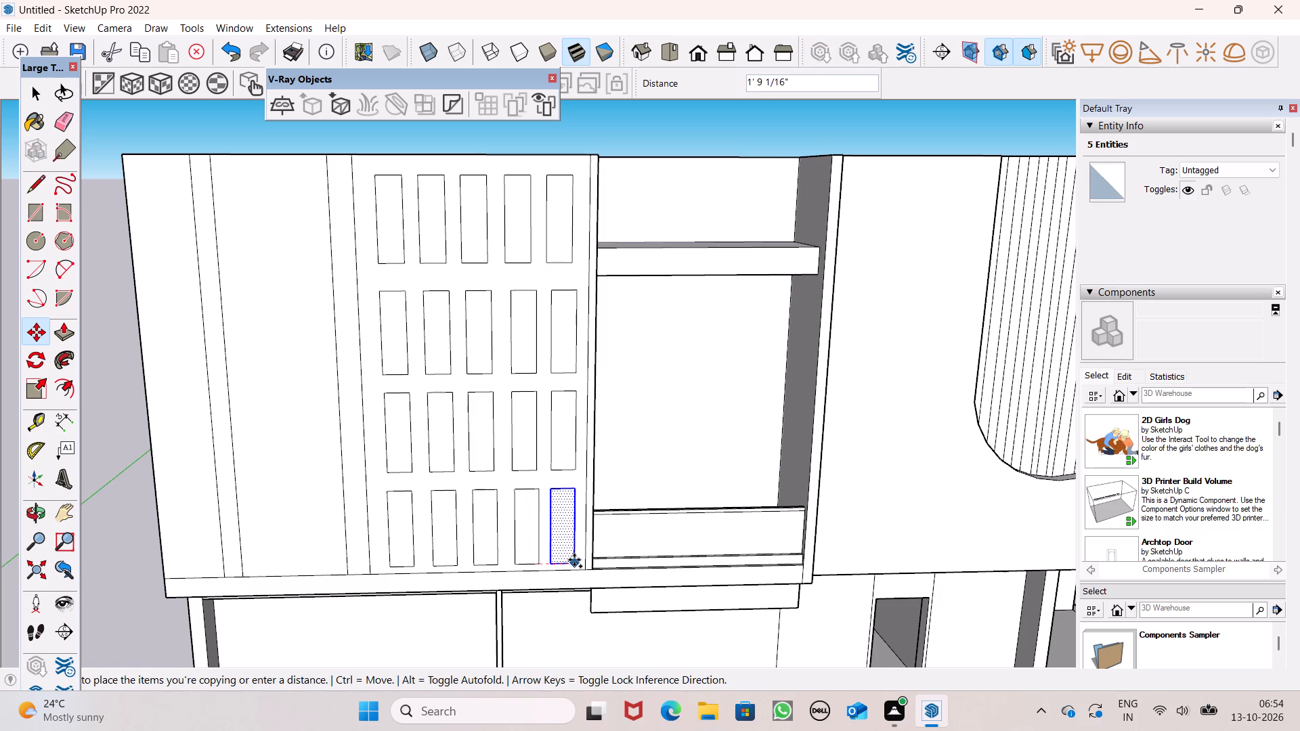
pyautogui.moveTo(574, 560); pyautogui.dragTo(576, 560)
pyautogui.press('space')
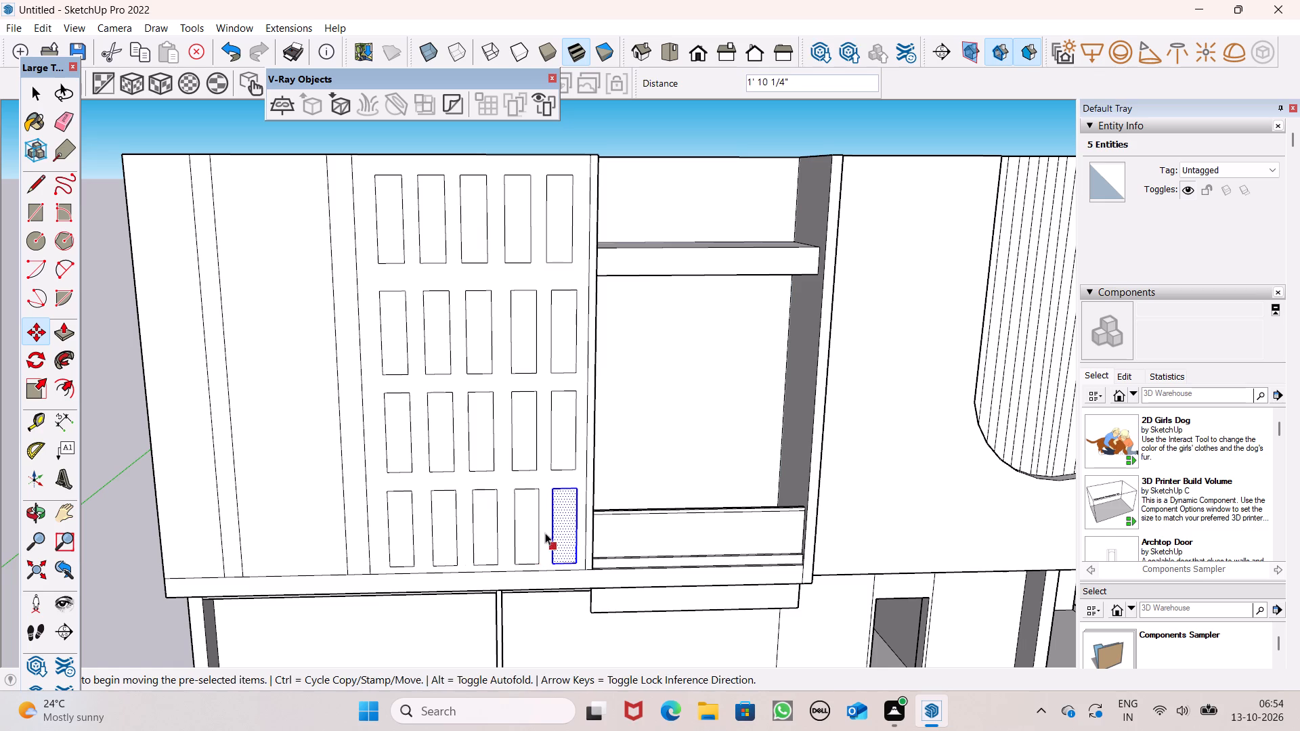
pyautogui.scroll(-6, 471, 404)
pyautogui.press('space')
pyautogui.click(258, 363)
# Push the five rectangles of the grid's top row 4" into the wall to form recesses.
pyautogui.scroll(1, 486, 351)
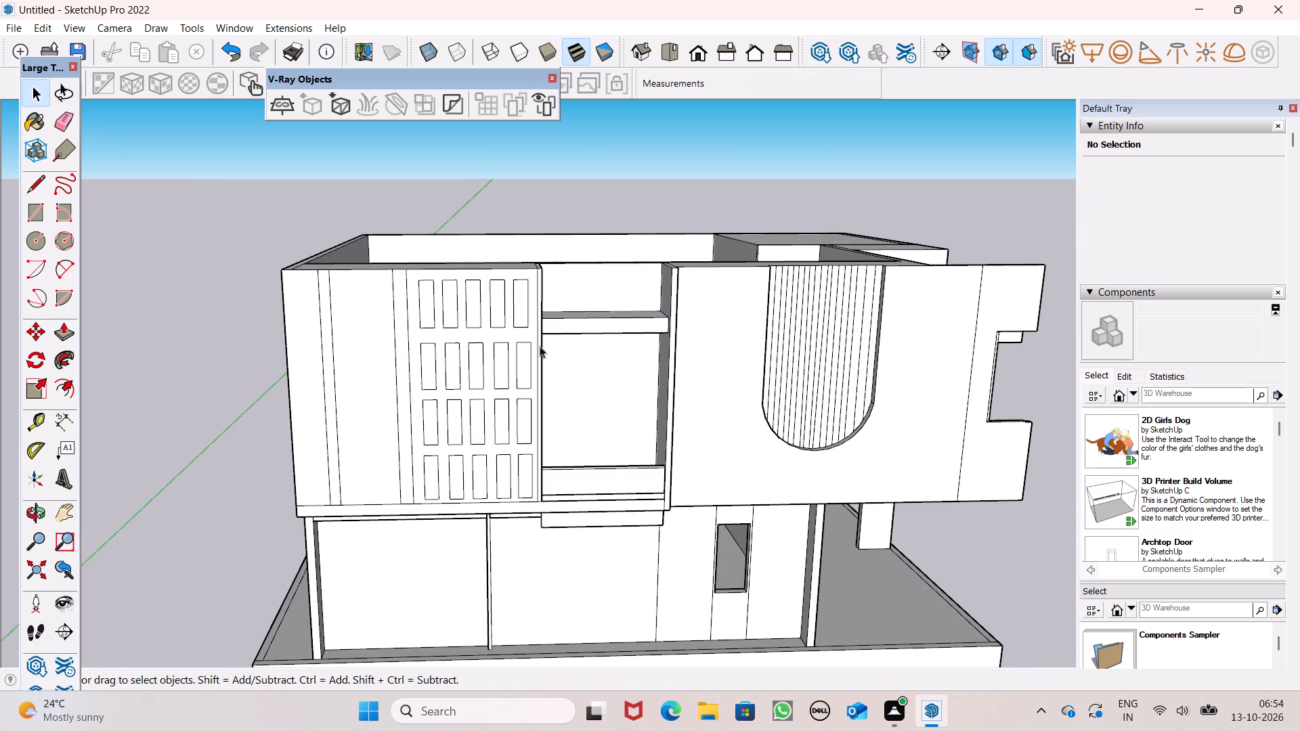
pyautogui.scroll(4, 540, 346)
pyautogui.scroll(-2, 435, 282)
pyautogui.moveTo(410, 251); pyautogui.dragTo(414, 259, button='middle')
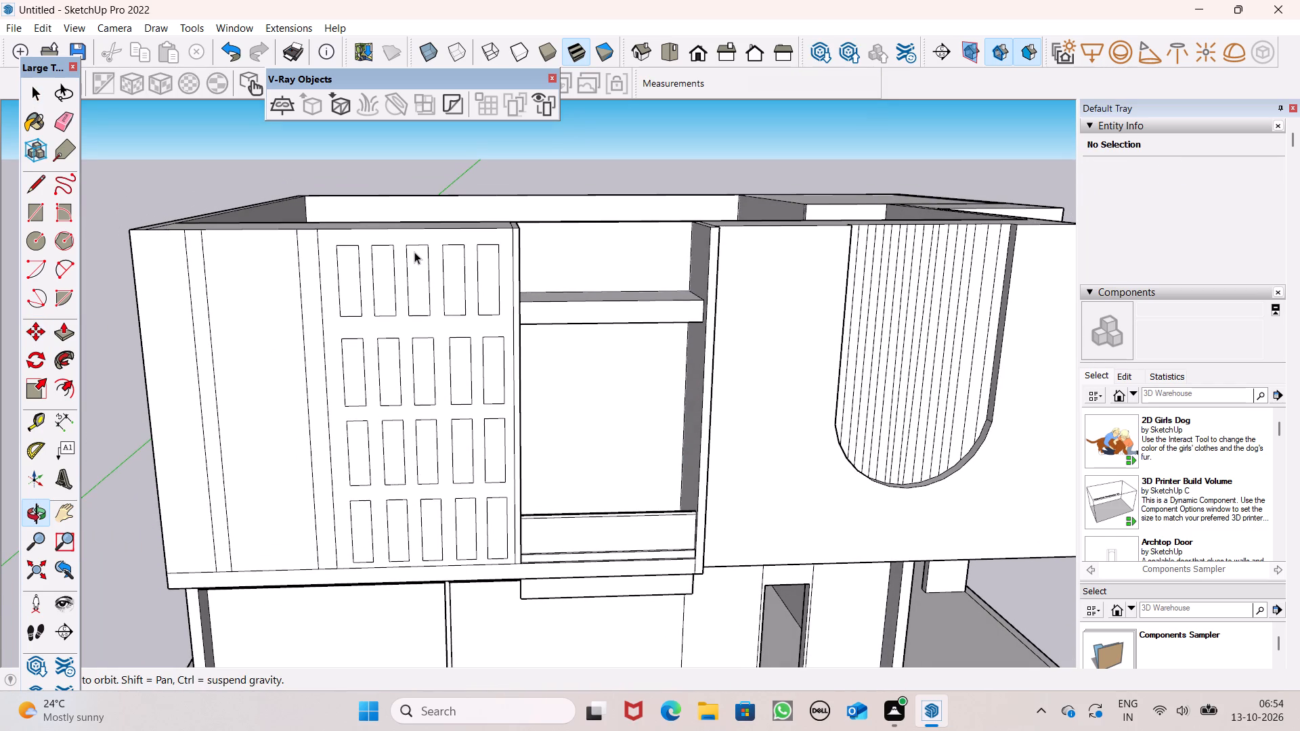
pyautogui.click(68, 336)
pyautogui.moveTo(353, 296); pyautogui.dragTo(363, 368, button='middle')
pyautogui.scroll(7, 363, 369)
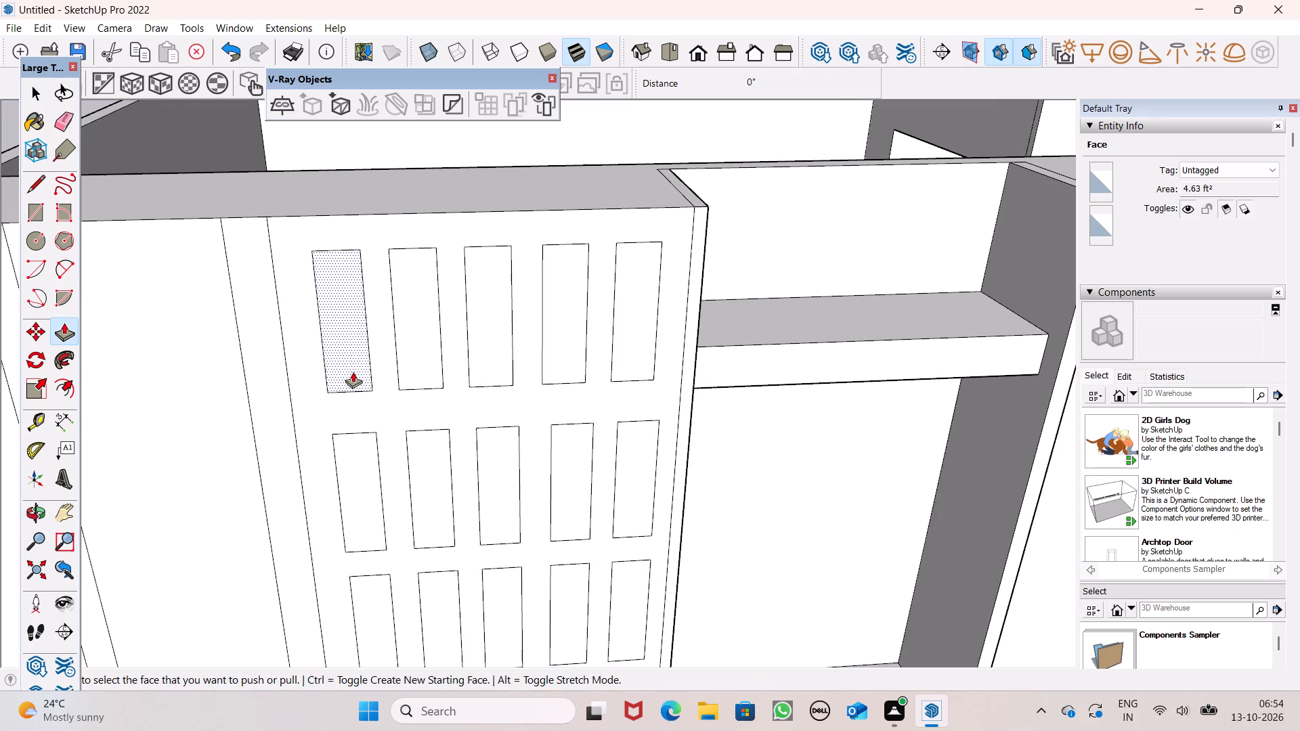
pyautogui.click(349, 372)
pyautogui.moveTo(417, 370); pyautogui.dragTo(360, 353)
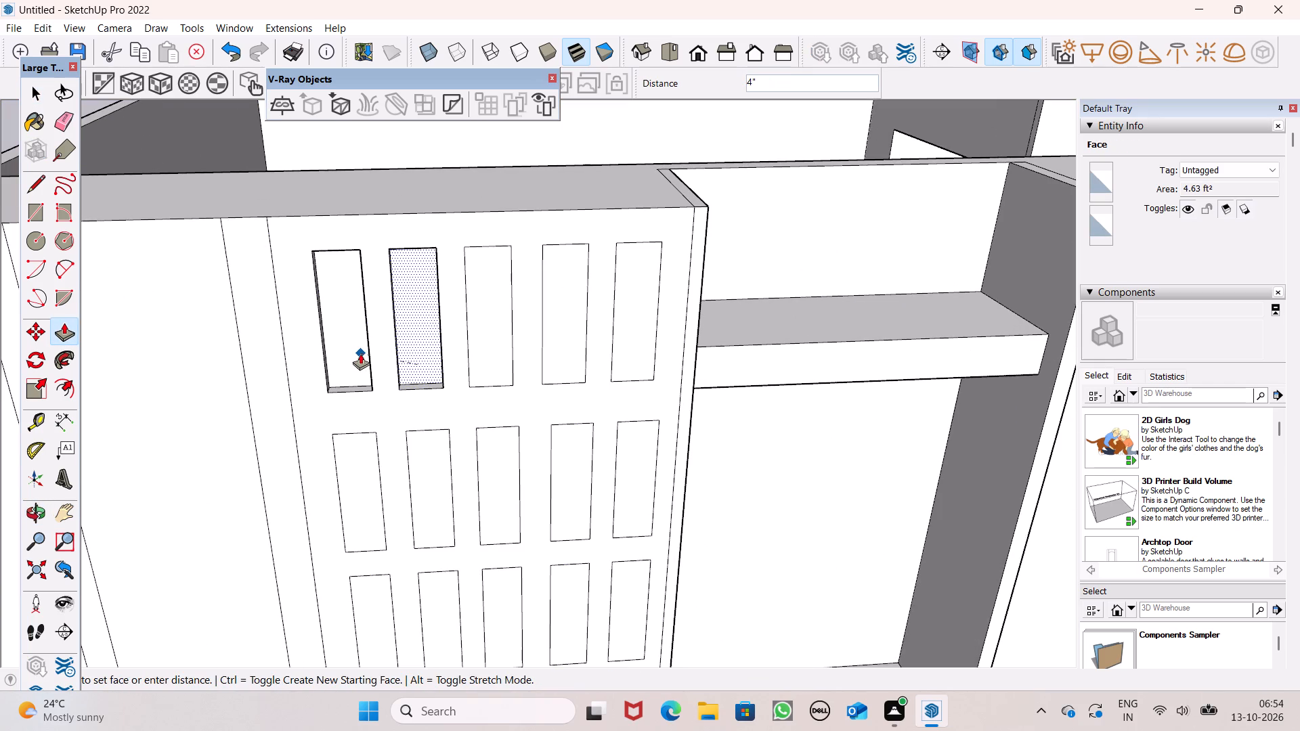
pyautogui.moveTo(360, 353); pyautogui.dragTo(360, 353)
pyautogui.moveTo(478, 375); pyautogui.dragTo(439, 352)
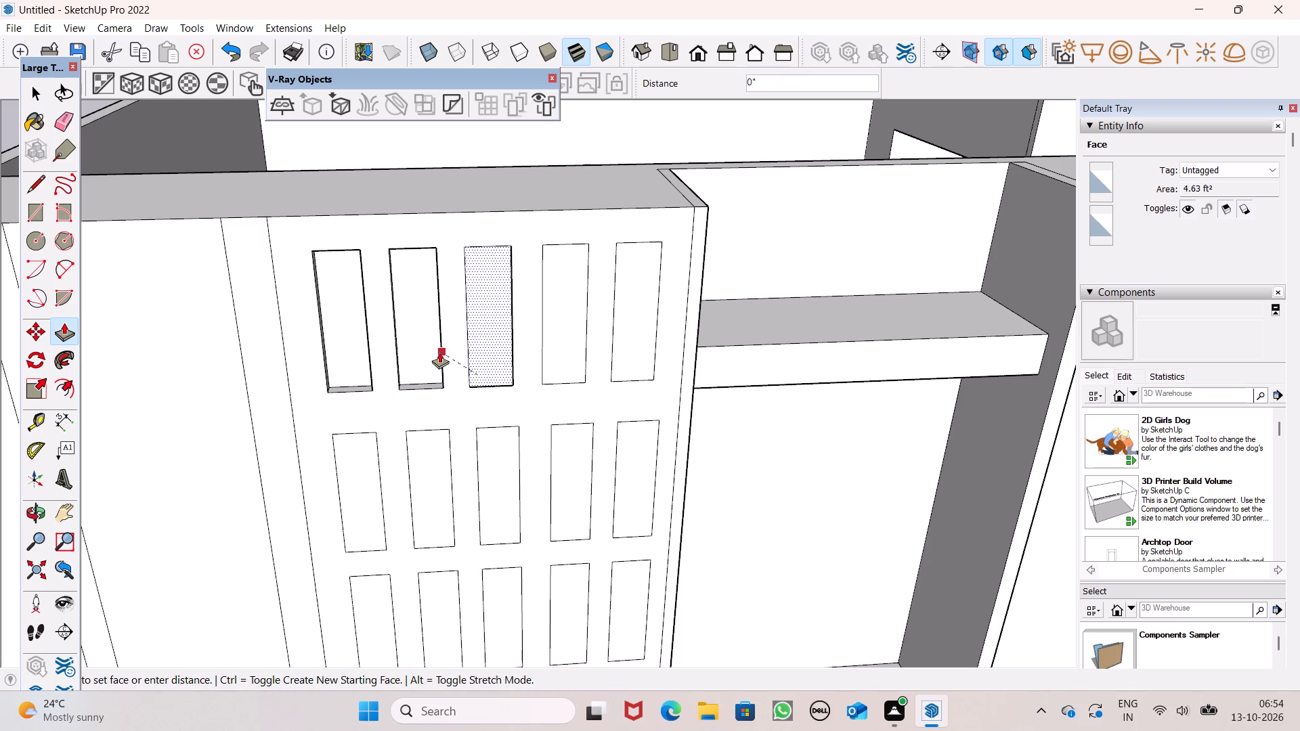
pyautogui.moveTo(439, 352); pyautogui.dragTo(435, 351)
pyautogui.moveTo(559, 363); pyautogui.dragTo(521, 349)
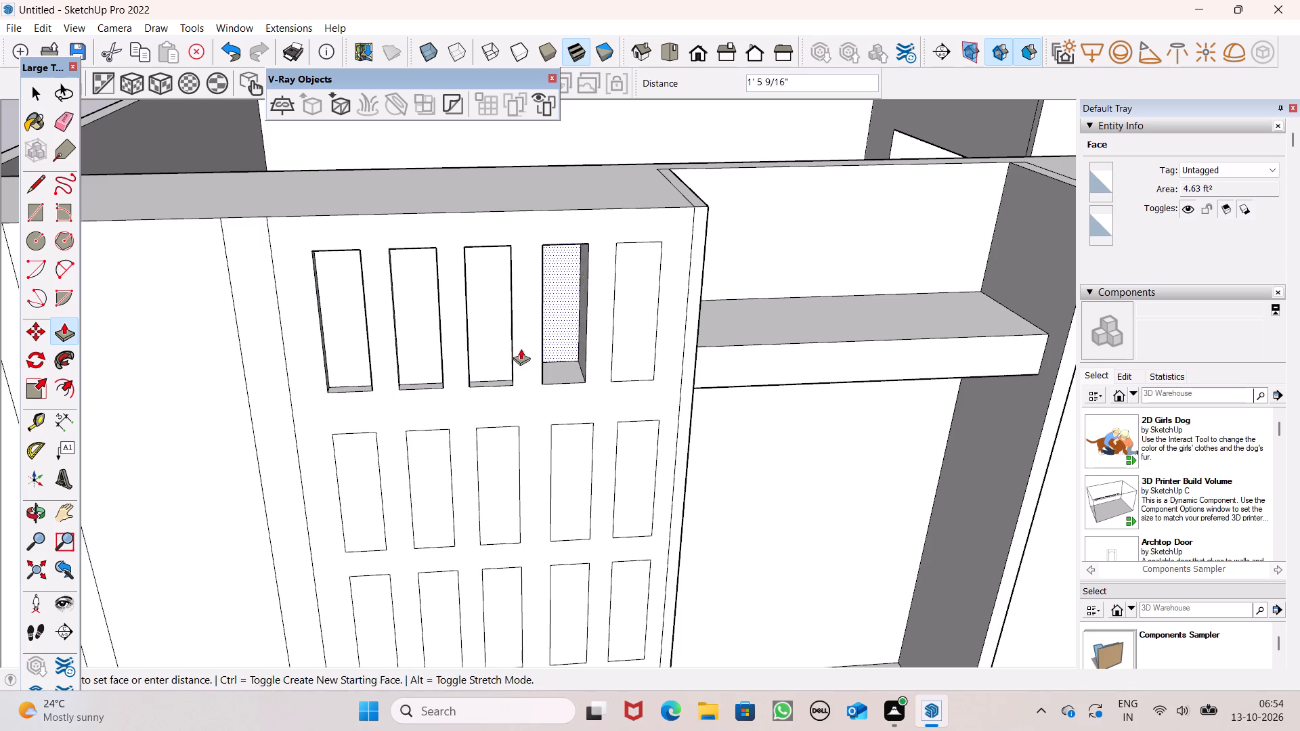
pyautogui.moveTo(521, 349); pyautogui.dragTo(492, 347)
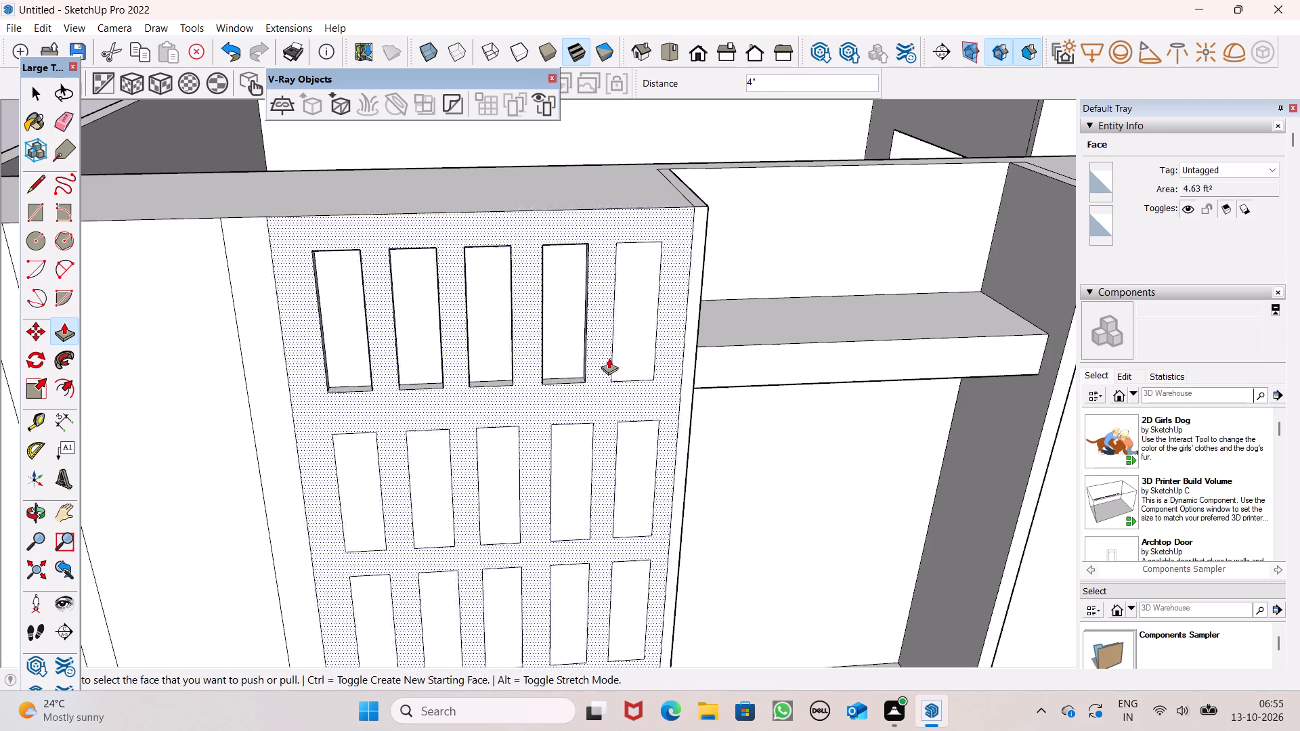
pyautogui.moveTo(627, 363); pyautogui.dragTo(577, 349)
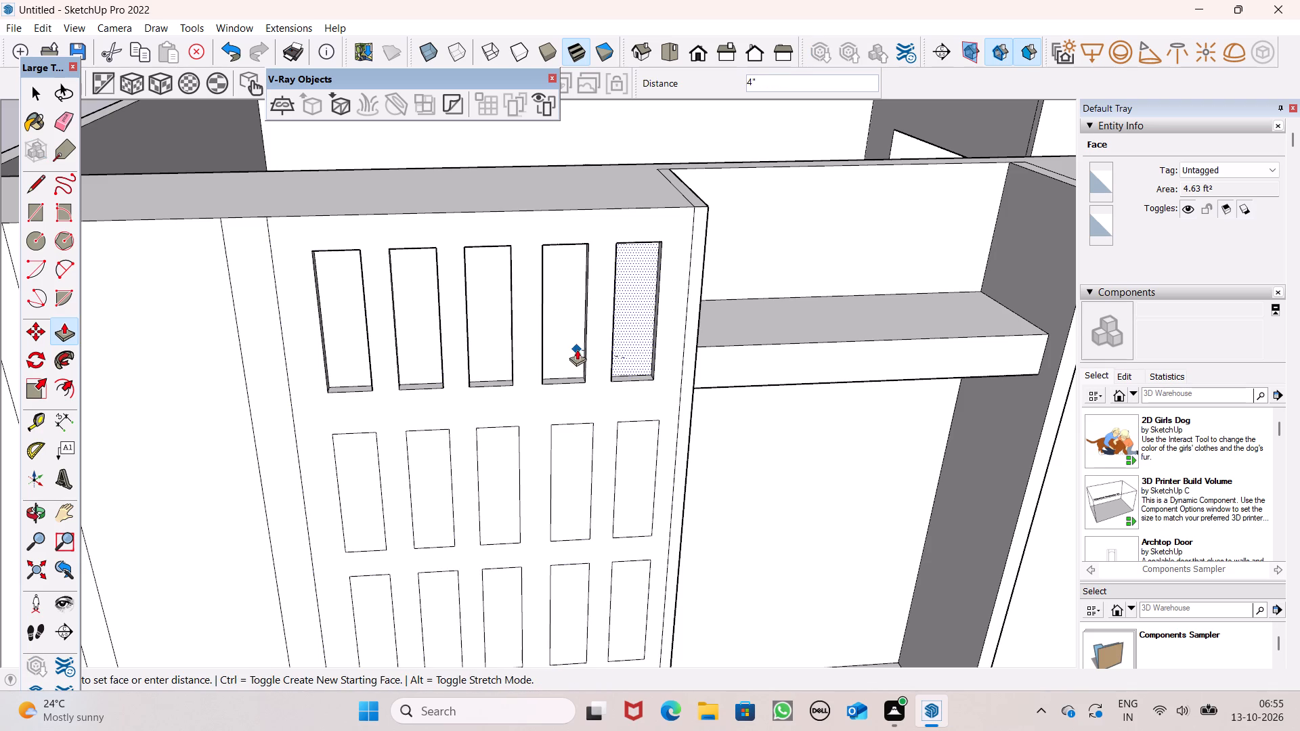
pyautogui.moveTo(577, 349); pyautogui.dragTo(576, 349)
# Push the five rectangles of the grid's second row 4" into the wall, matching the top row's depth.
pyautogui.scroll(-4, 501, 317)
pyautogui.scroll(1, 503, 384)
pyautogui.moveTo(503, 384); pyautogui.dragTo(515, 470, button='middle')
pyautogui.scroll(2, 459, 480)
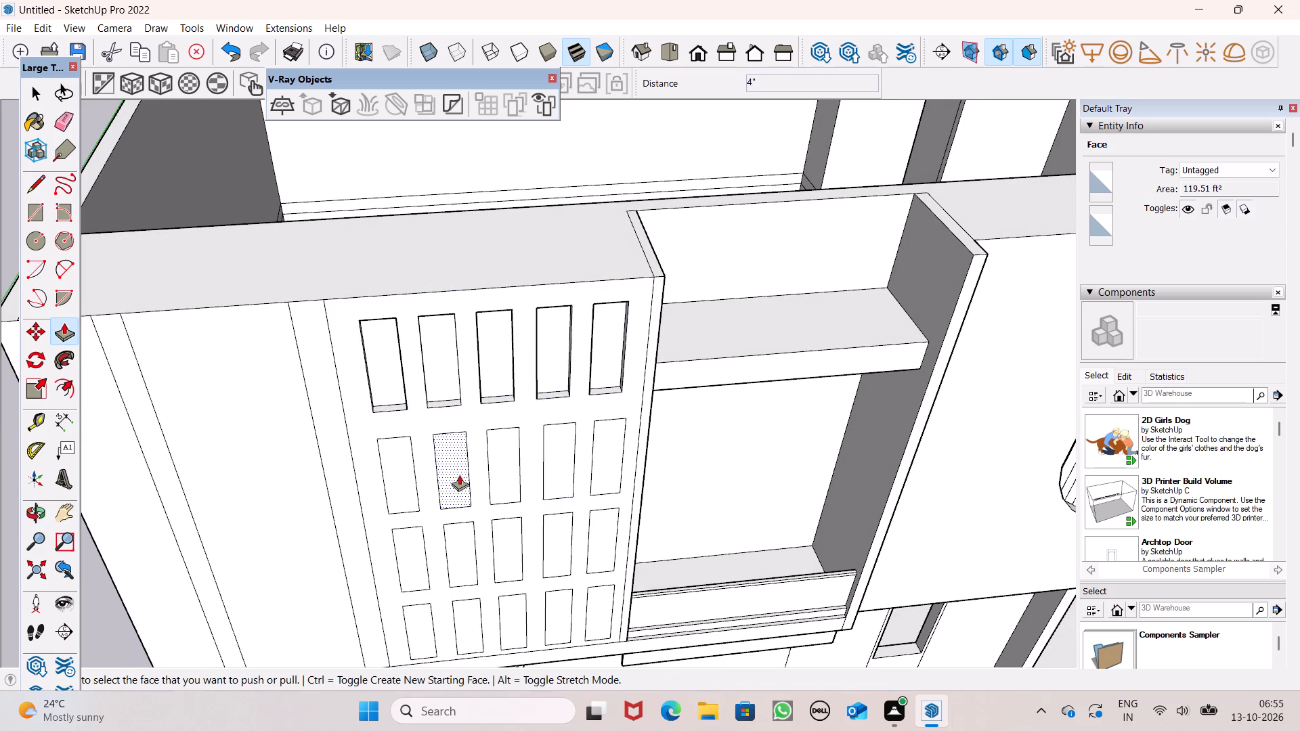
pyautogui.scroll(2, 459, 474)
pyautogui.scroll(-3, 521, 396)
pyautogui.moveTo(525, 397); pyautogui.dragTo(517, 457, button='middle')
pyautogui.scroll(1, 517, 456)
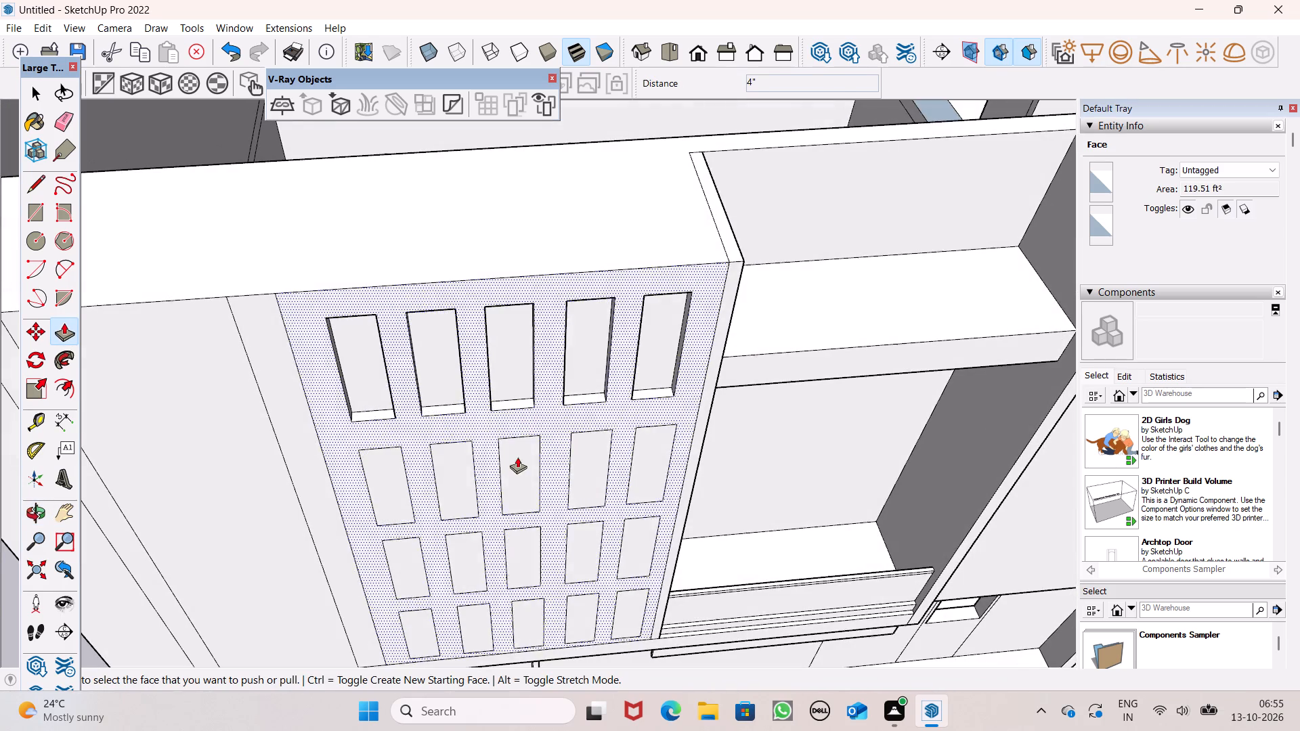
pyautogui.scroll(2, 435, 462)
pyautogui.moveTo(383, 473); pyautogui.dragTo(369, 386)
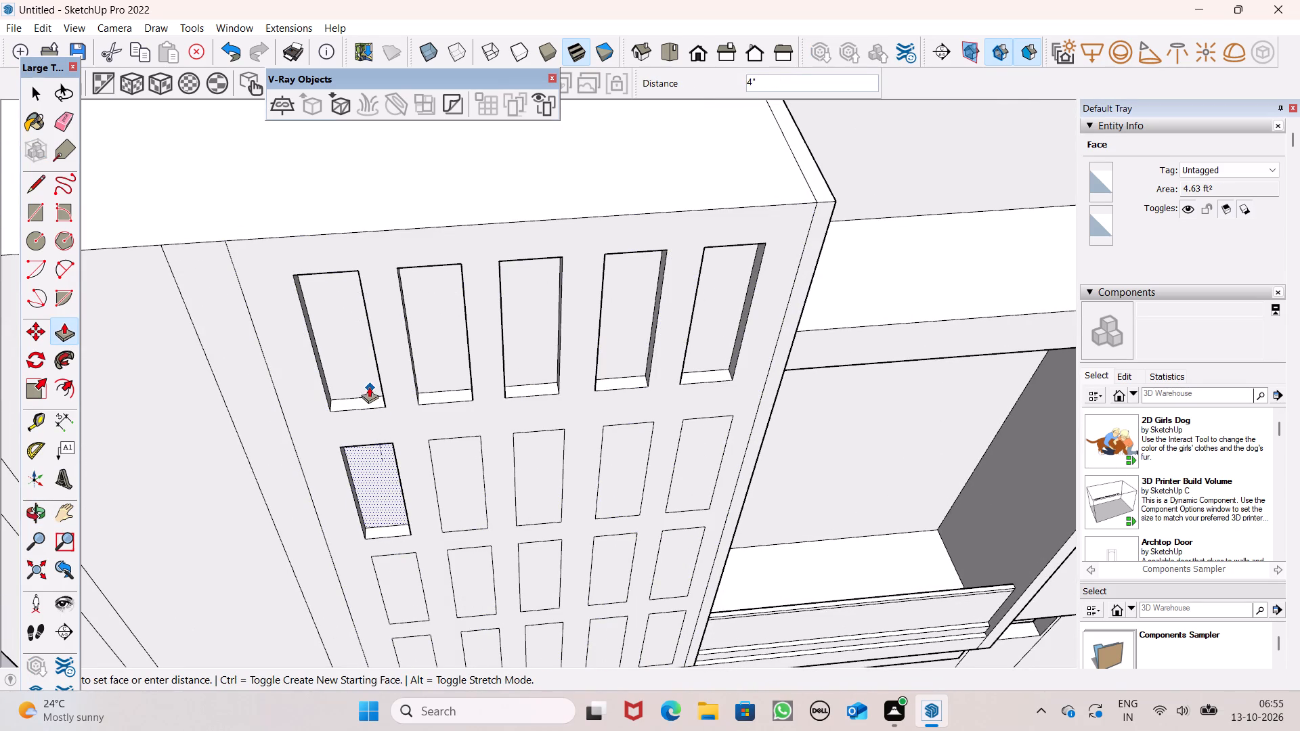
pyautogui.moveTo(369, 386); pyautogui.dragTo(369, 385)
pyautogui.moveTo(479, 495); pyautogui.dragTo(452, 389)
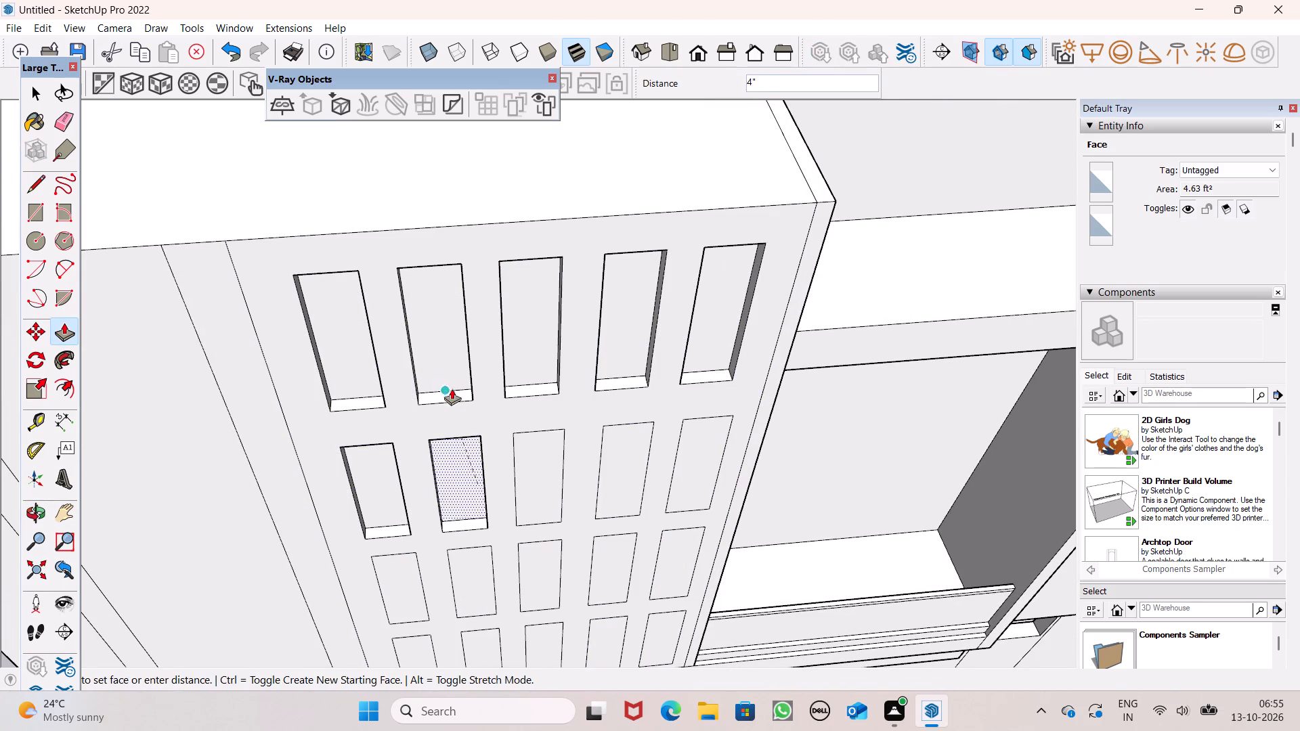
pyautogui.moveTo(452, 389); pyautogui.dragTo(450, 378)
pyautogui.moveTo(529, 457); pyautogui.dragTo(528, 372)
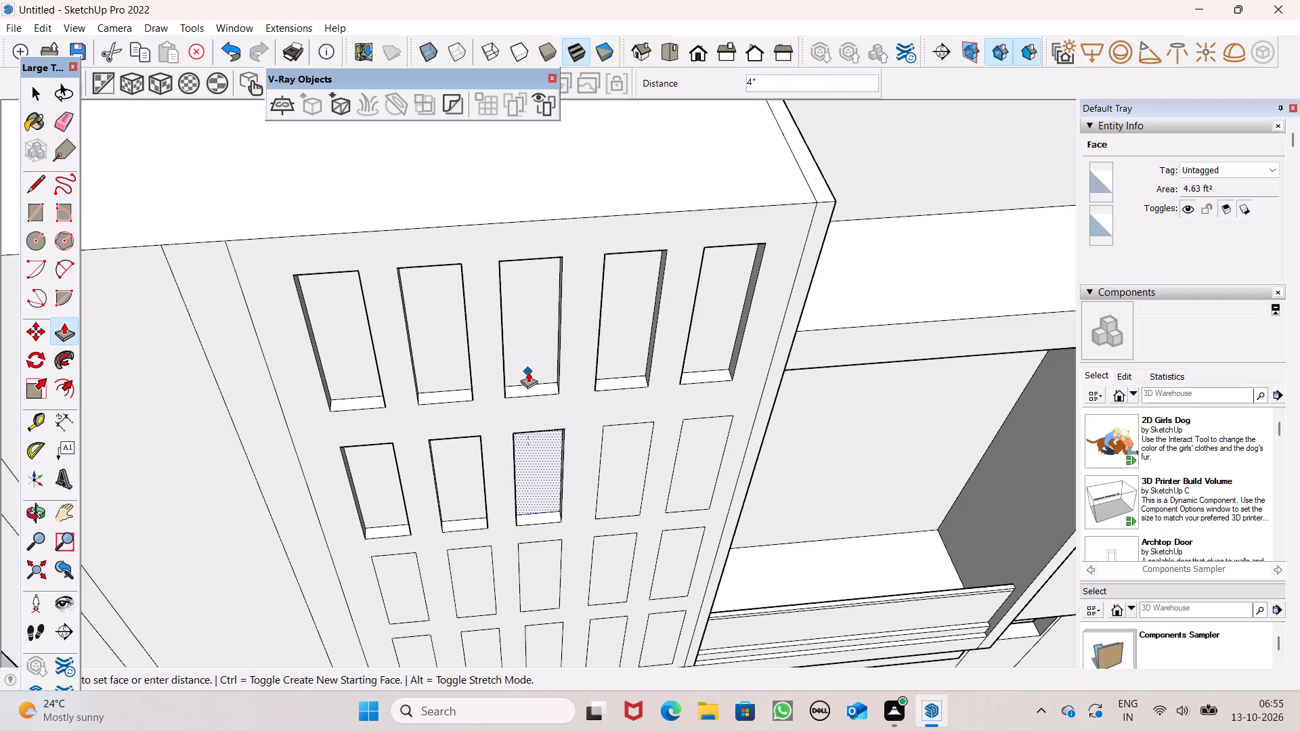
pyautogui.moveTo(528, 372); pyautogui.dragTo(528, 371)
pyautogui.moveTo(620, 479); pyautogui.dragTo(626, 372)
pyautogui.moveTo(712, 460); pyautogui.dragTo(715, 359)
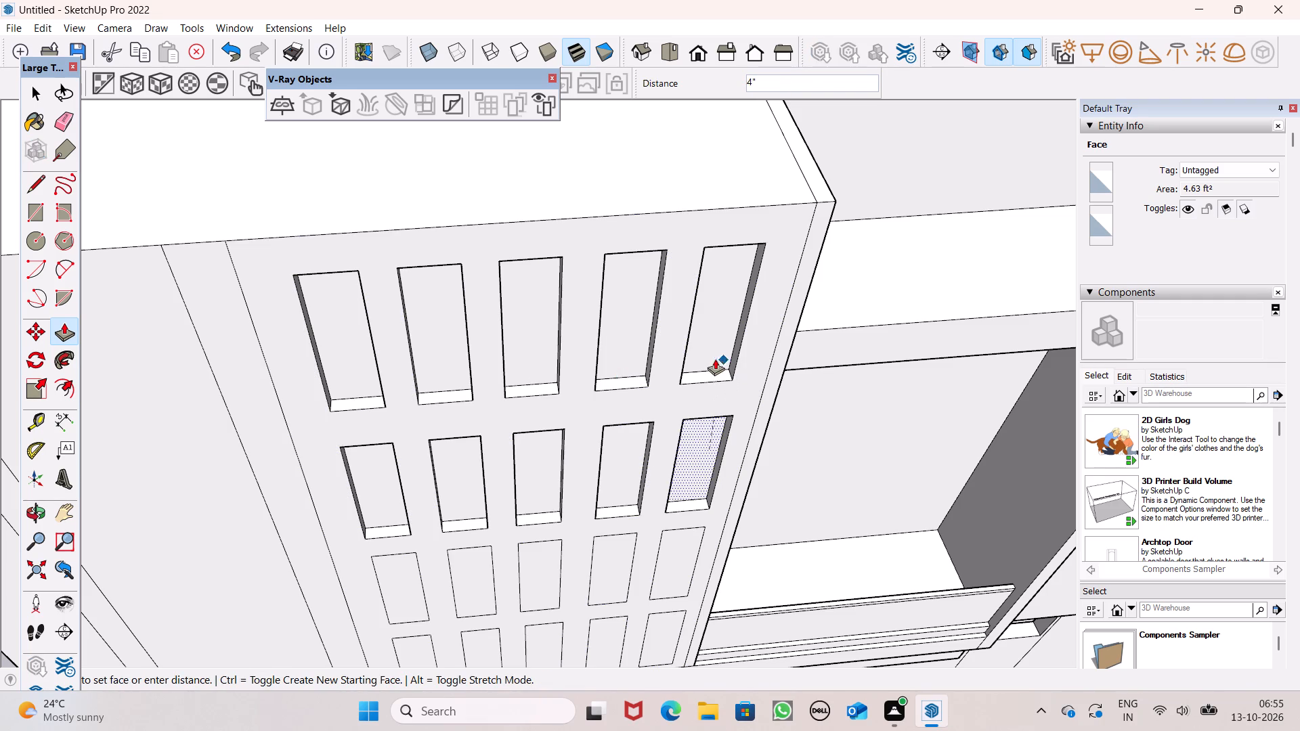
pyautogui.moveTo(715, 359); pyautogui.dragTo(714, 359)
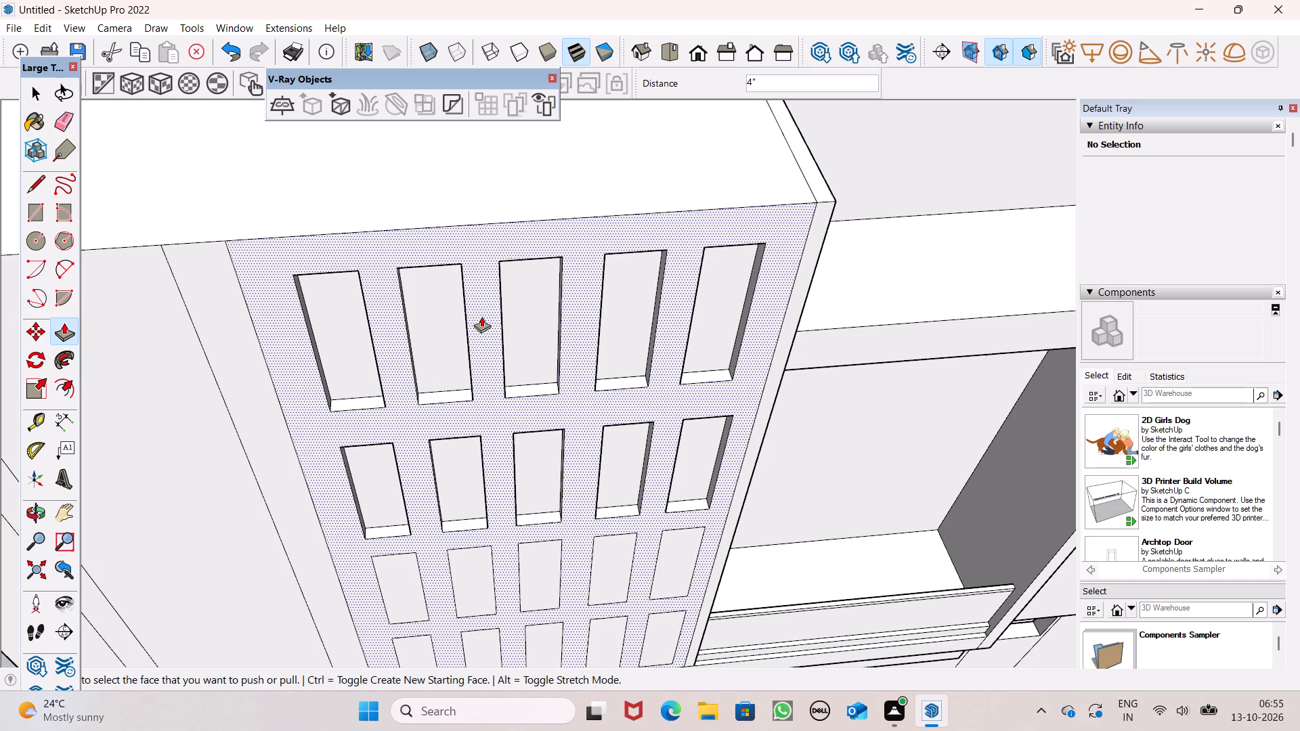
# Push the five rectangles of the grid's third row 4" into the wall, matching the recesses above.
pyautogui.scroll(-6, 488, 343)
pyautogui.scroll(7, 461, 531)
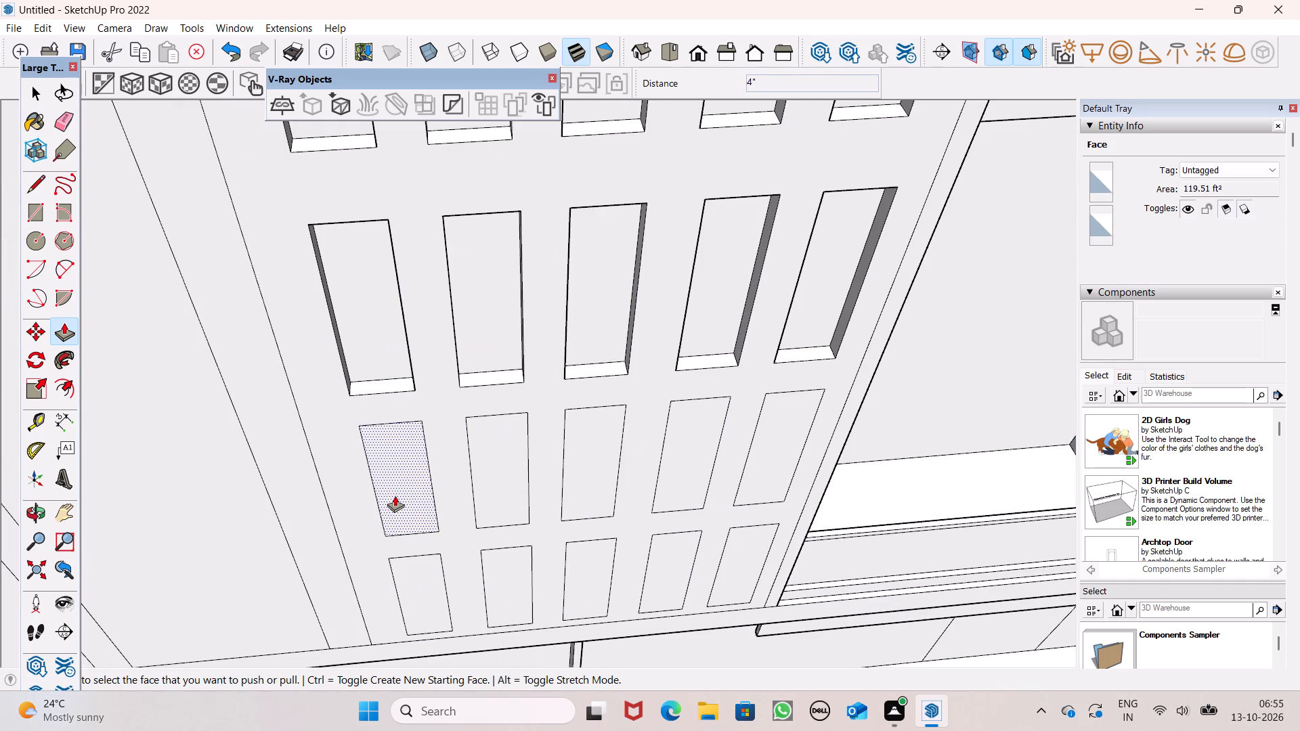
pyautogui.moveTo(395, 495); pyautogui.dragTo(381, 363)
pyautogui.moveTo(495, 479); pyautogui.dragTo(495, 426)
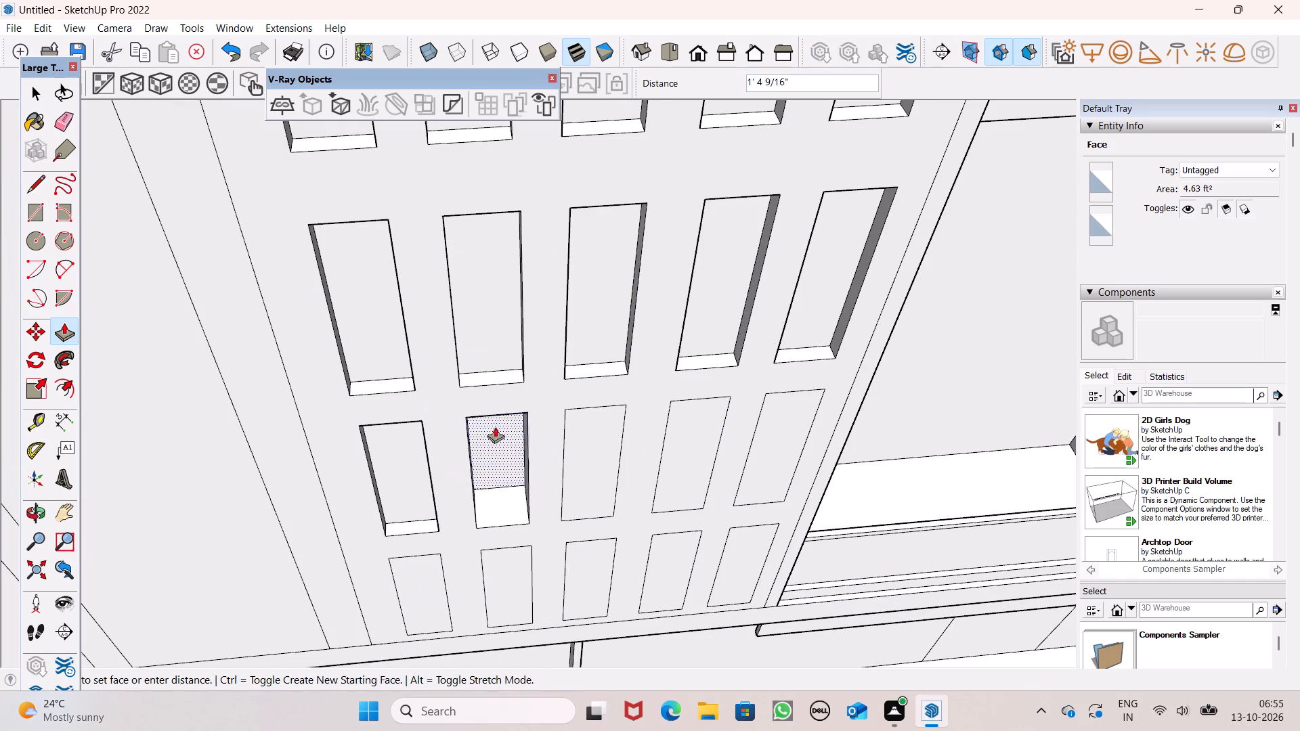
pyautogui.moveTo(495, 426); pyautogui.dragTo(492, 359)
pyautogui.moveTo(589, 482); pyautogui.dragTo(592, 374)
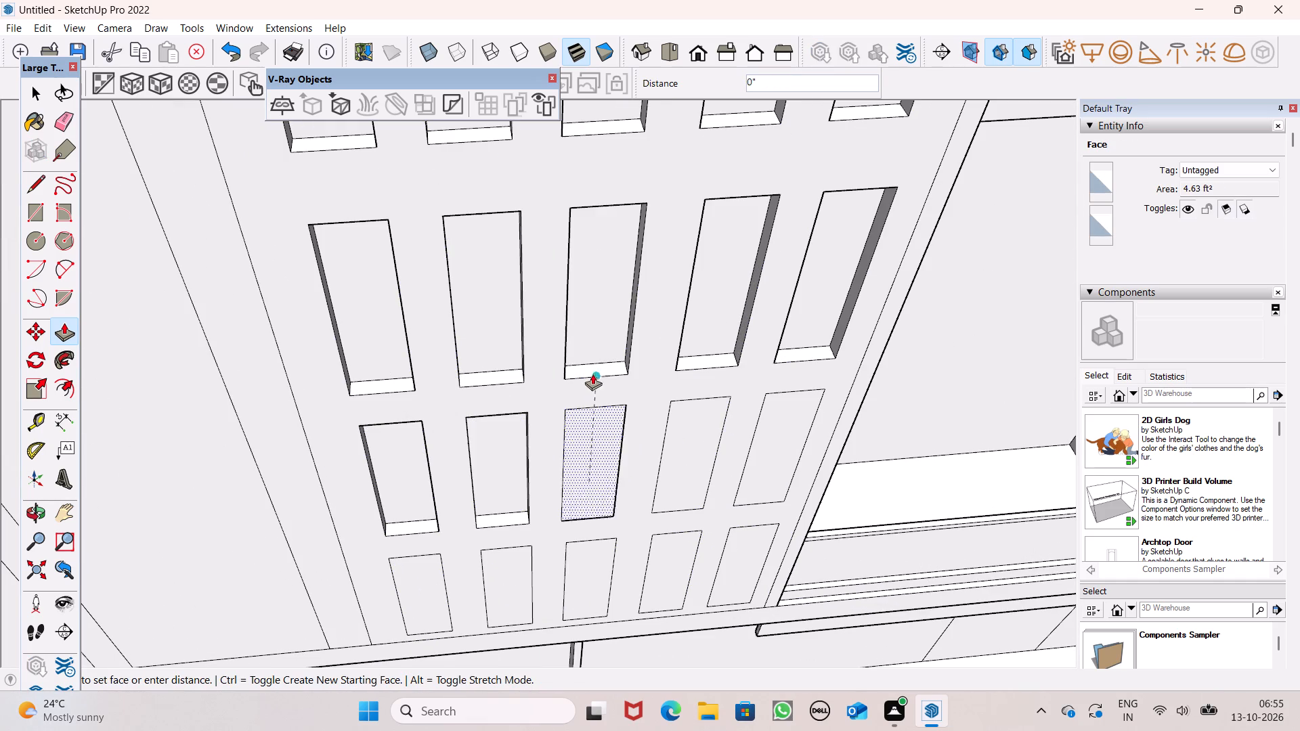
pyautogui.moveTo(592, 374); pyautogui.dragTo(590, 363)
pyautogui.scroll(-5, 336, 396)
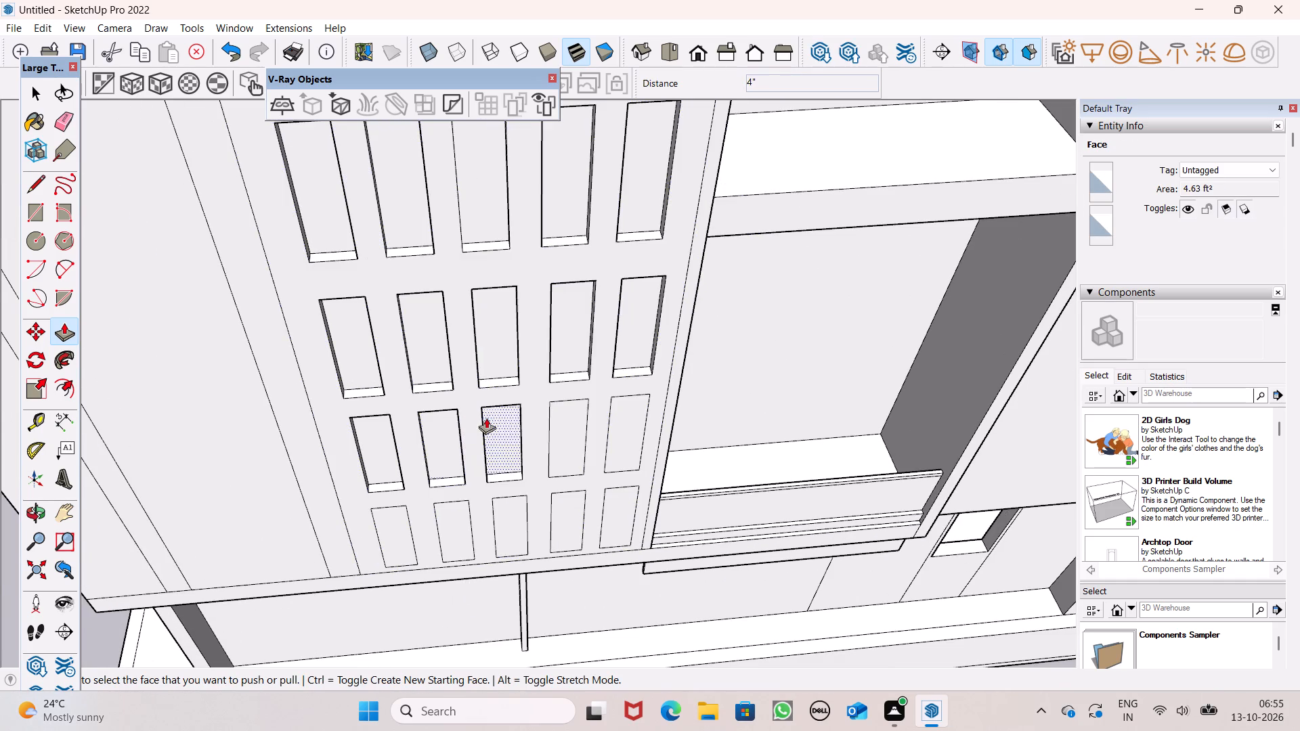
pyautogui.scroll(4, 656, 349)
pyautogui.scroll(1, 583, 339)
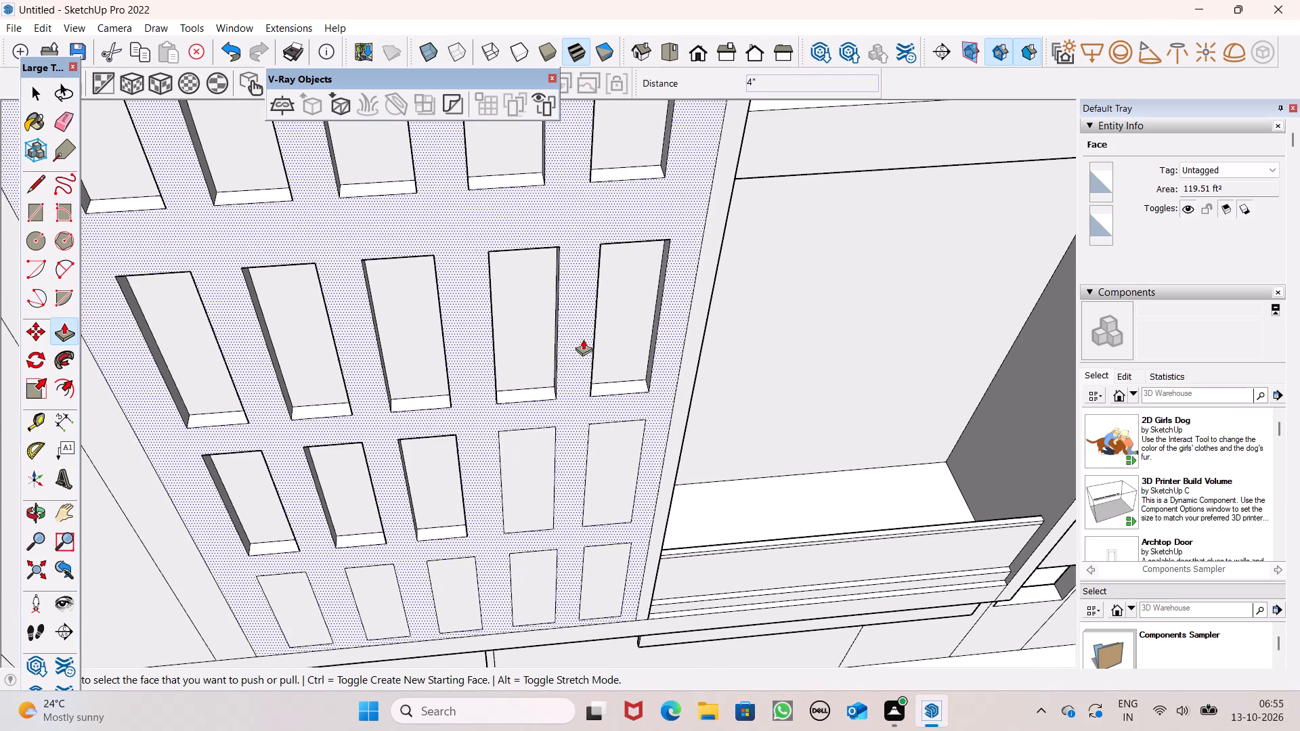
pyautogui.scroll(1, 583, 339)
pyautogui.moveTo(535, 479); pyautogui.dragTo(527, 373)
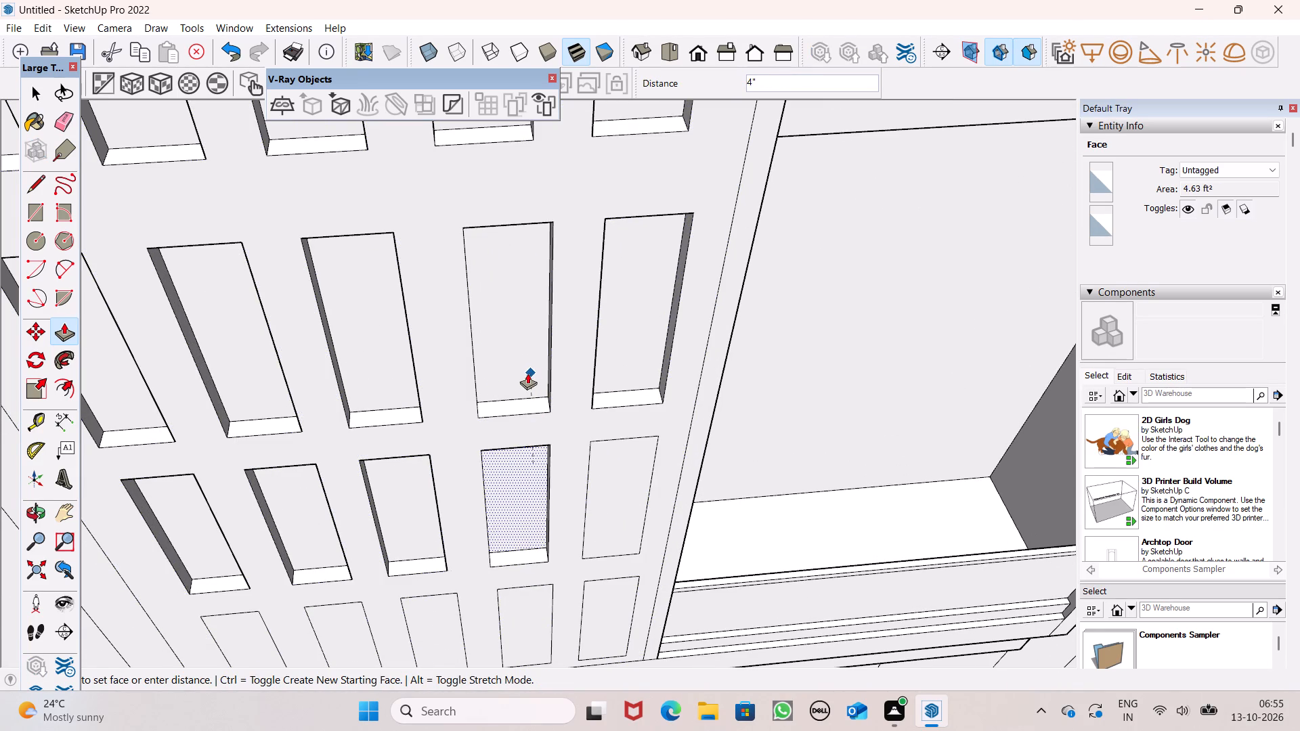
pyautogui.moveTo(527, 373); pyautogui.dragTo(500, 376)
pyautogui.moveTo(500, 376); pyautogui.dragTo(502, 377)
pyautogui.moveTo(607, 489); pyautogui.dragTo(606, 442)
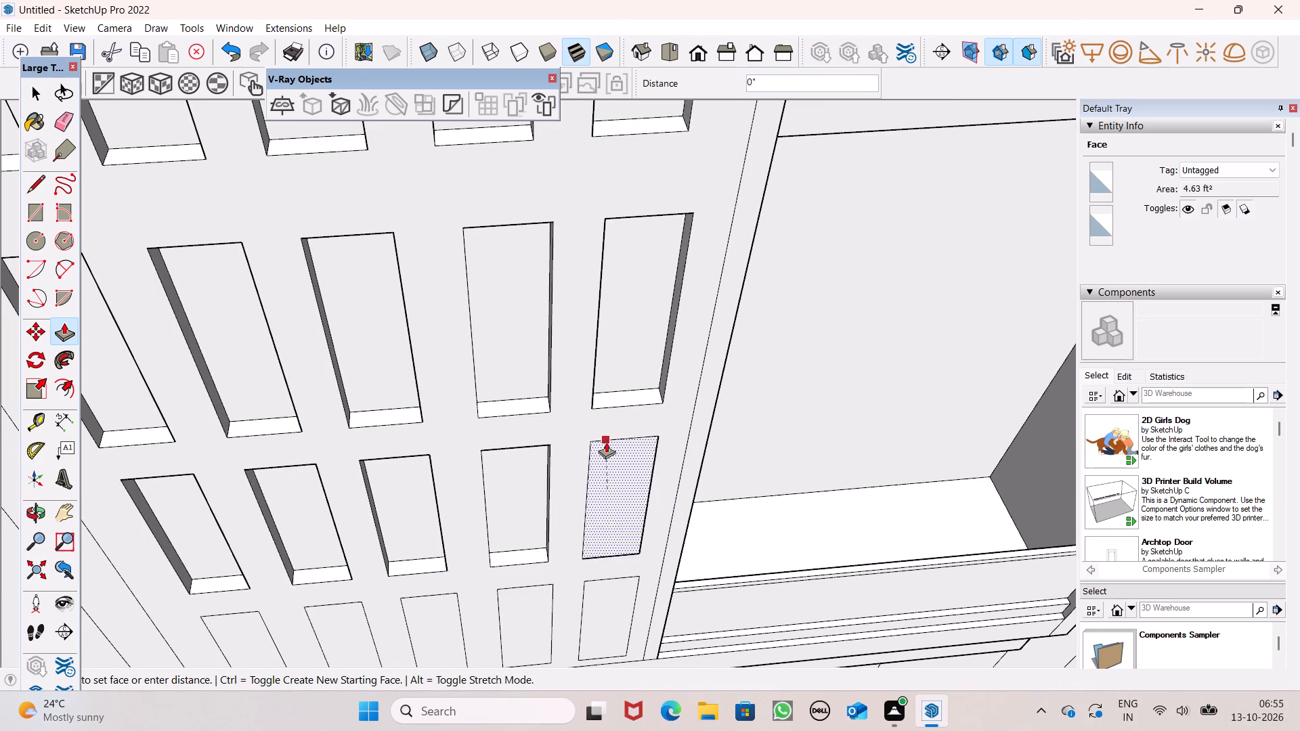
pyautogui.moveTo(606, 442); pyautogui.dragTo(613, 376)
# Push the five rectangles of the grid's bottom row 4" into the wall, matching the recesses above.
pyautogui.scroll(-2, 625, 340)
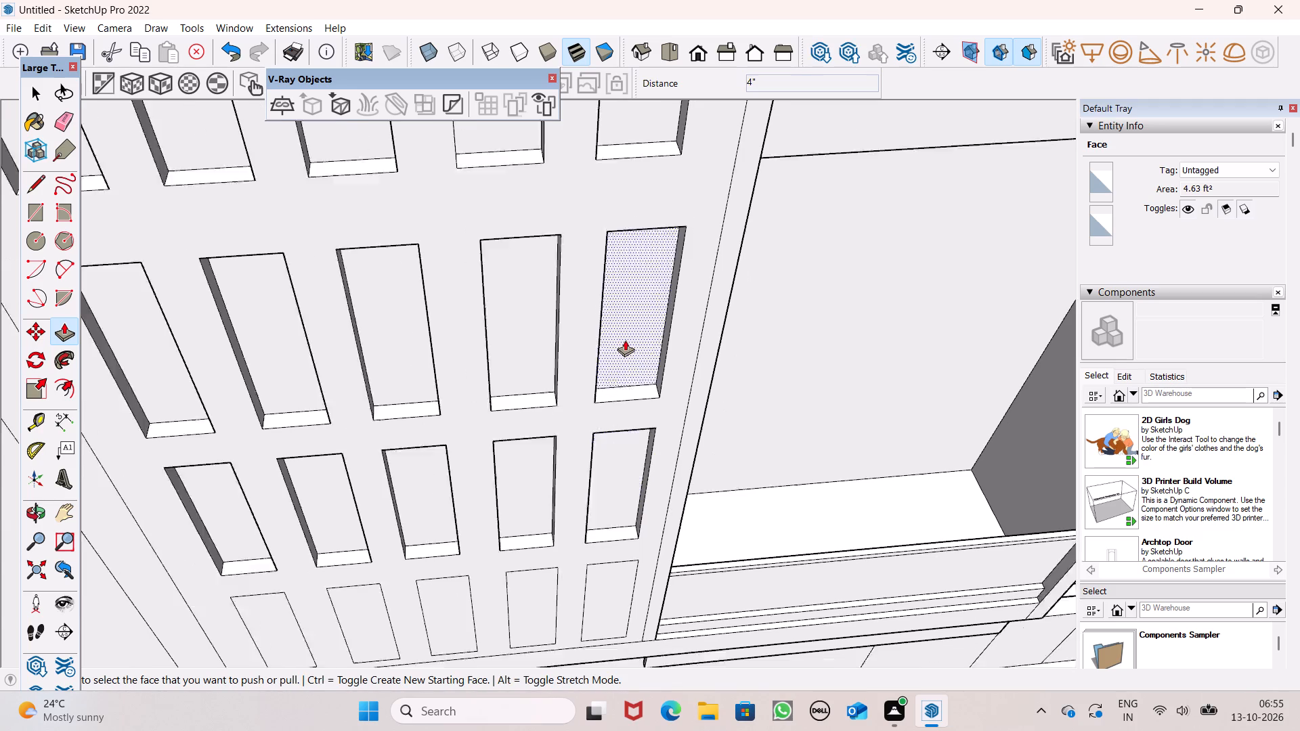
pyautogui.scroll(-3, 625, 340)
pyautogui.scroll(-3, 617, 414)
pyautogui.scroll(5, 466, 553)
pyautogui.moveTo(394, 532); pyautogui.dragTo(403, 502)
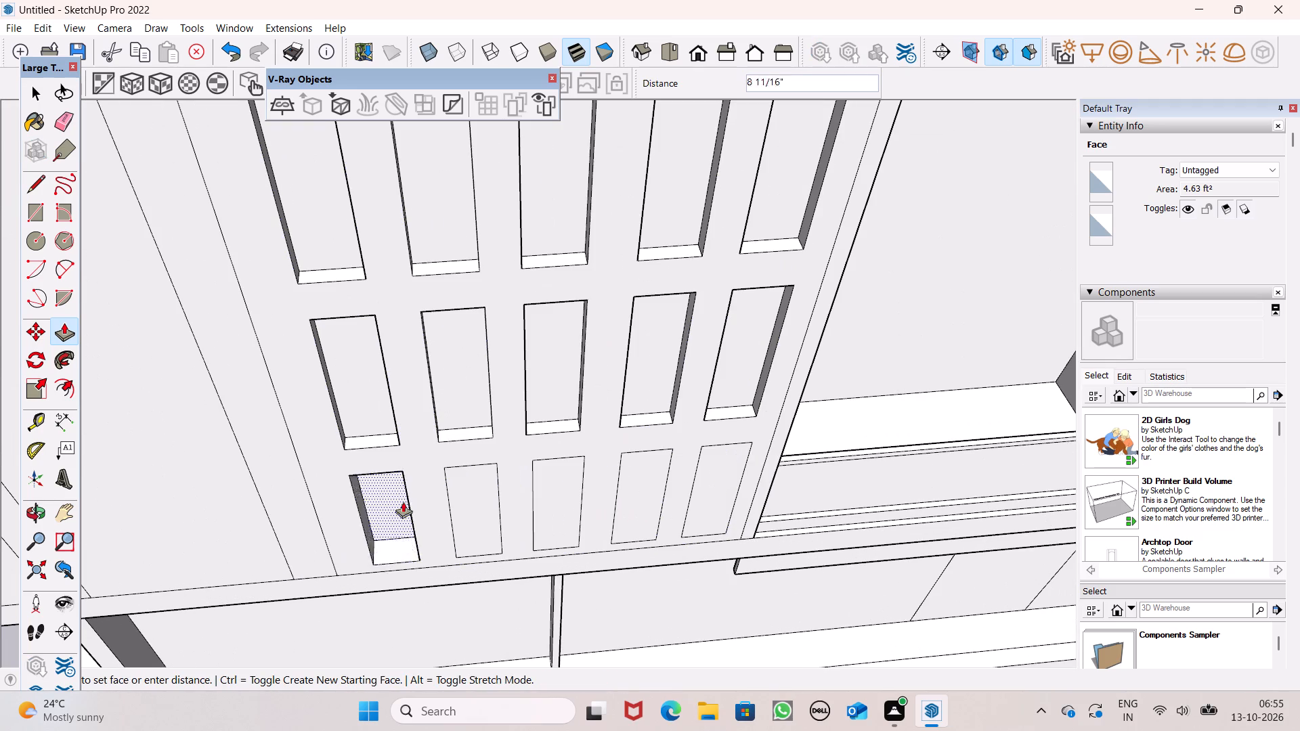
pyautogui.moveTo(403, 502); pyautogui.dragTo(375, 424)
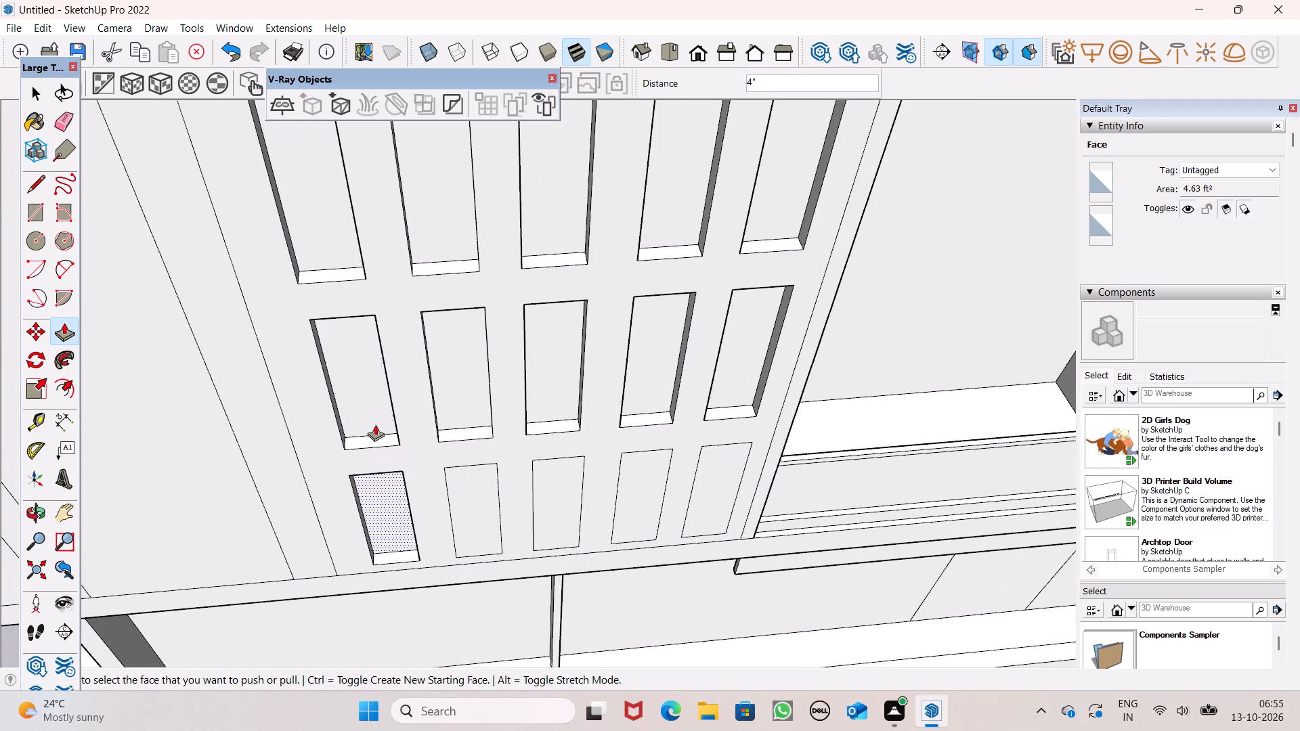
pyautogui.moveTo(483, 532); pyautogui.dragTo(464, 428)
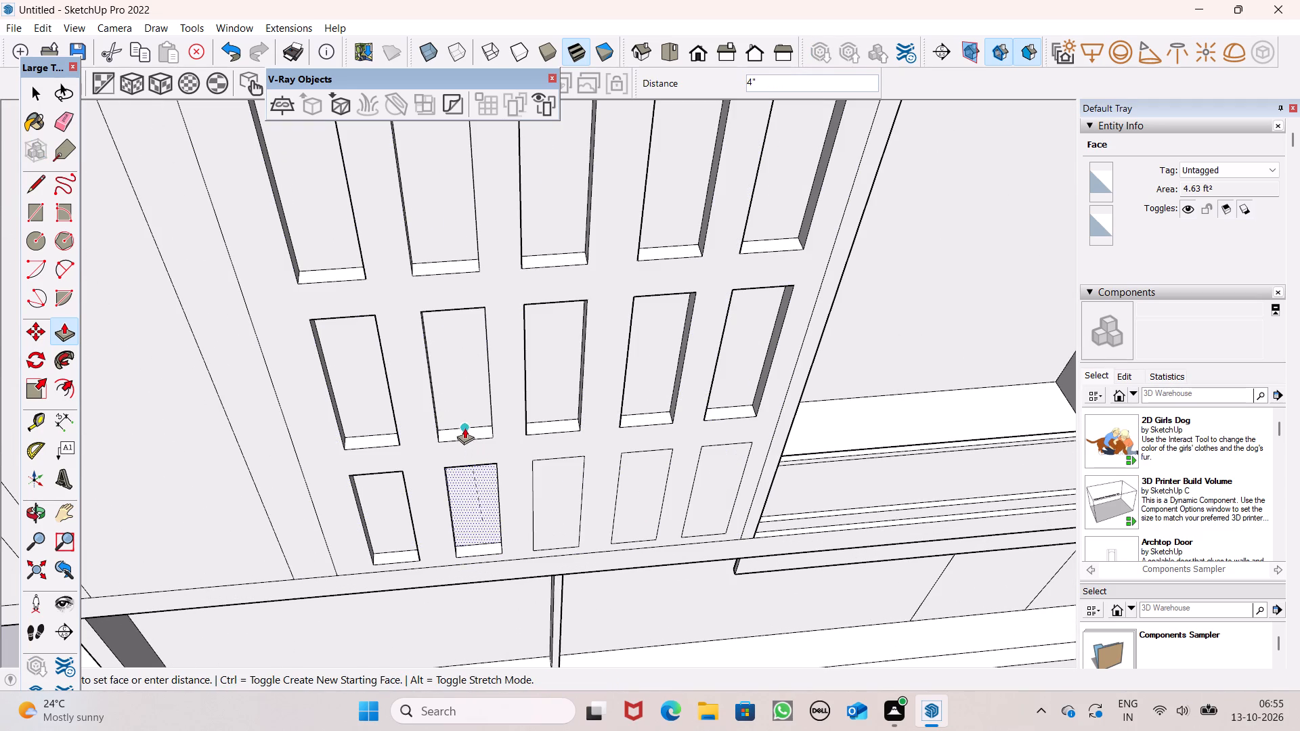
pyautogui.moveTo(464, 428); pyautogui.dragTo(465, 426)
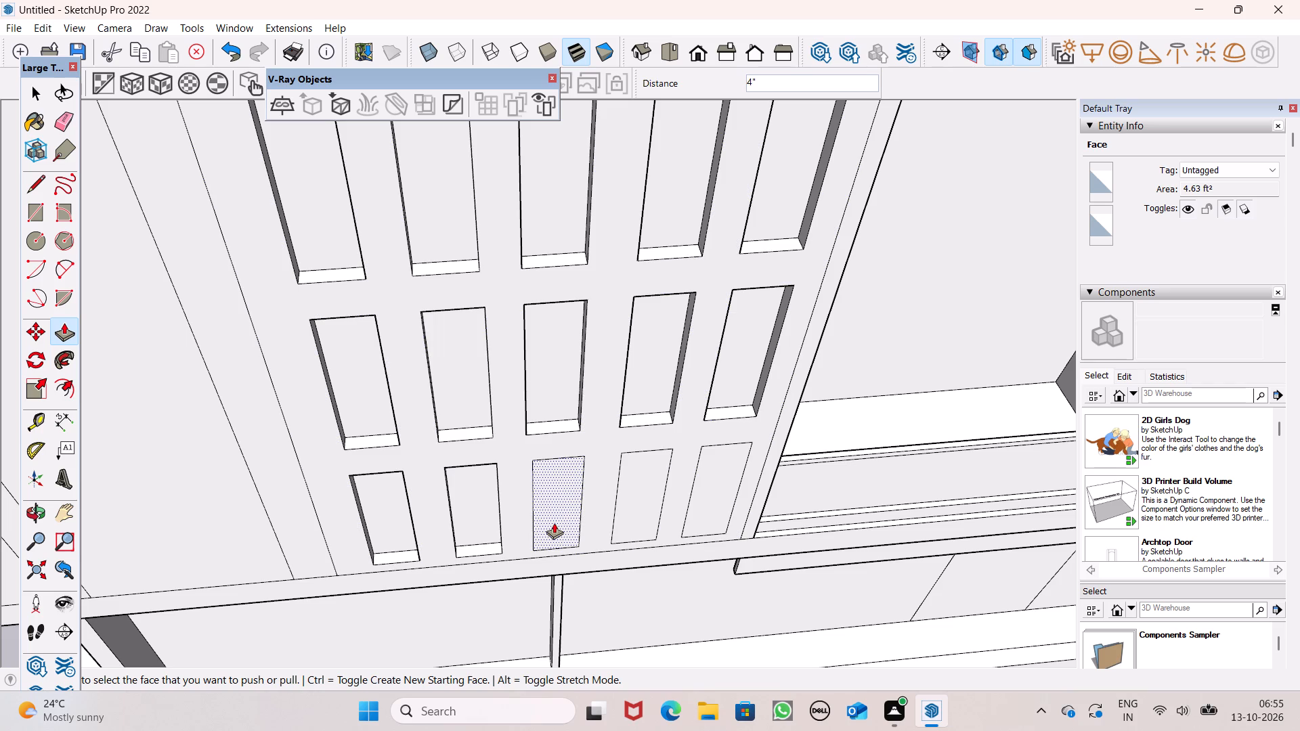
pyautogui.moveTo(557, 523); pyautogui.dragTo(558, 424)
pyautogui.moveTo(640, 527); pyautogui.dragTo(647, 414)
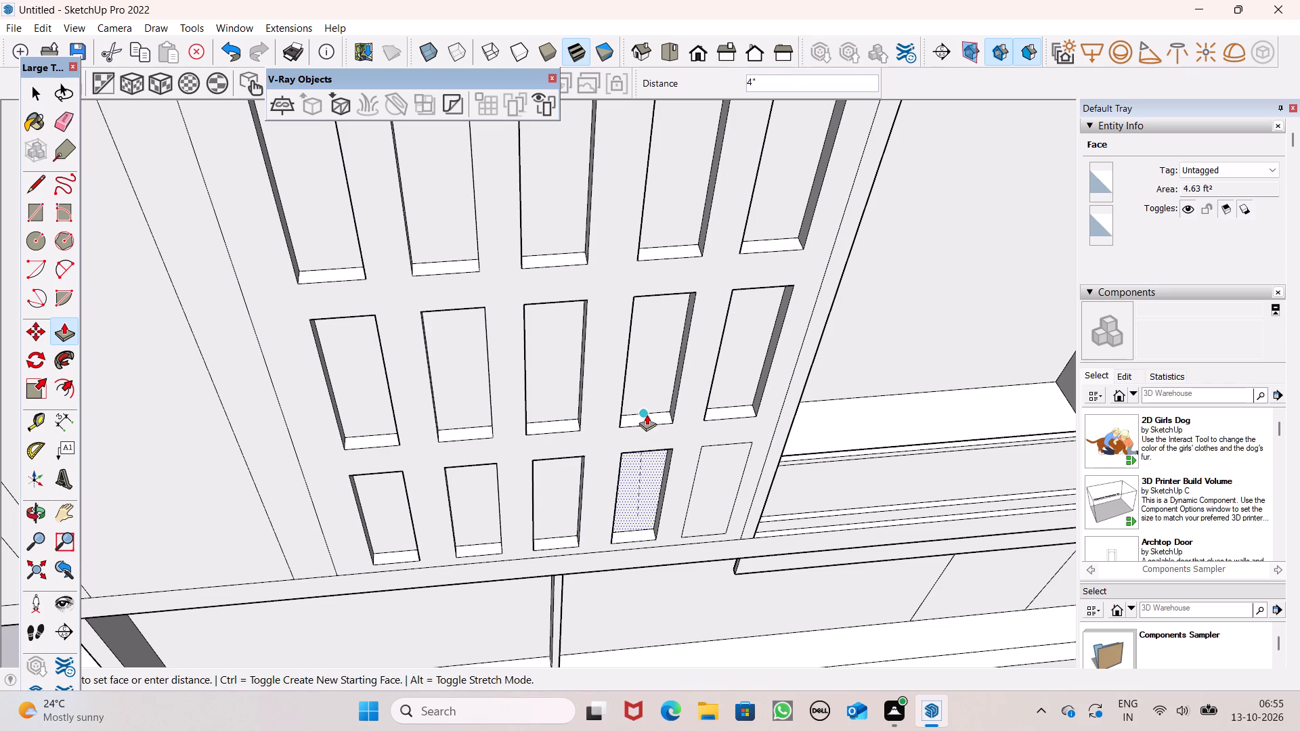
pyautogui.moveTo(647, 414); pyautogui.dragTo(645, 409)
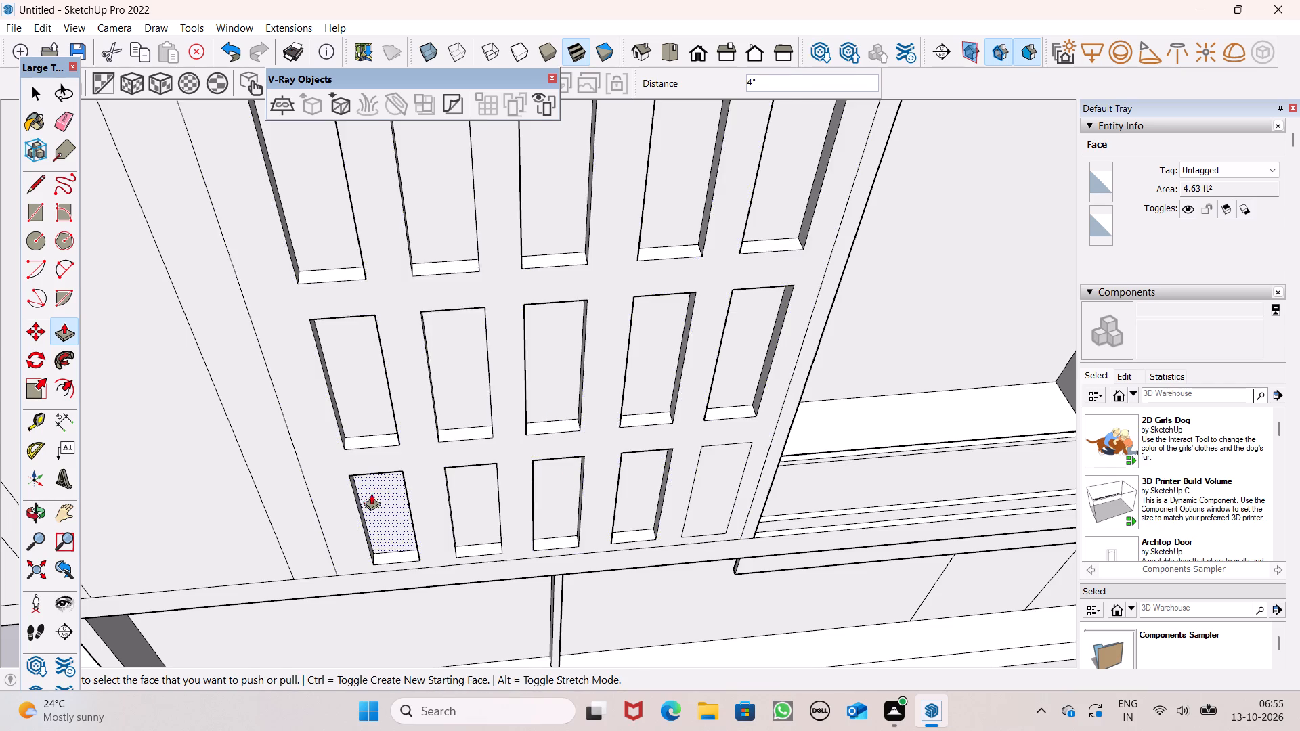
pyautogui.scroll(-3, 362, 495)
pyautogui.scroll(-2, 764, 468)
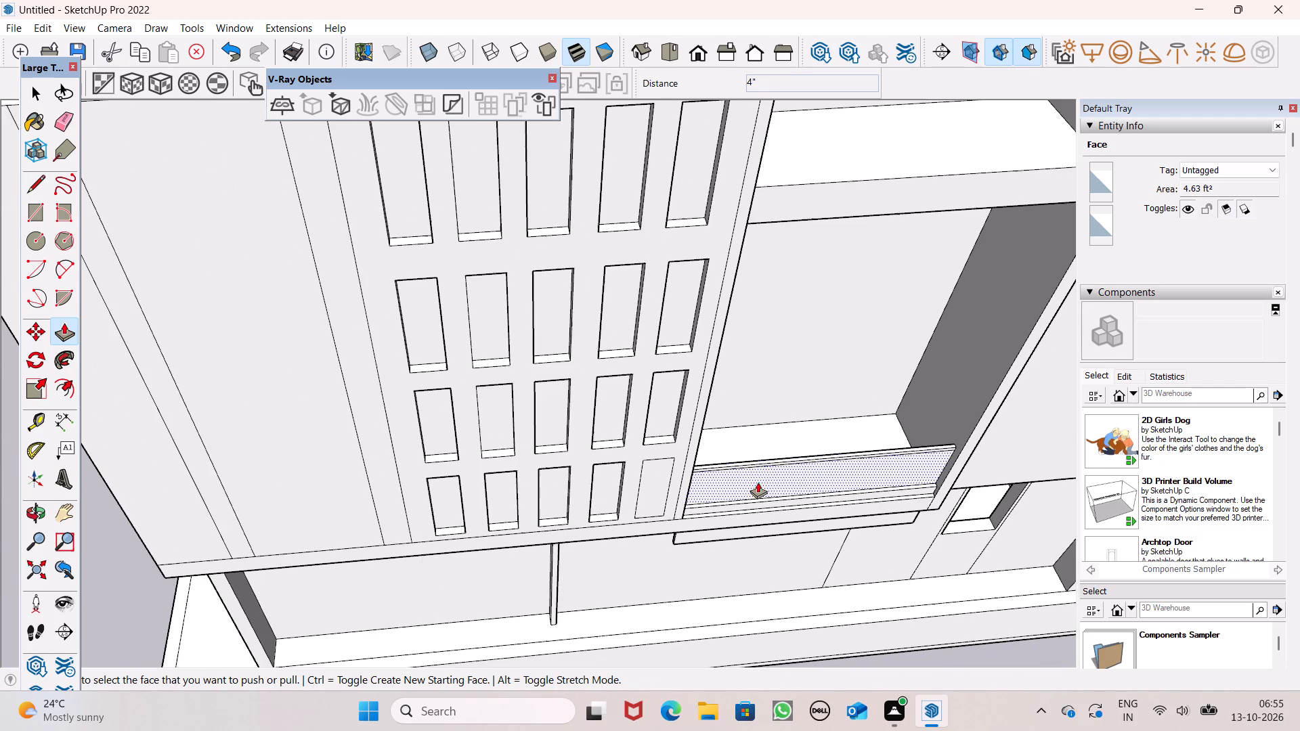
pyautogui.scroll(6, 675, 464)
pyautogui.moveTo(623, 517); pyautogui.dragTo(627, 470)
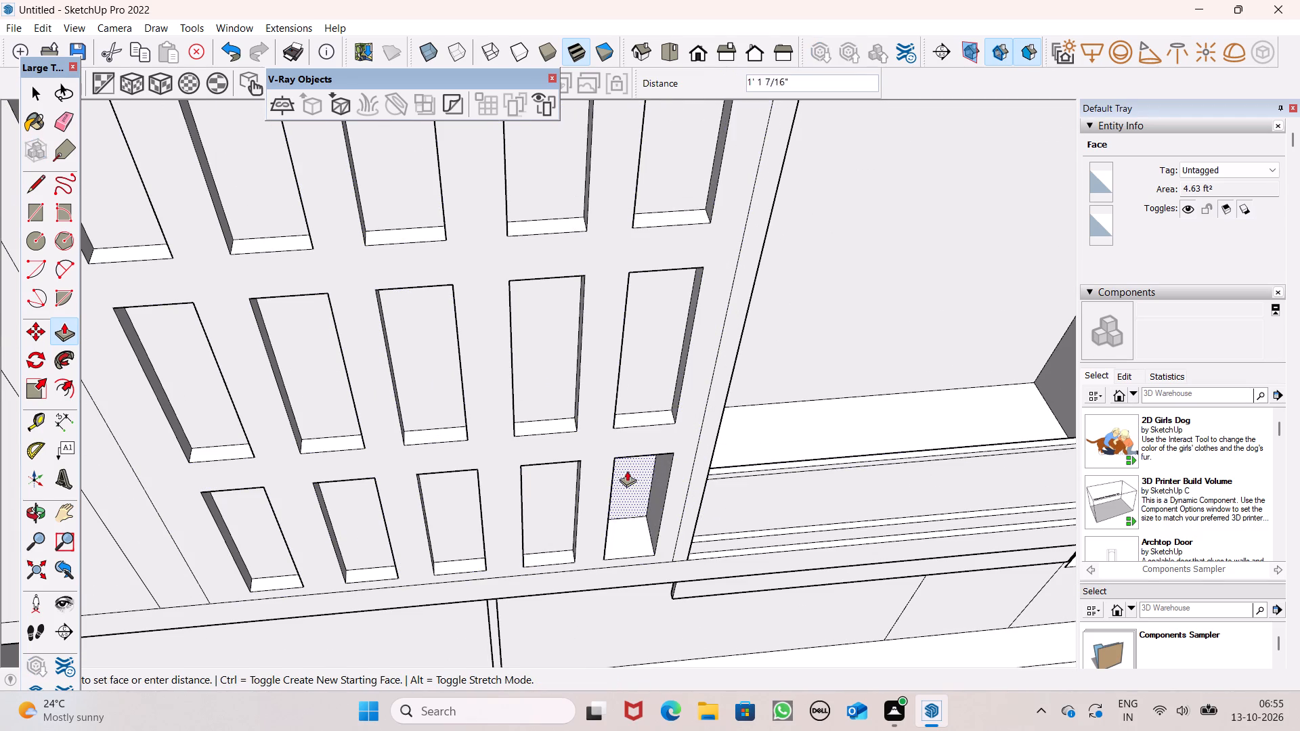
pyautogui.moveTo(627, 470); pyautogui.dragTo(630, 388)
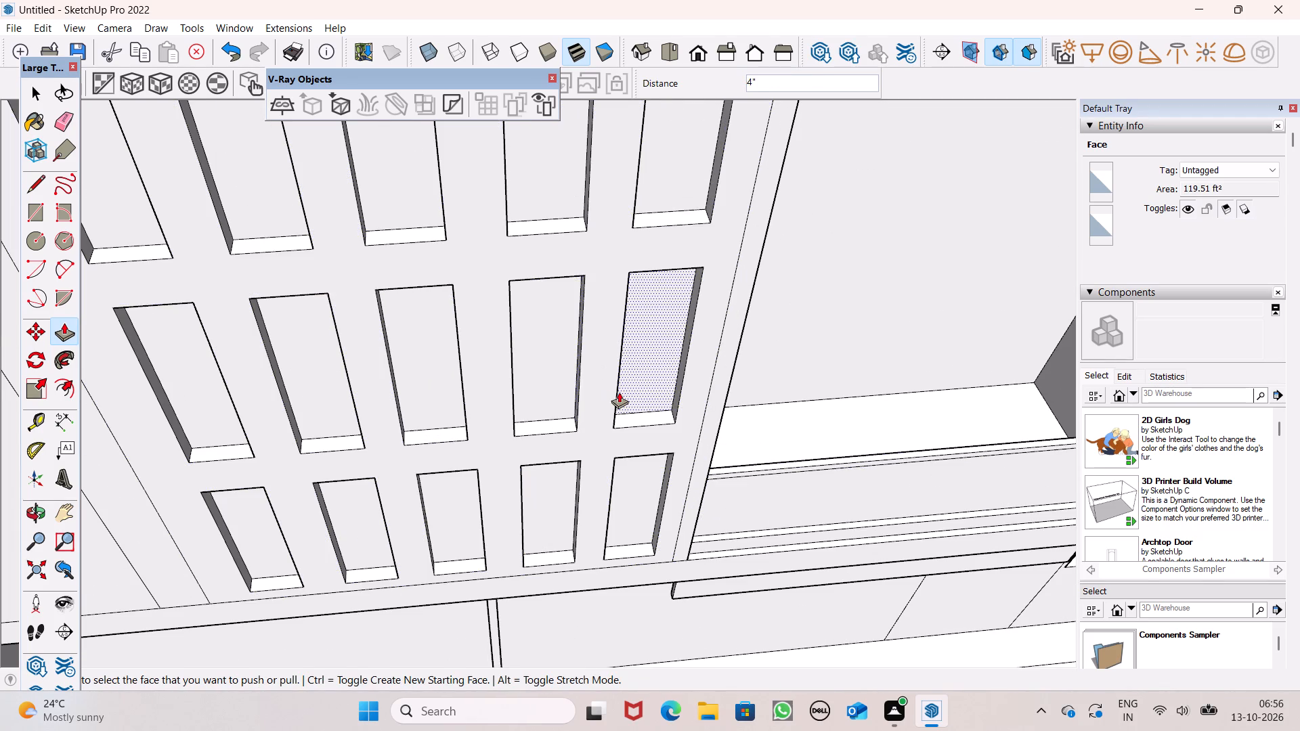
# Examine the finished recess grid, the fluted arch wall and the corner balcony with its slab and side wall from several angles.
pyautogui.scroll(-17, 578, 359)
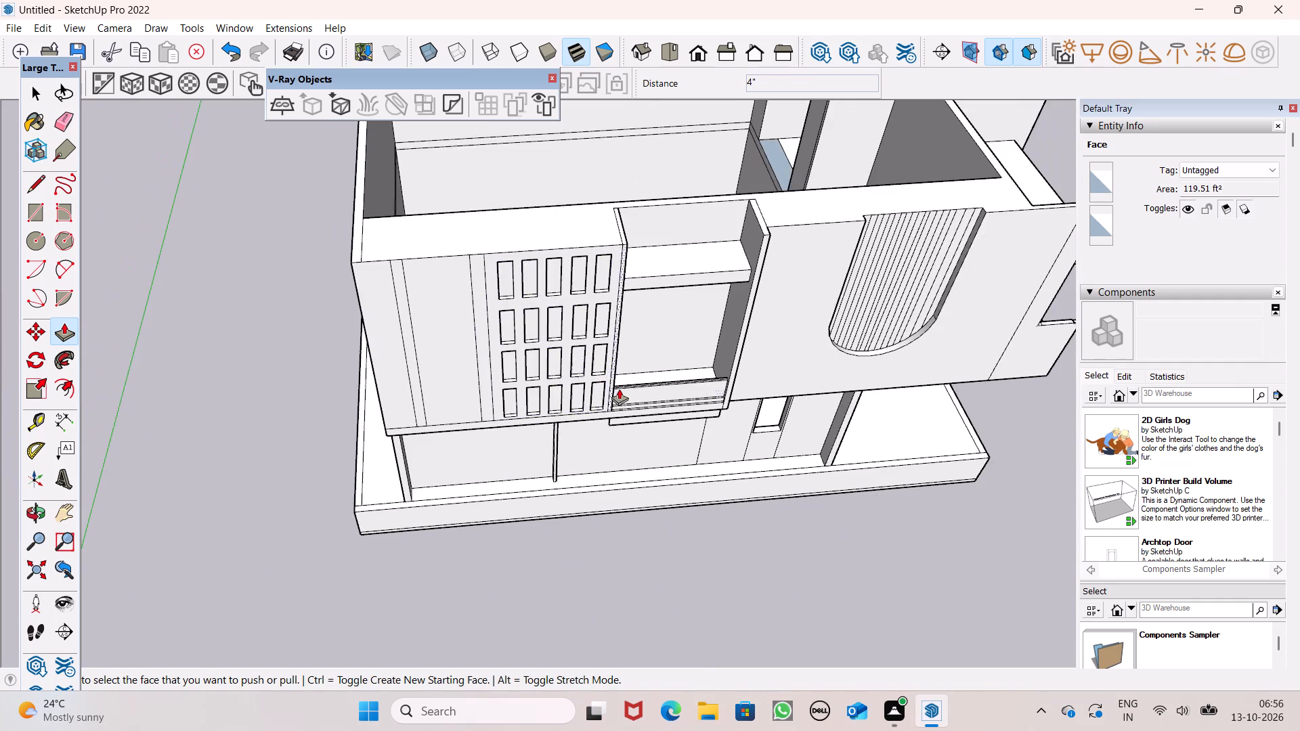
pyautogui.moveTo(628, 422); pyautogui.dragTo(610, 373, button='middle')
pyautogui.press('space')
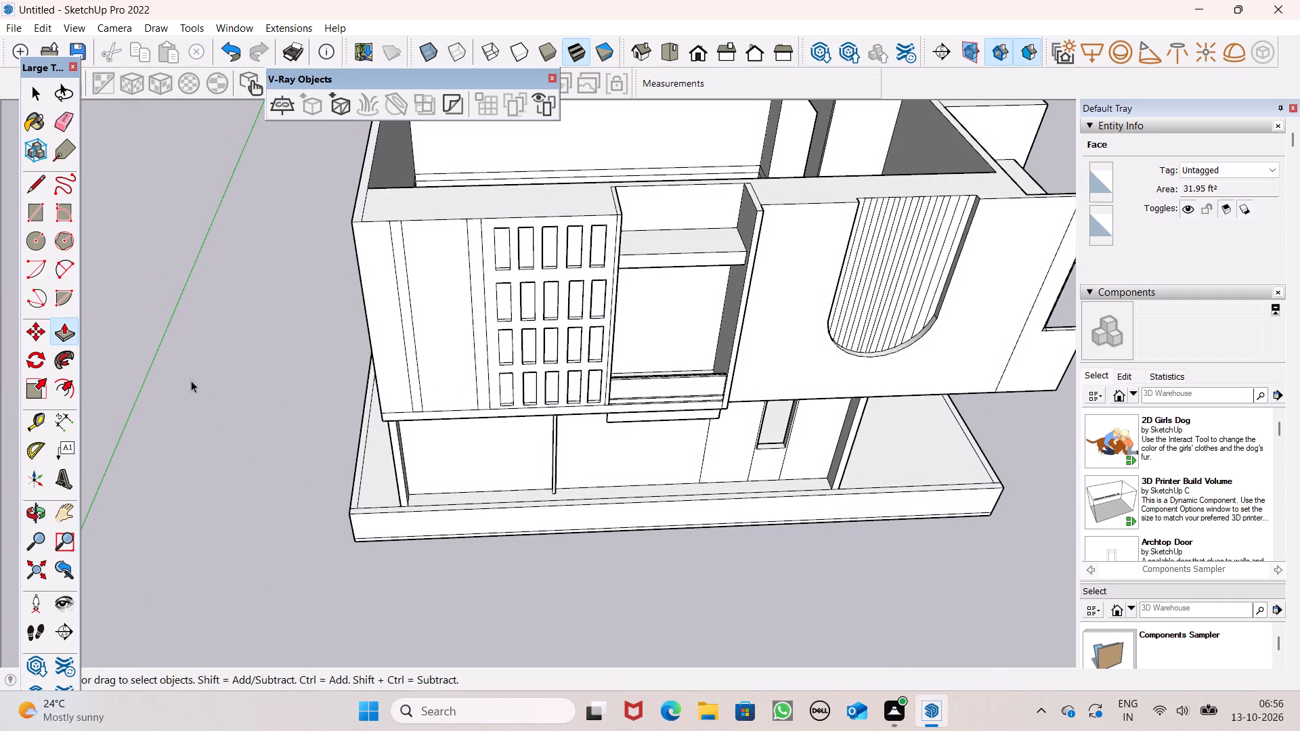
pyautogui.scroll(-2, 413, 345)
pyautogui.scroll(-2, 537, 365)
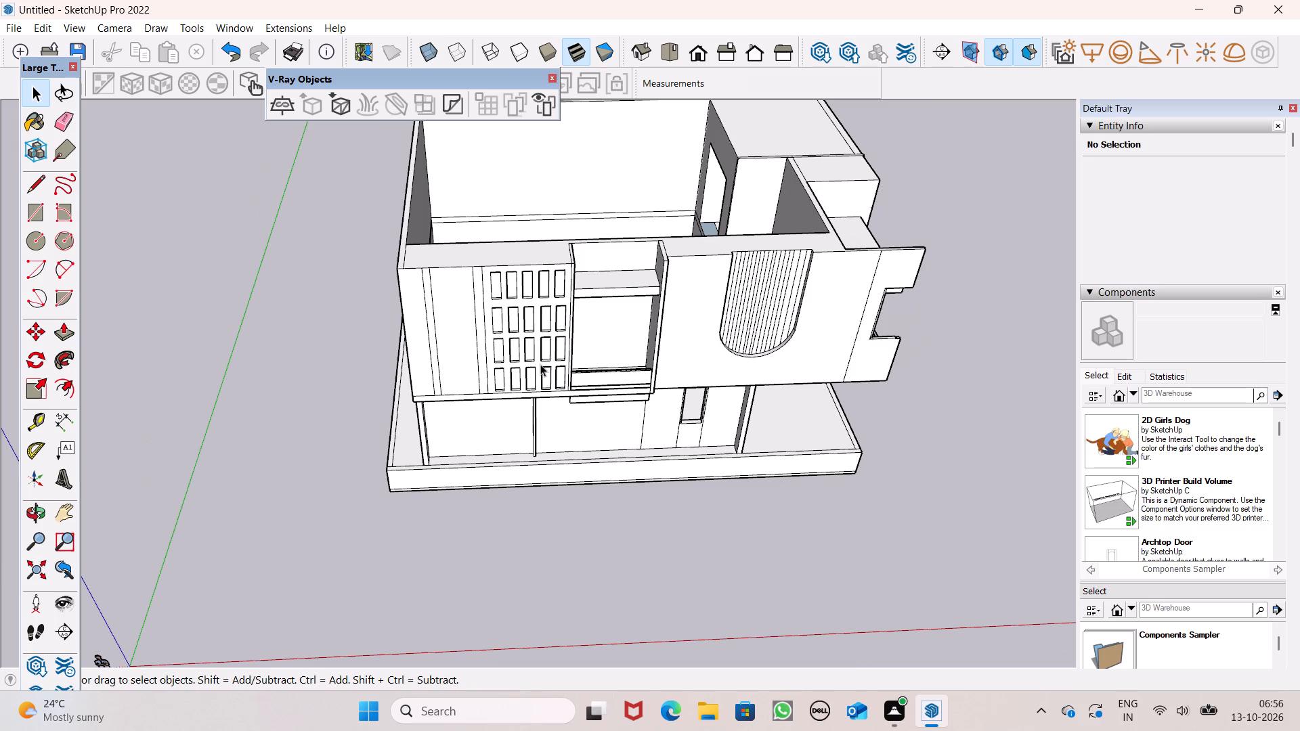
pyautogui.scroll(-2, 531, 345)
pyautogui.moveTo(567, 395); pyautogui.dragTo(568, 382, button='middle')
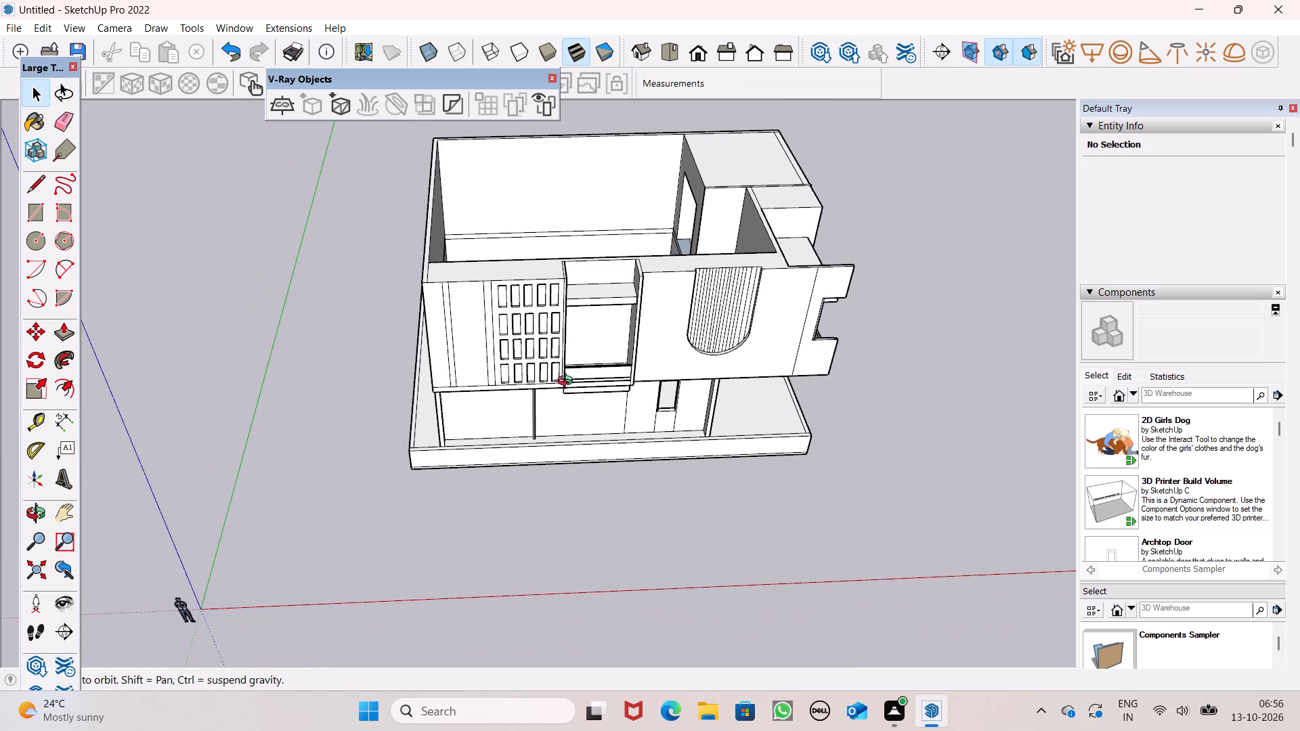
pyautogui.moveTo(568, 382); pyautogui.dragTo(410, 234, button='middle')
pyautogui.scroll(8, 467, 304)
pyautogui.moveTo(514, 326); pyautogui.dragTo(290, 384, button='middle')
pyautogui.scroll(-2, 542, 377)
pyautogui.moveTo(626, 442); pyautogui.dragTo(909, 362, button='middle')
pyautogui.scroll(1, 903, 397)
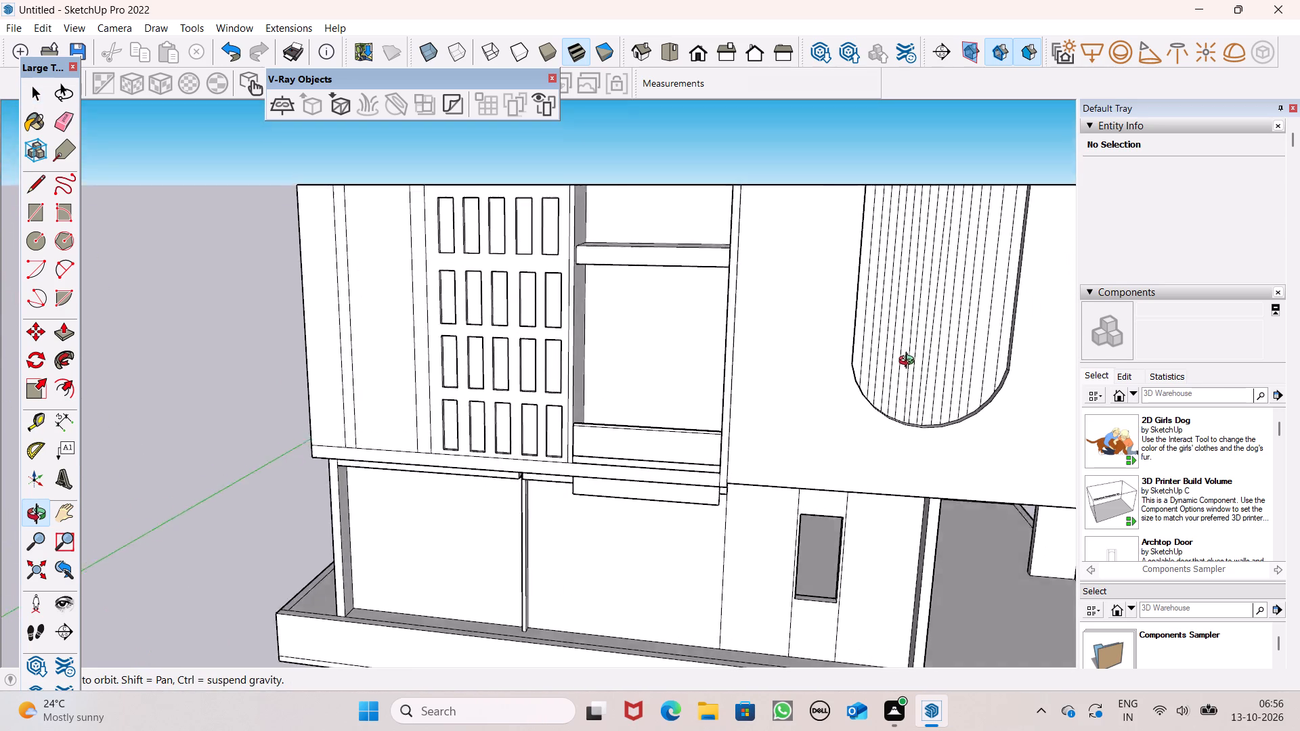
pyautogui.moveTo(909, 362); pyautogui.dragTo(908, 331, button='middle')
pyautogui.scroll(-12, 804, 296)
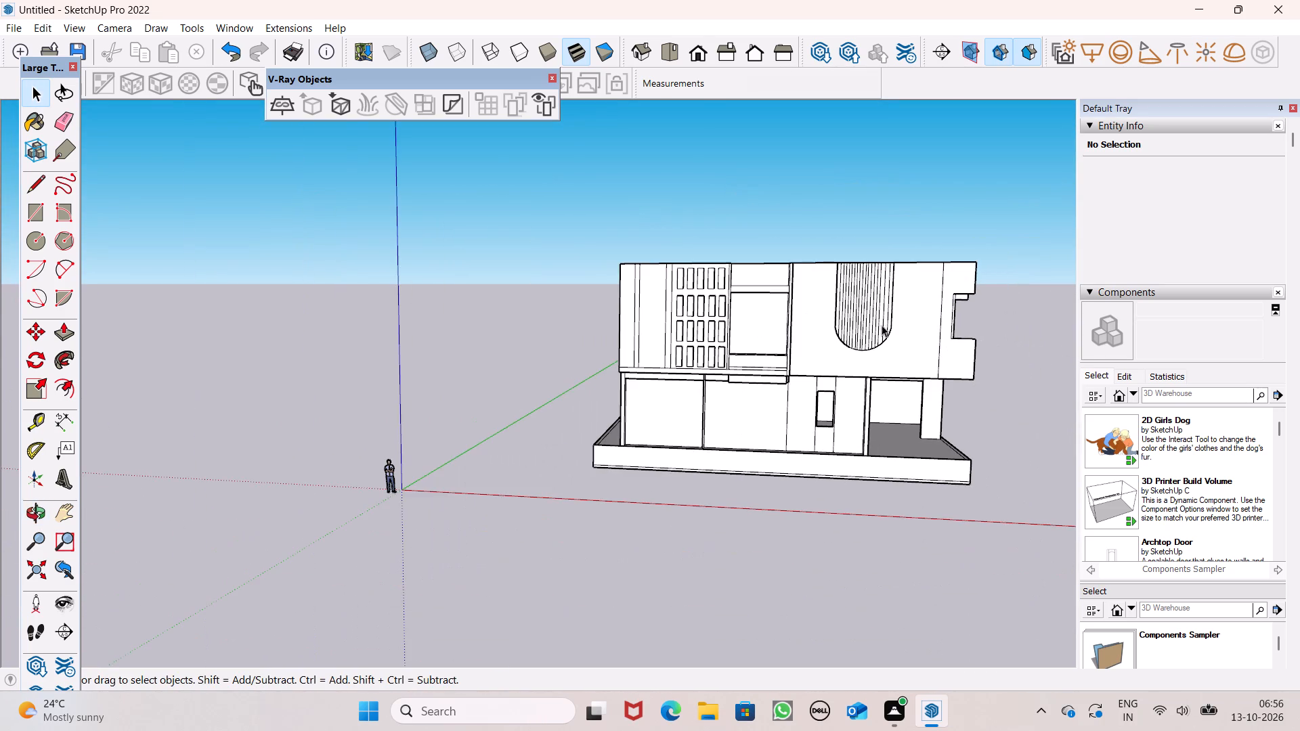
pyautogui.moveTo(886, 326); pyautogui.dragTo(413, 376, button='middle')
pyautogui.moveTo(404, 376); pyautogui.dragTo(395, 375, button='middle')
pyautogui.scroll(-3, 840, 347)
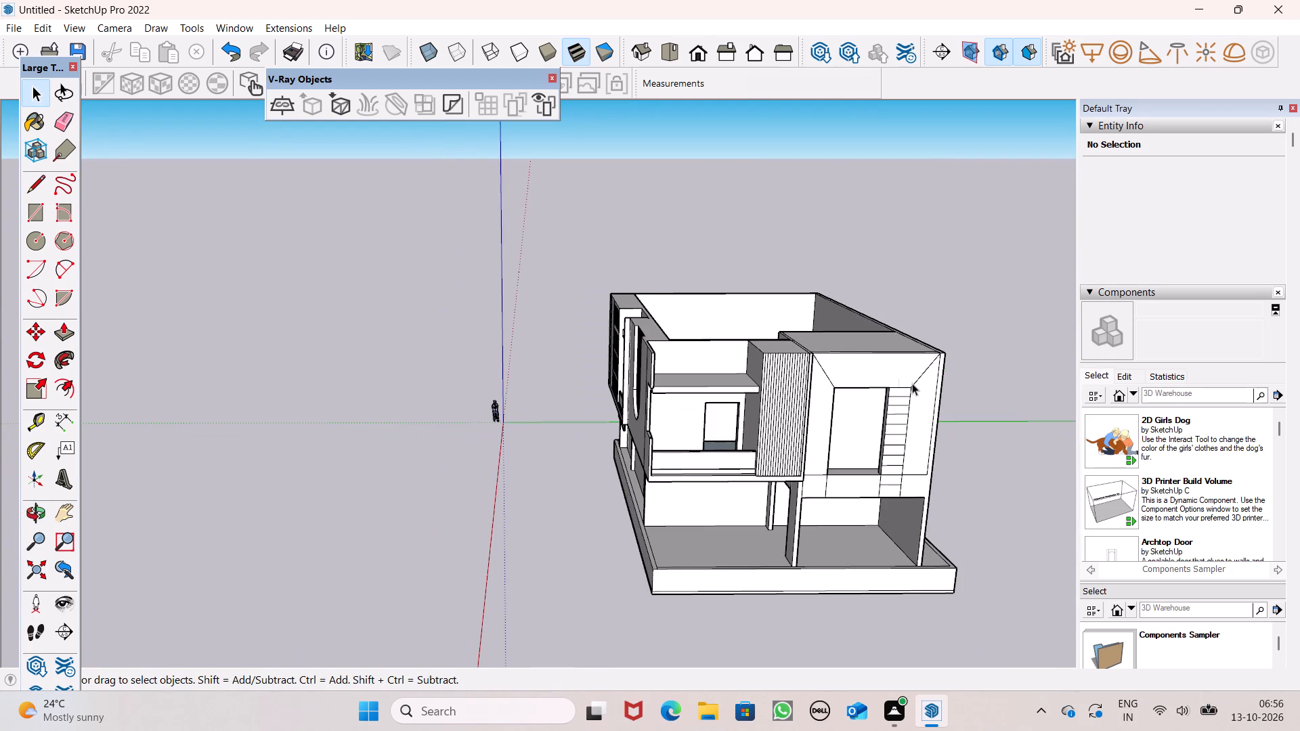
pyautogui.moveTo(903, 399); pyautogui.dragTo(874, 404, button='middle')
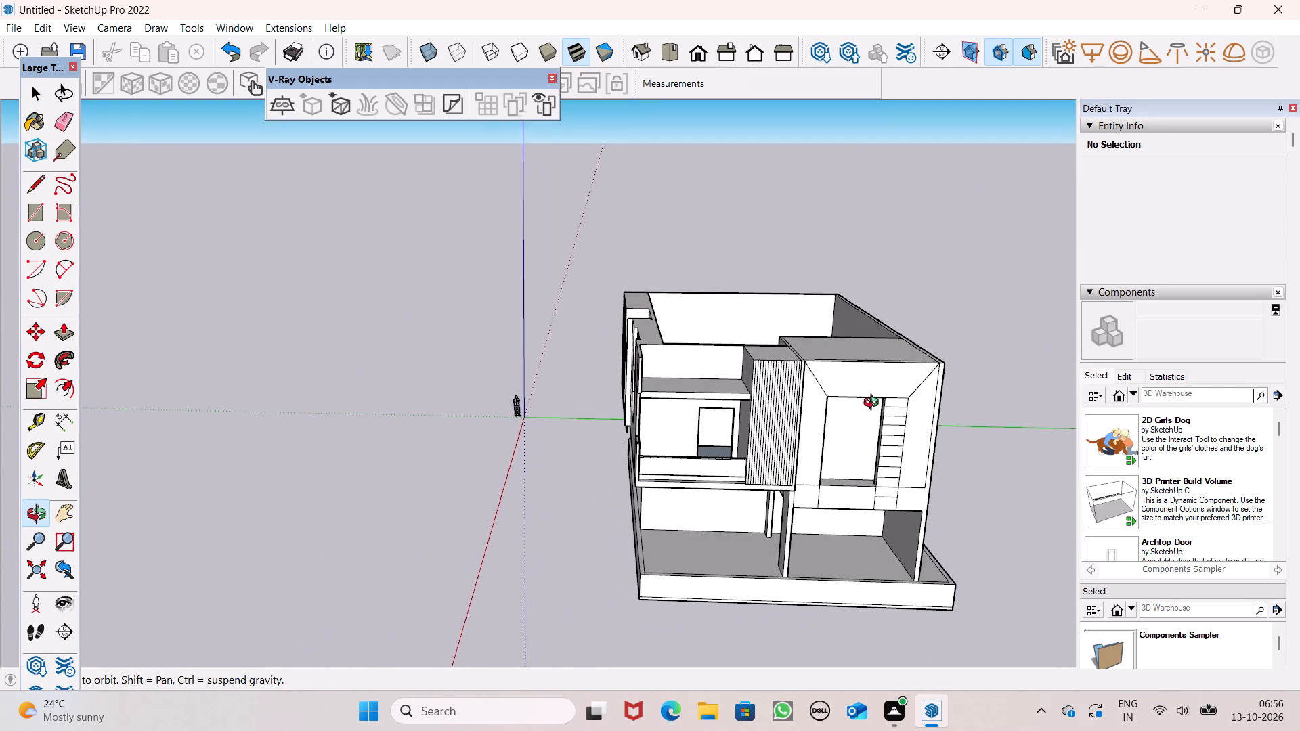
pyautogui.moveTo(874, 404); pyautogui.dragTo(872, 397, button='middle')
pyautogui.scroll(1, 840, 384)
pyautogui.scroll(4, 776, 382)
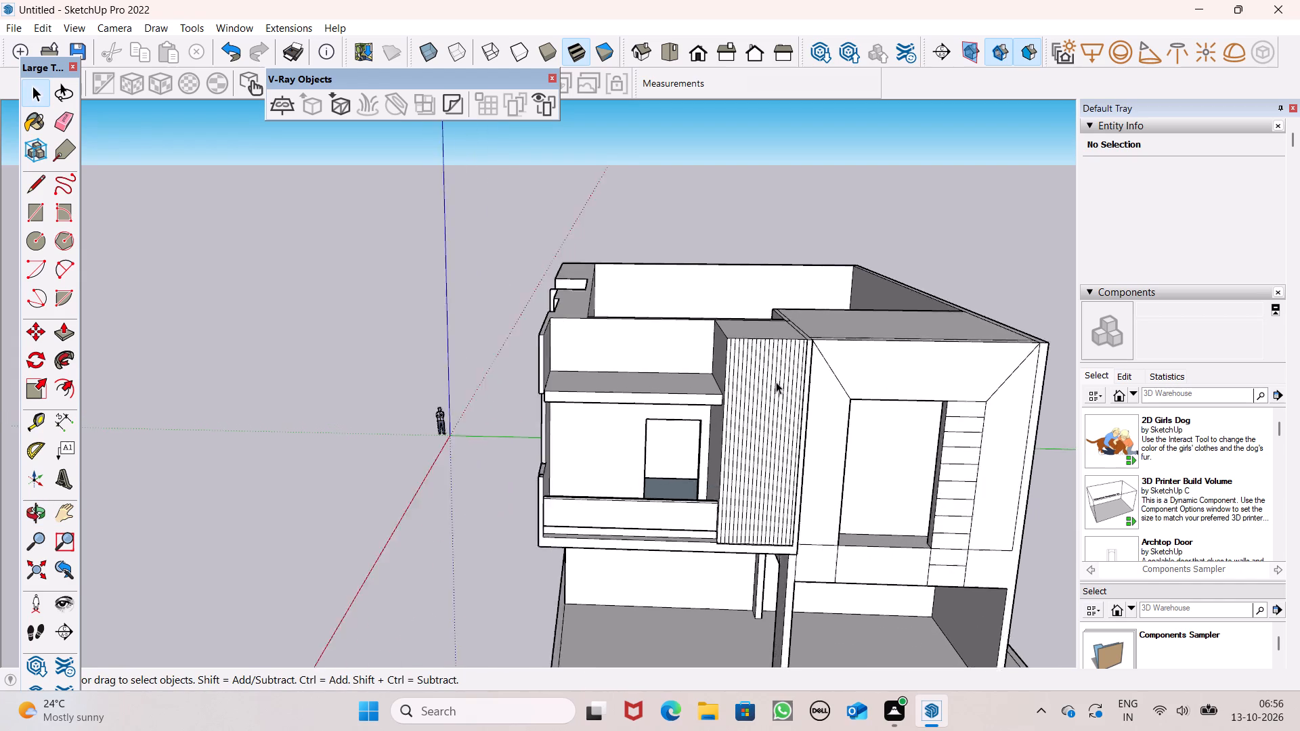
pyautogui.scroll(3, 776, 382)
pyautogui.scroll(3, 559, 395)
pyautogui.scroll(-2, 546, 370)
pyautogui.moveTo(550, 405); pyautogui.dragTo(583, 536, button='middle')
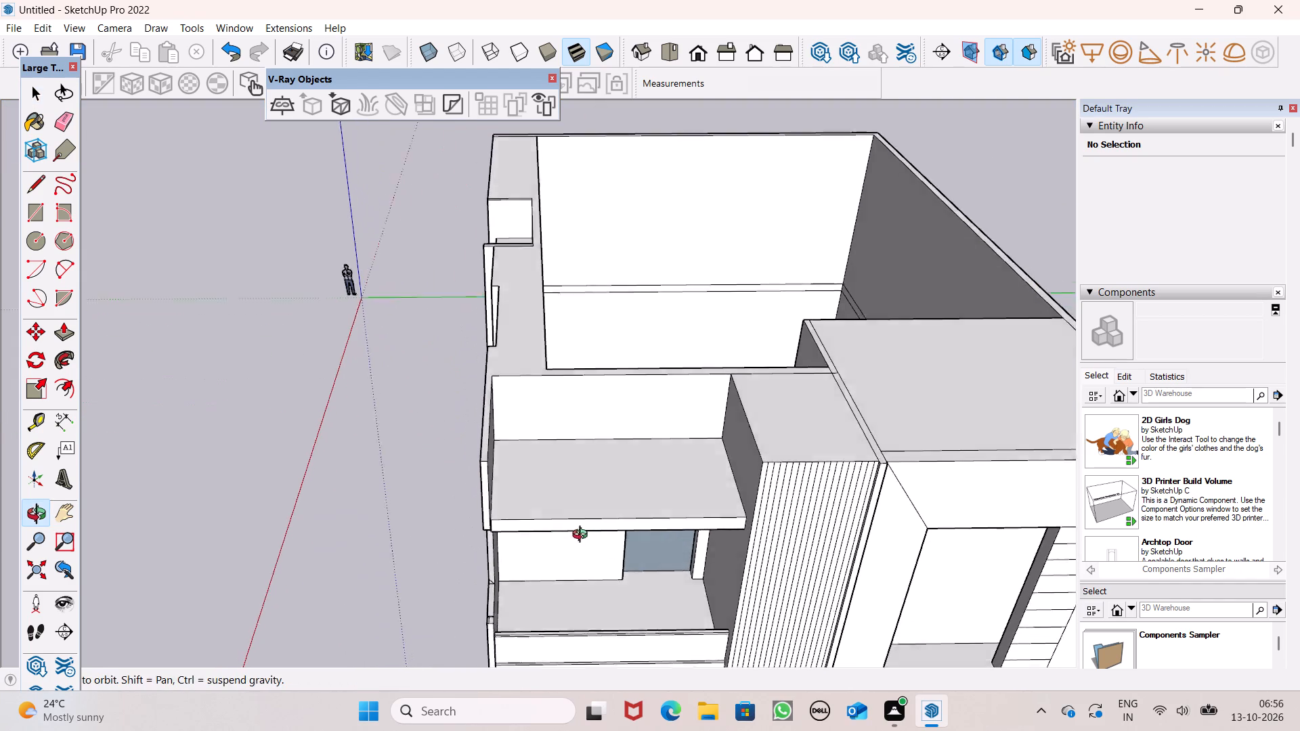
pyautogui.moveTo(583, 536); pyautogui.dragTo(583, 537, button='middle')
pyautogui.scroll(8, 548, 541)
pyautogui.scroll(1, 538, 439)
pyautogui.moveTo(538, 441); pyautogui.dragTo(502, 510, button='middle')
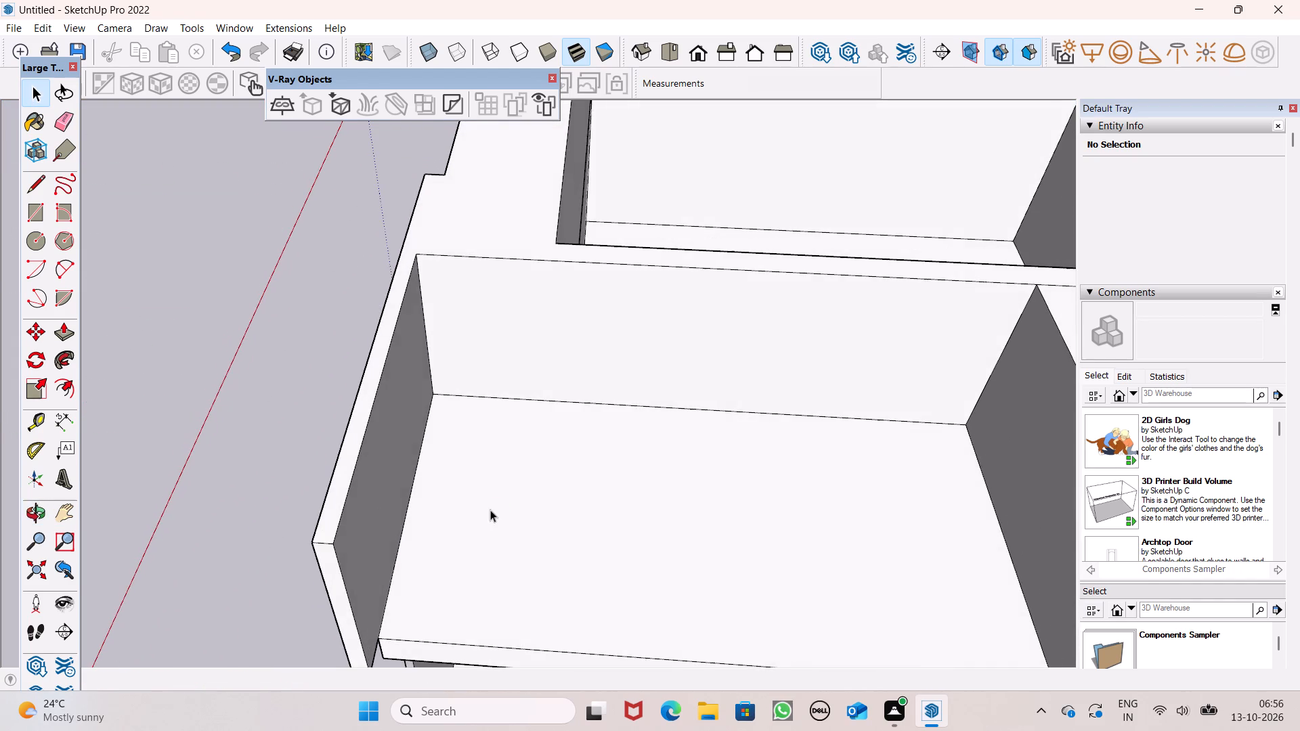
pyautogui.scroll(-7, 338, 488)
pyautogui.moveTo(373, 588); pyautogui.dragTo(404, 498, button='middle')
pyautogui.scroll(3, 375, 463)
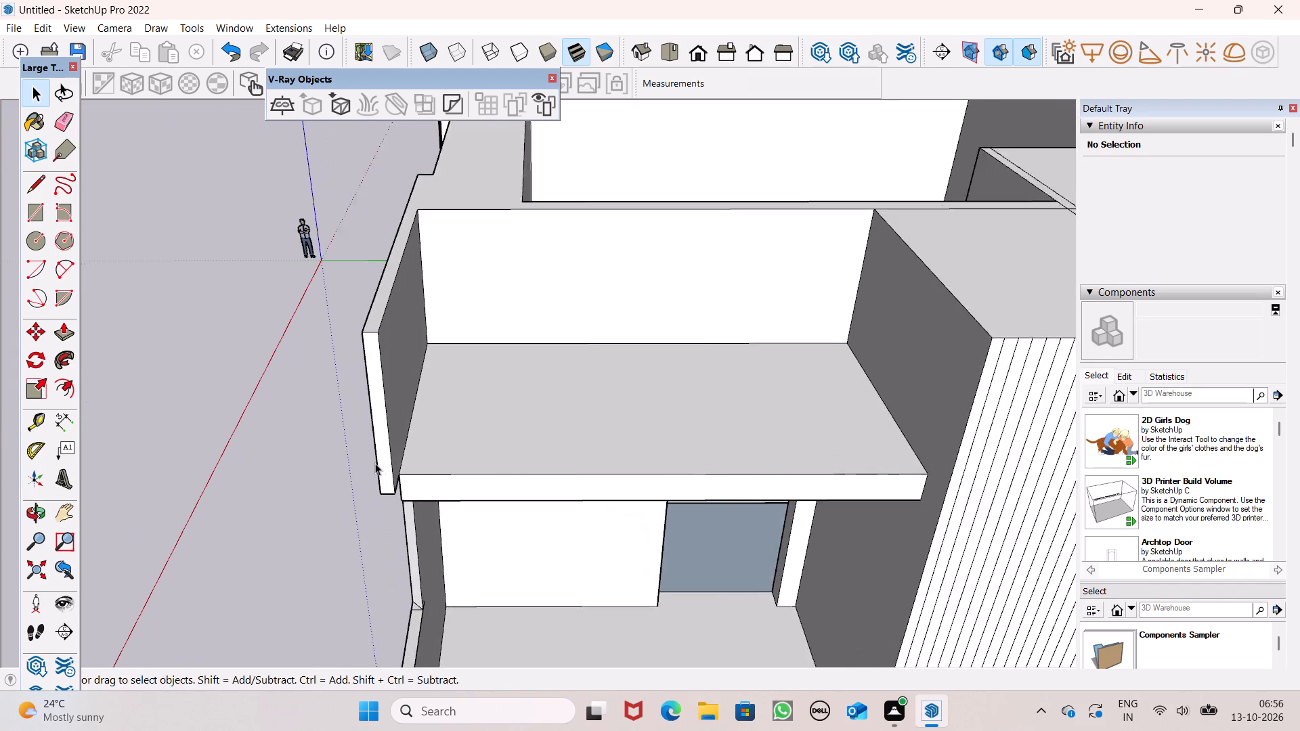
pyautogui.scroll(1, 375, 463)
pyautogui.moveTo(471, 489); pyautogui.dragTo(805, 350, button='middle')
pyautogui.scroll(-2, 777, 353)
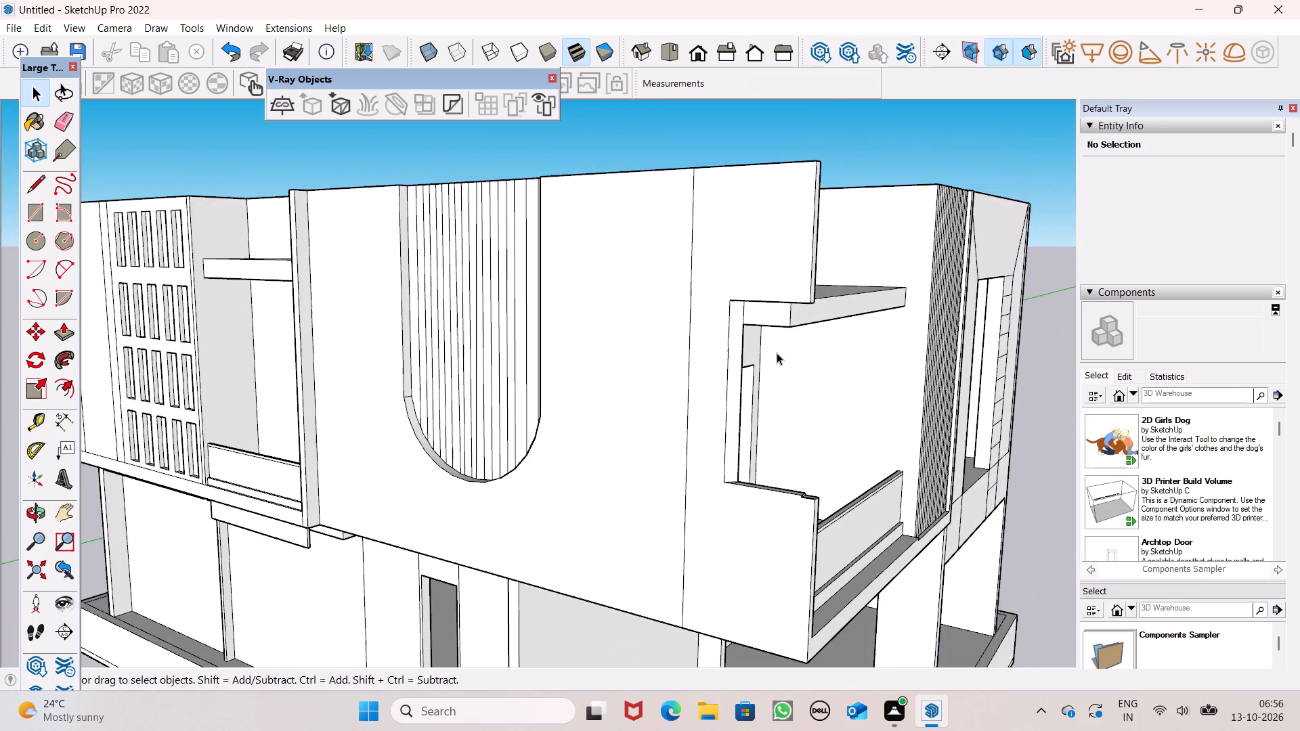
pyautogui.moveTo(833, 404); pyautogui.dragTo(664, 495, button='middle')
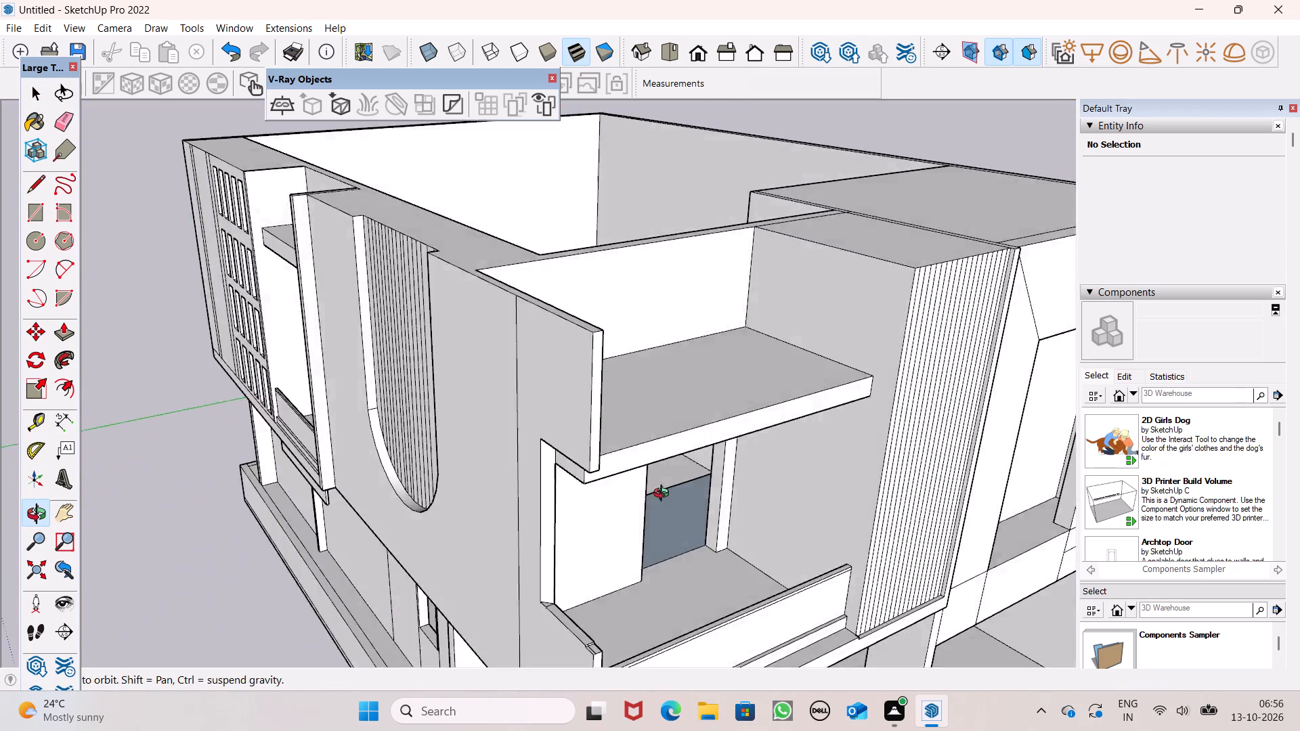
pyautogui.moveTo(664, 495); pyautogui.dragTo(436, 525, button='middle')
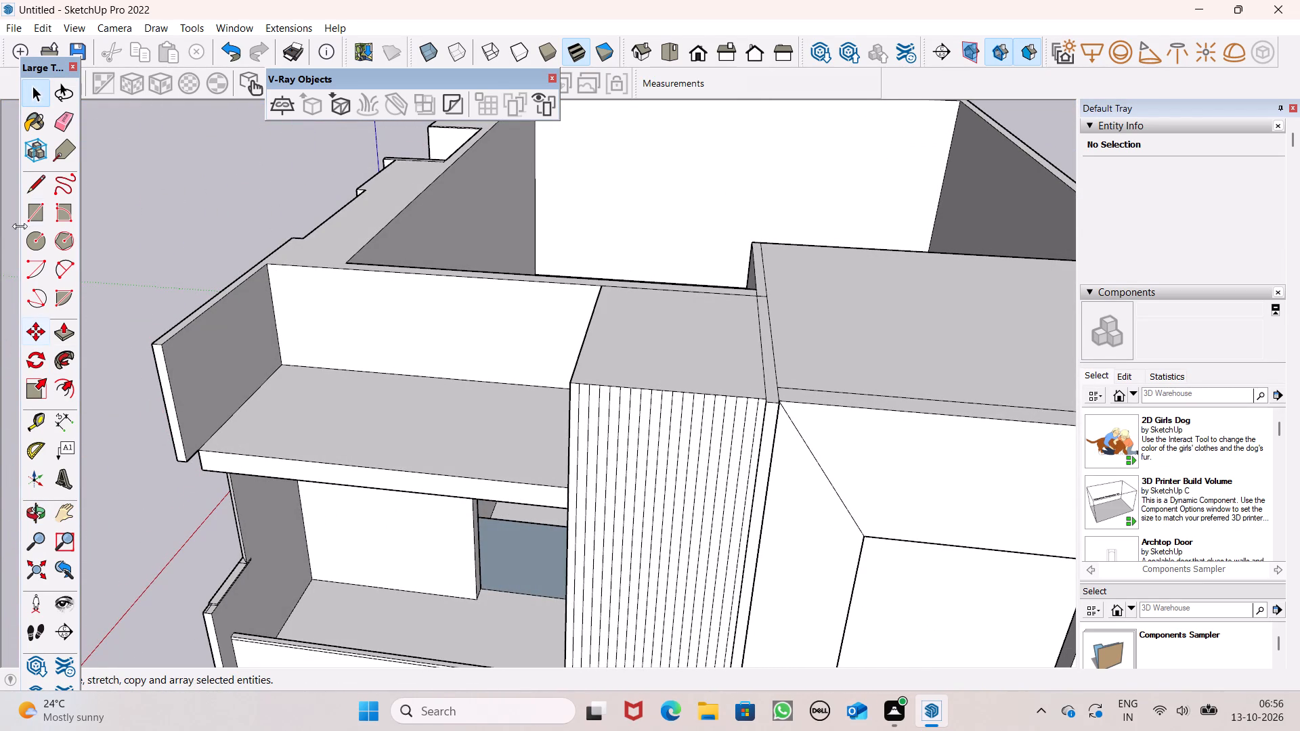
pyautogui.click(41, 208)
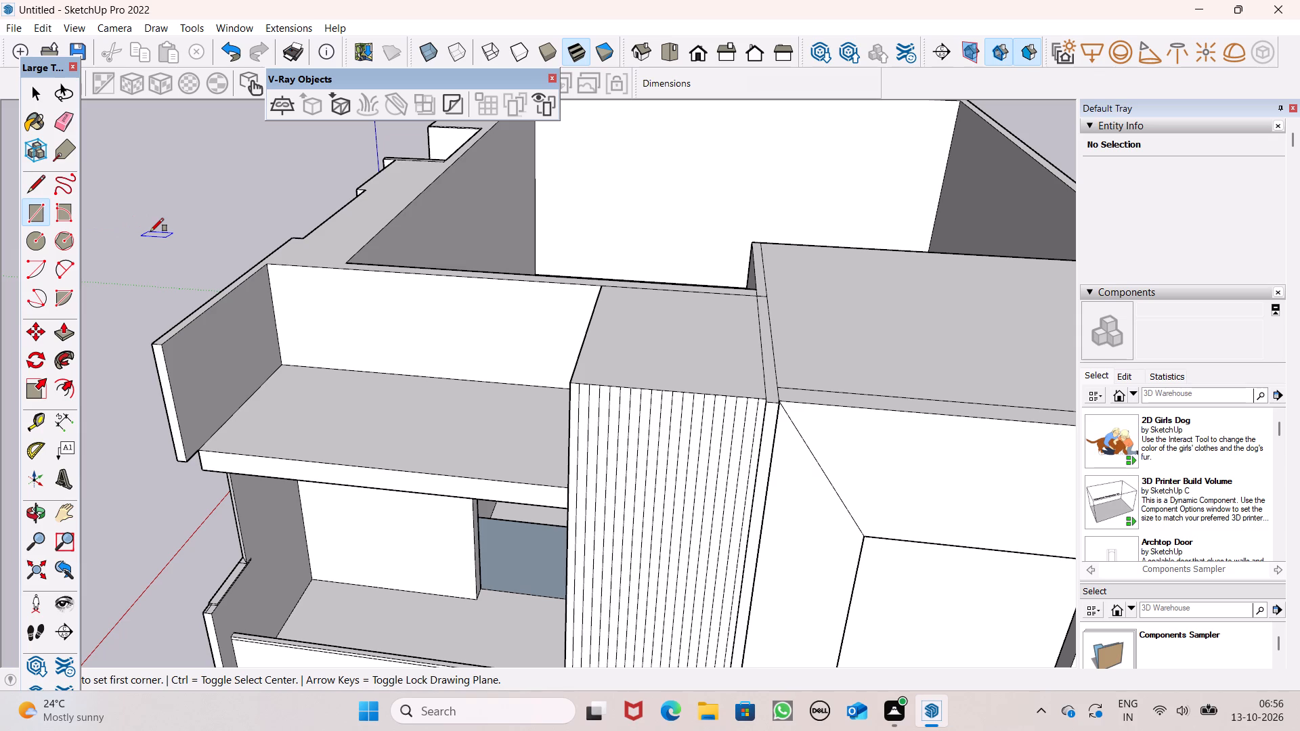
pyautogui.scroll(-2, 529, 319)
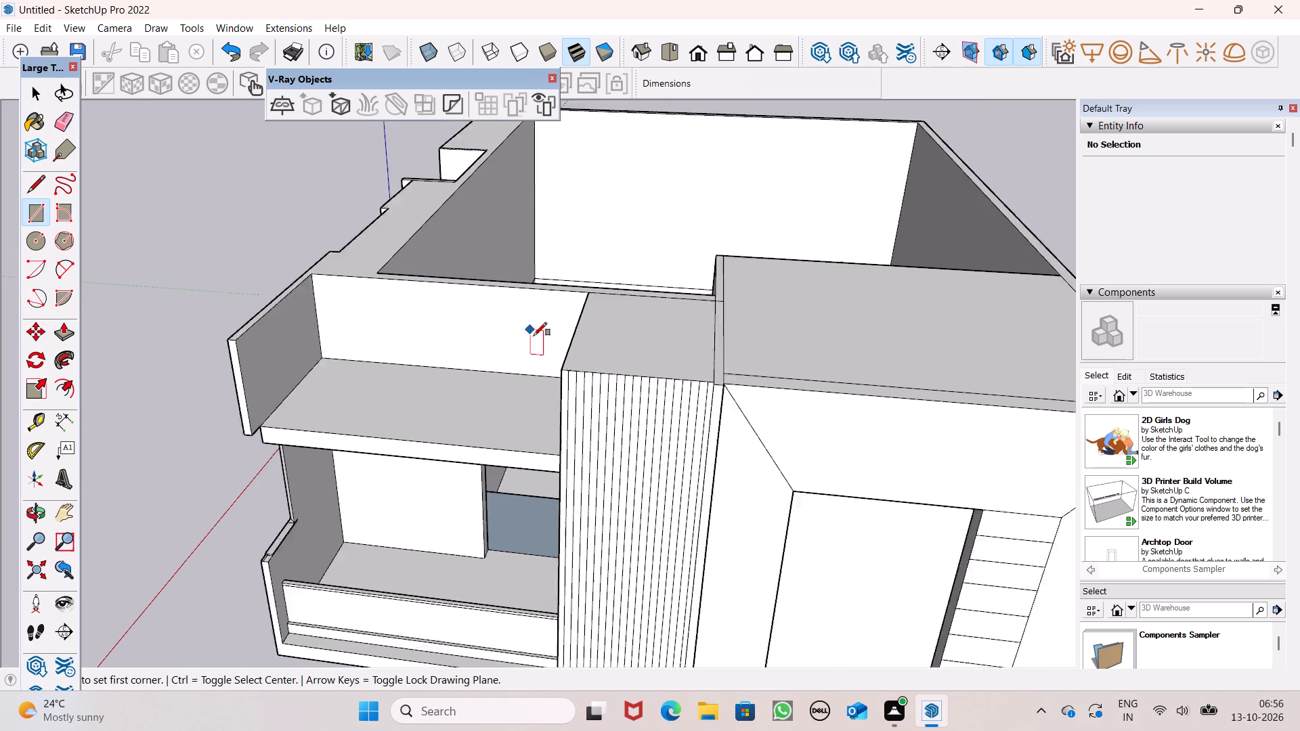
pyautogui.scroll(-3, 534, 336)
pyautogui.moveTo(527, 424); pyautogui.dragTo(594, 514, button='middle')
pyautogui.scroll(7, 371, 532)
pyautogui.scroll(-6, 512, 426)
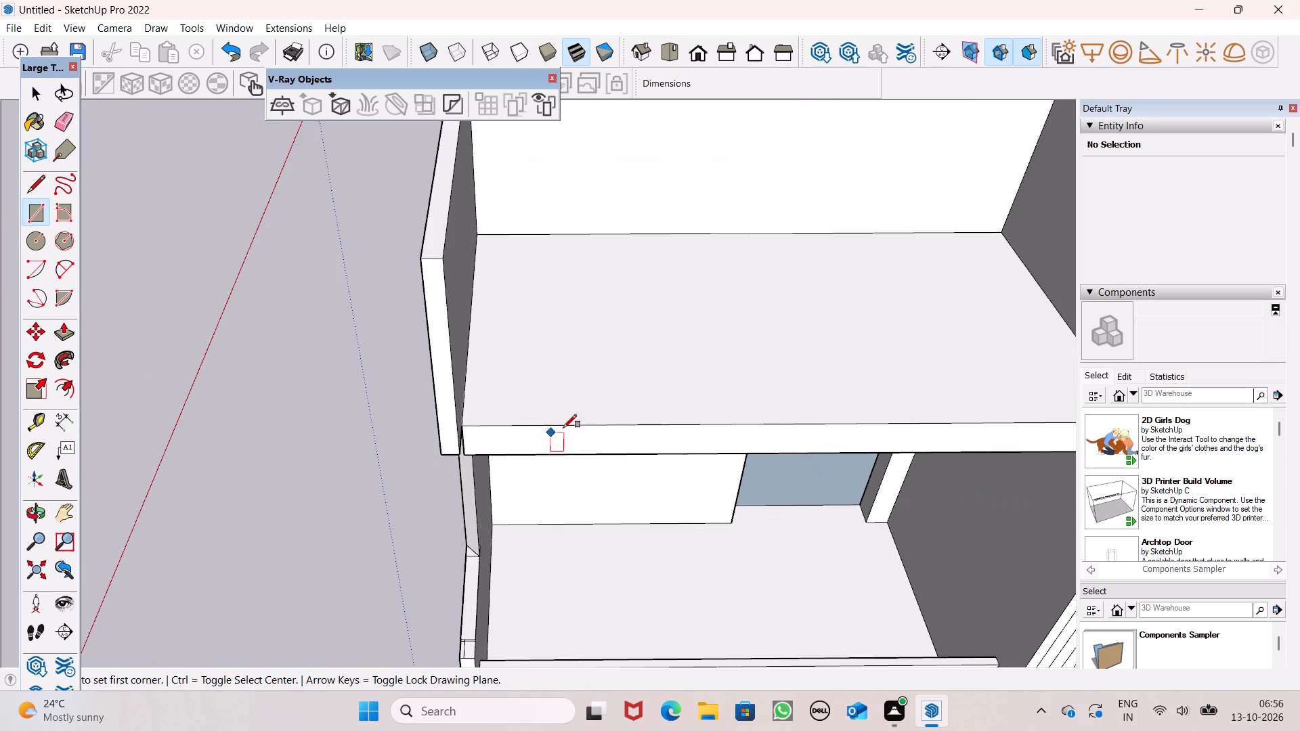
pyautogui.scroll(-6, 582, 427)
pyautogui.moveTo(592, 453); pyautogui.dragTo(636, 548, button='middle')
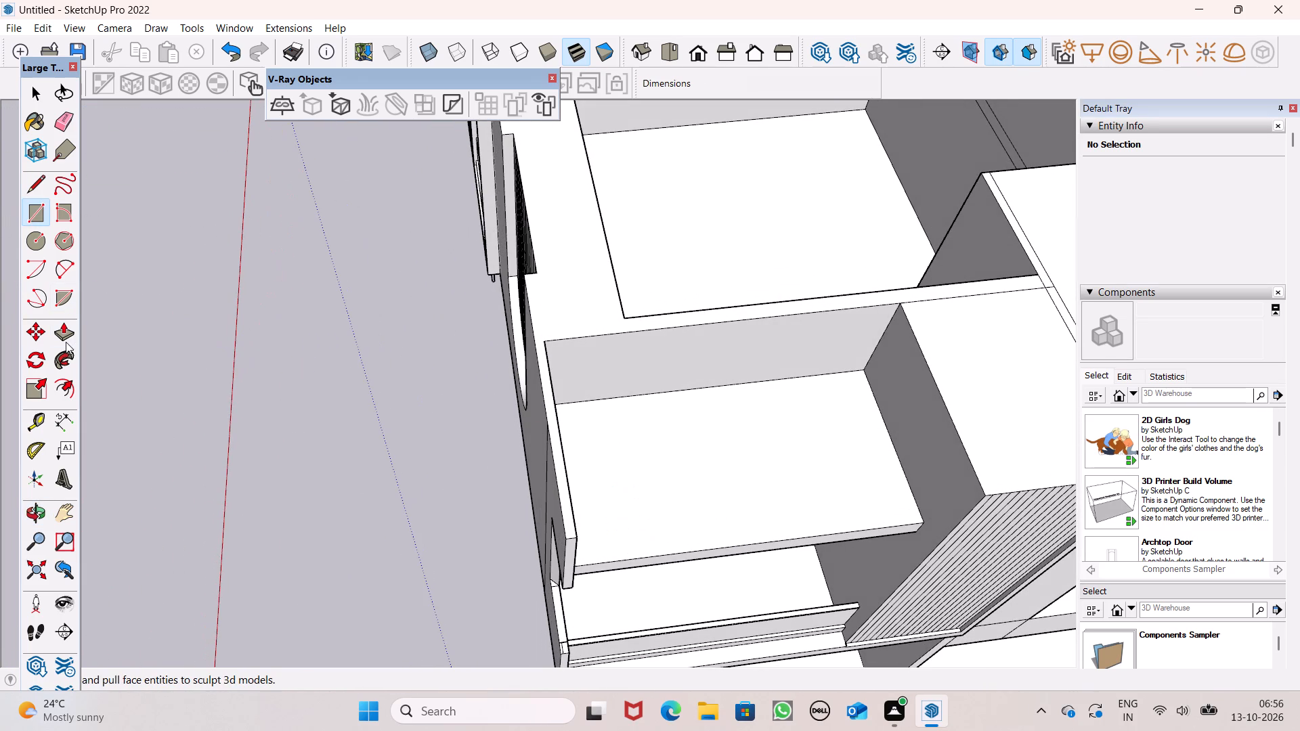
# Push the end face of the side wall above the balcony's notched opening back almost to the opening's inner vertical edge.
pyautogui.click(66, 342)
pyautogui.moveTo(299, 441); pyautogui.dragTo(514, 372, button='middle')
pyautogui.scroll(1, 535, 366)
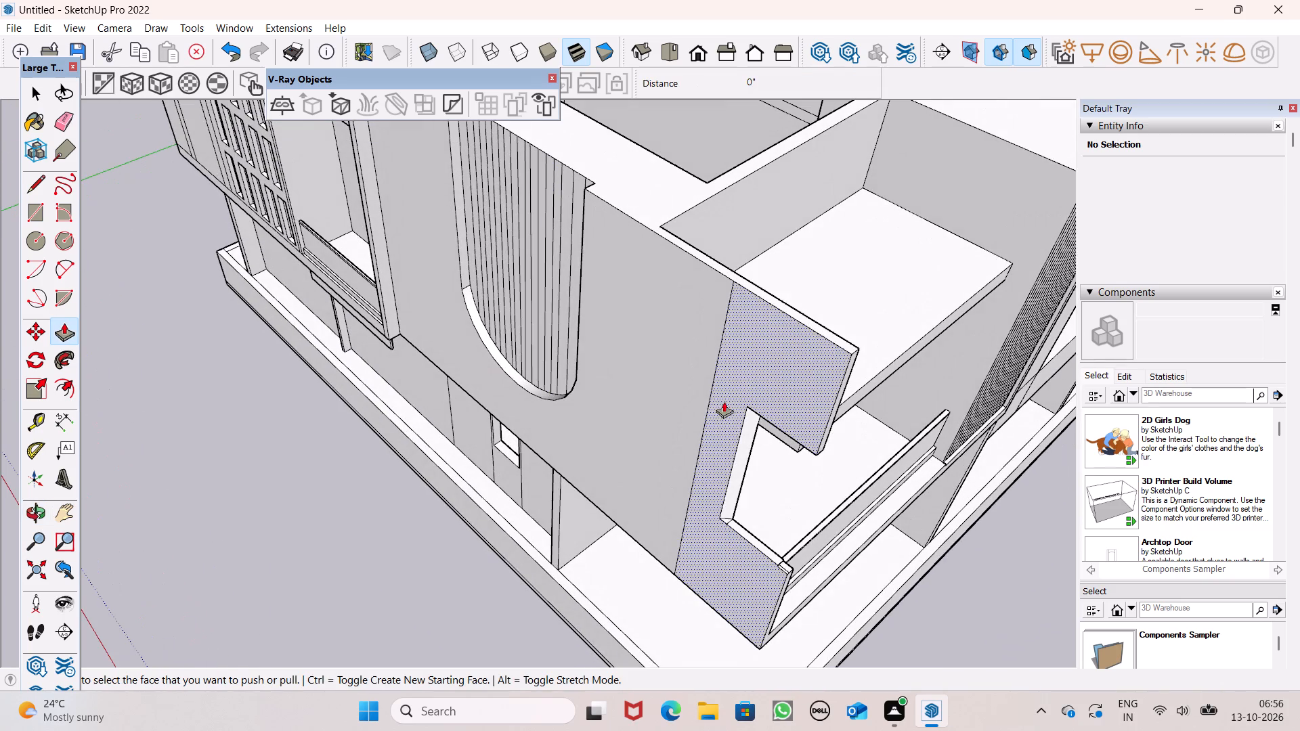
pyautogui.moveTo(827, 430); pyautogui.dragTo(808, 420)
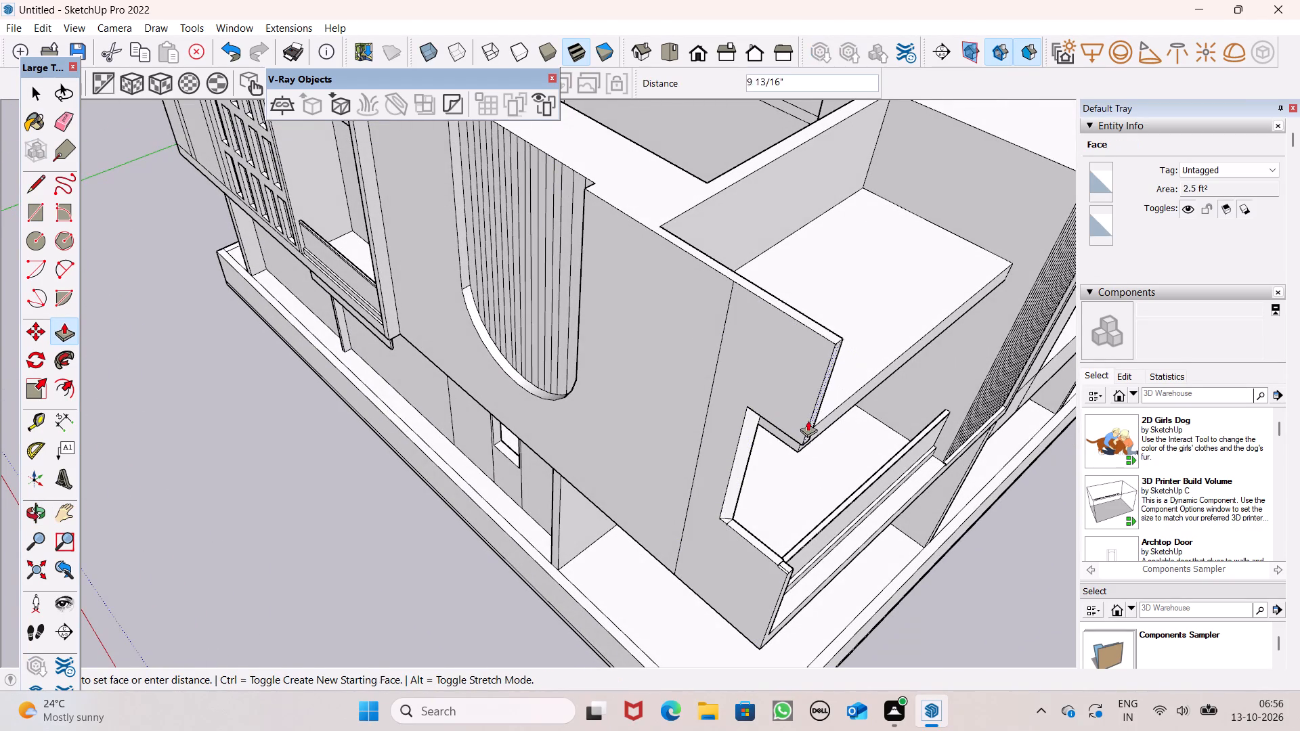
pyautogui.moveTo(808, 420); pyautogui.dragTo(777, 396)
pyautogui.click(777, 396)
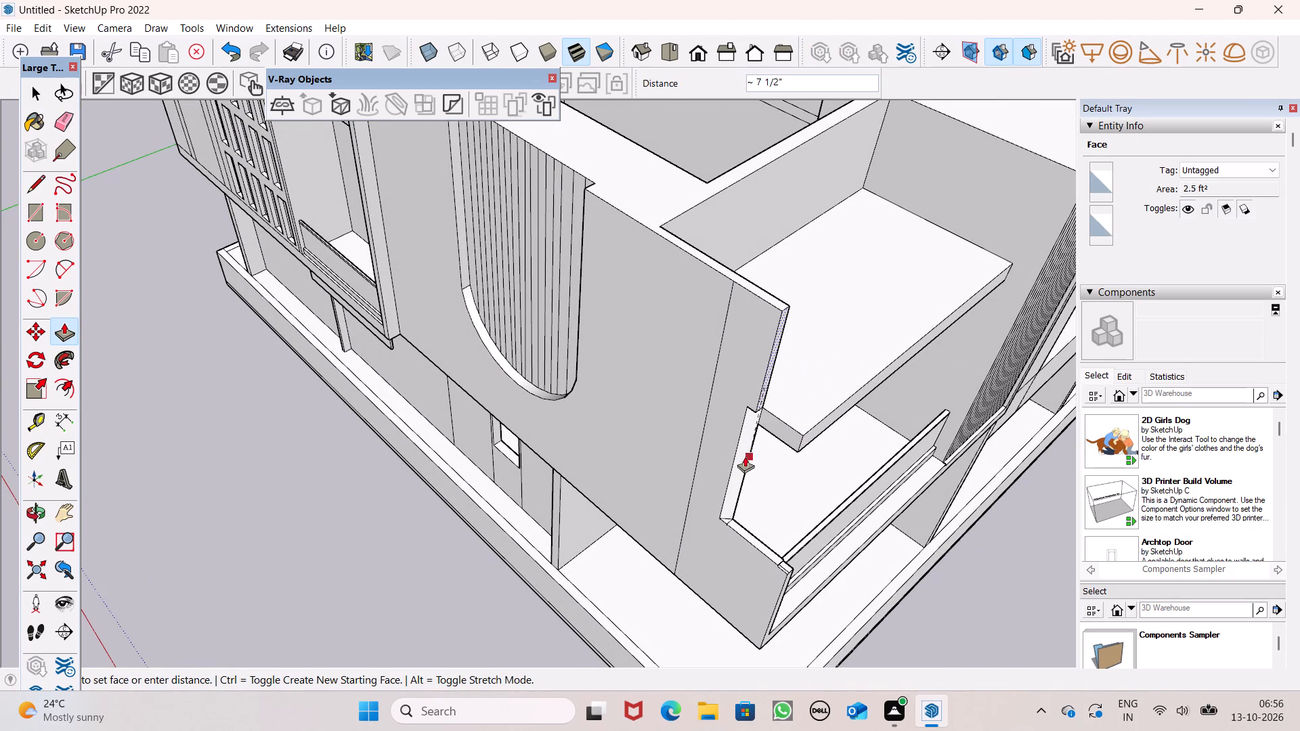
pyautogui.click(759, 439)
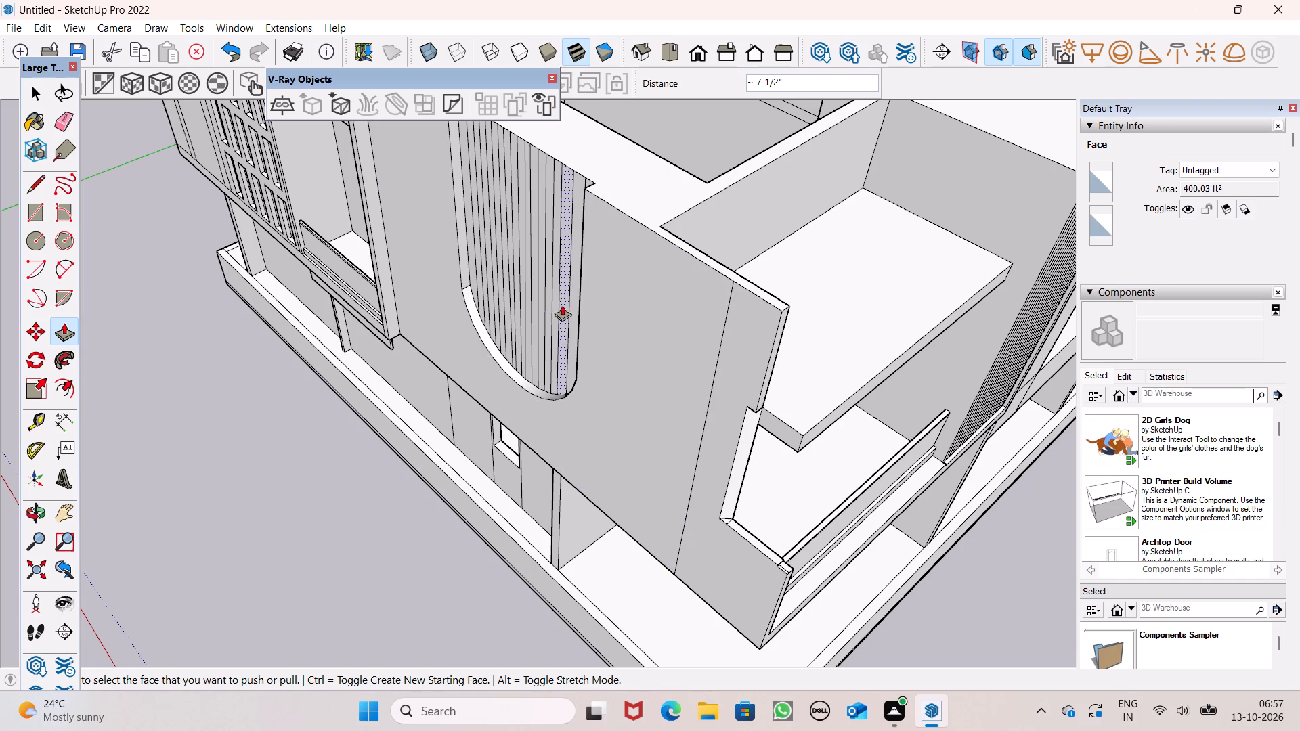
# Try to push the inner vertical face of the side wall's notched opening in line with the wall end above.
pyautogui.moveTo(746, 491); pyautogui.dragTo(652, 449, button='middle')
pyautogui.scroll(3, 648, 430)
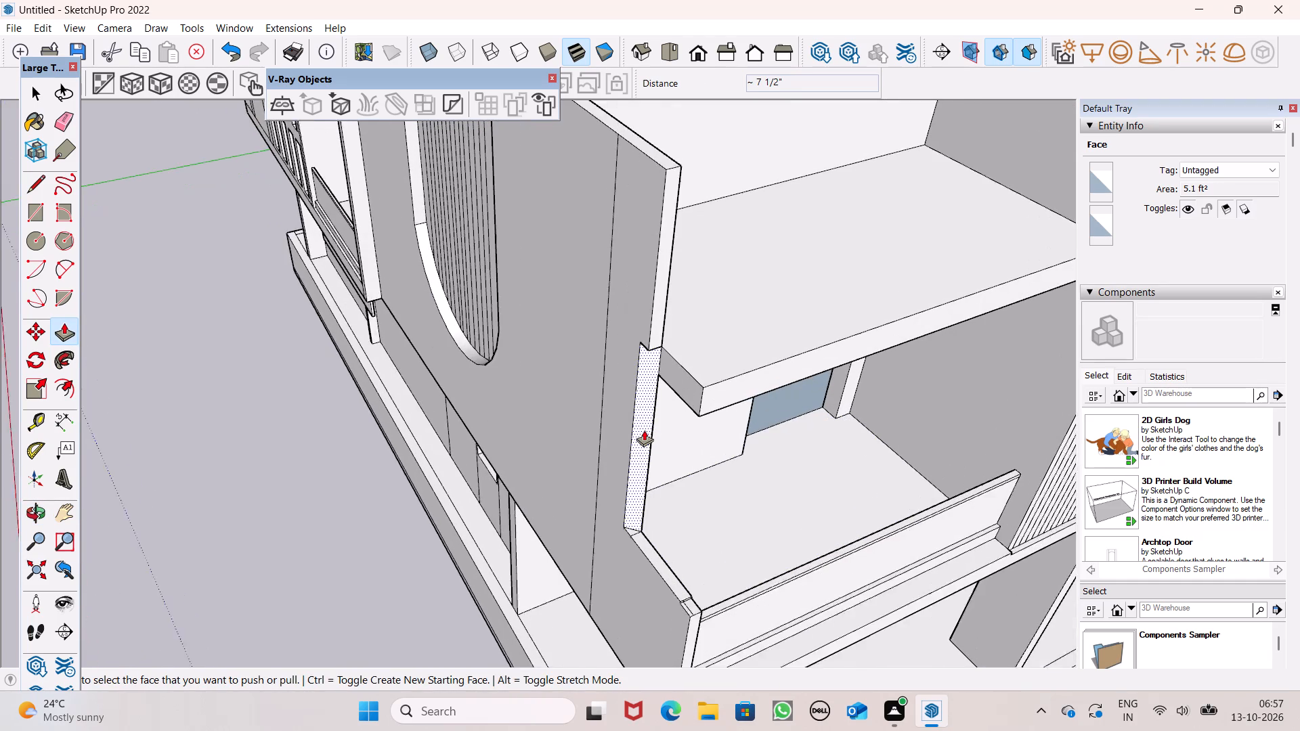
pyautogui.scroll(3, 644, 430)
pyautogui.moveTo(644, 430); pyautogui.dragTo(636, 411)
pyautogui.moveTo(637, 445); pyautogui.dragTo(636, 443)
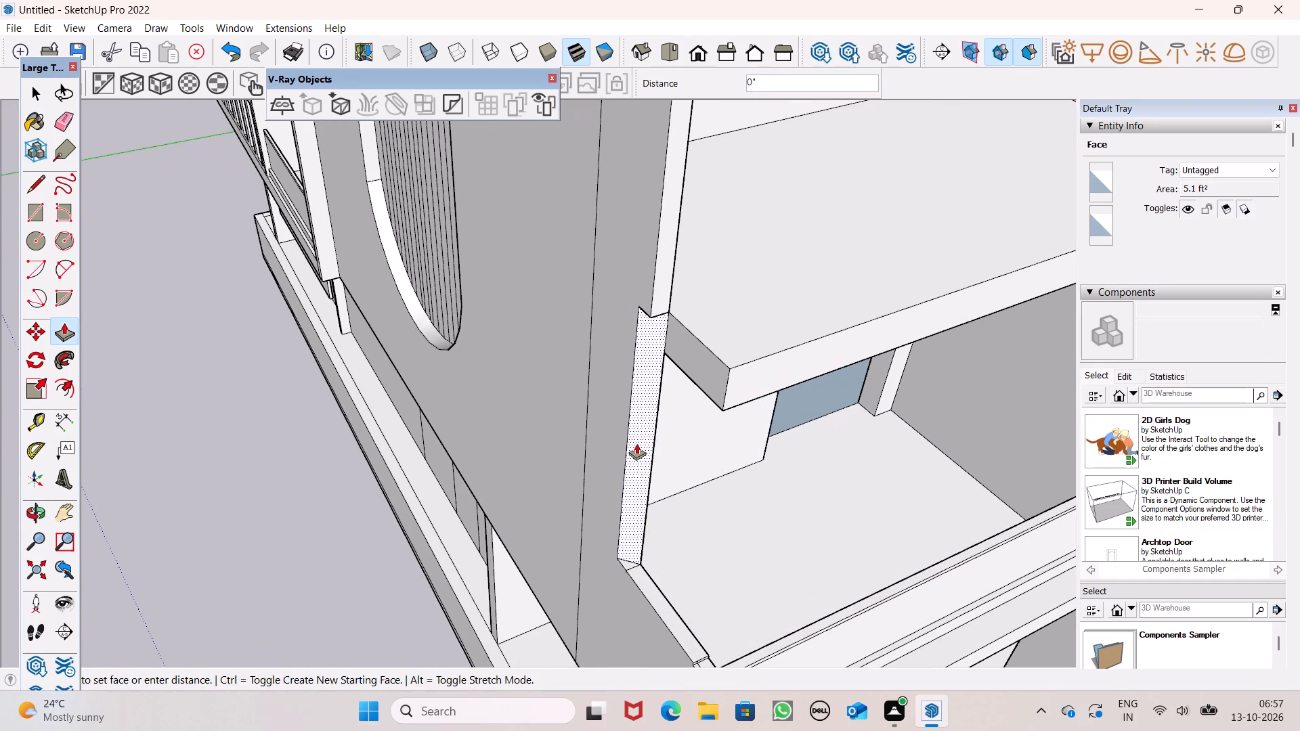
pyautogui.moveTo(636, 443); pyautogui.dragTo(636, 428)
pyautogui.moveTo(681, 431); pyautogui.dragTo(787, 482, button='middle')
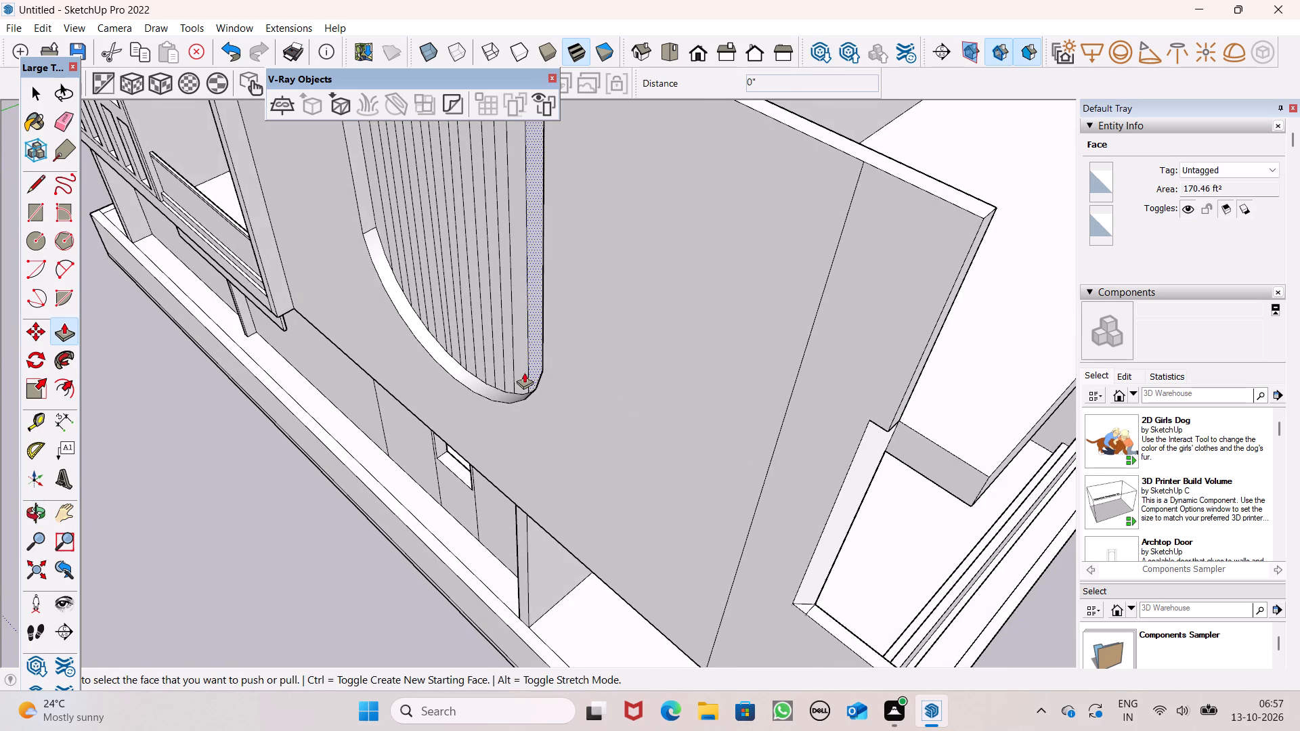
# Examine the upper balcony slab and the reshaped side wall from above, focusing on the slab's outer front corner.
pyautogui.scroll(-2, 523, 372)
pyautogui.press('space')
pyautogui.scroll(-5, 432, 335)
pyautogui.moveTo(689, 414); pyautogui.dragTo(631, 420, button='middle')
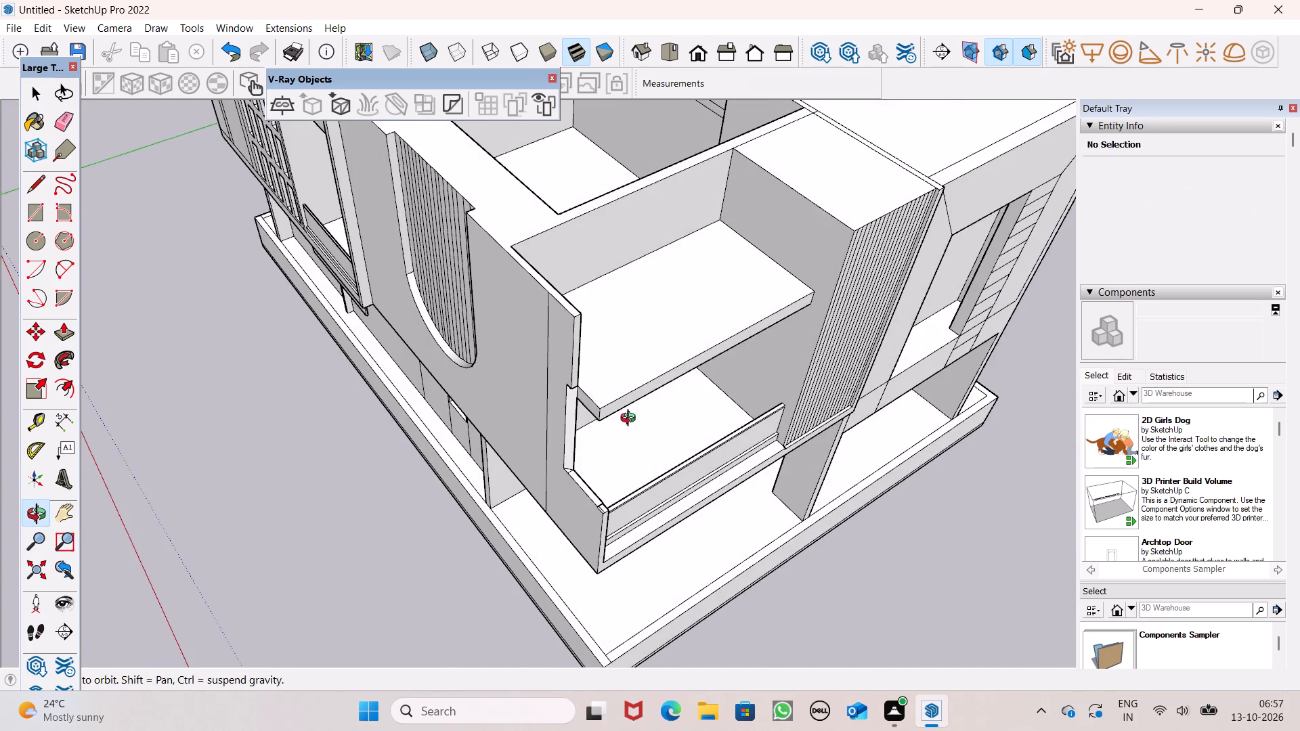
pyautogui.moveTo(631, 420); pyautogui.dragTo(472, 483, button='middle')
pyautogui.click(42, 187)
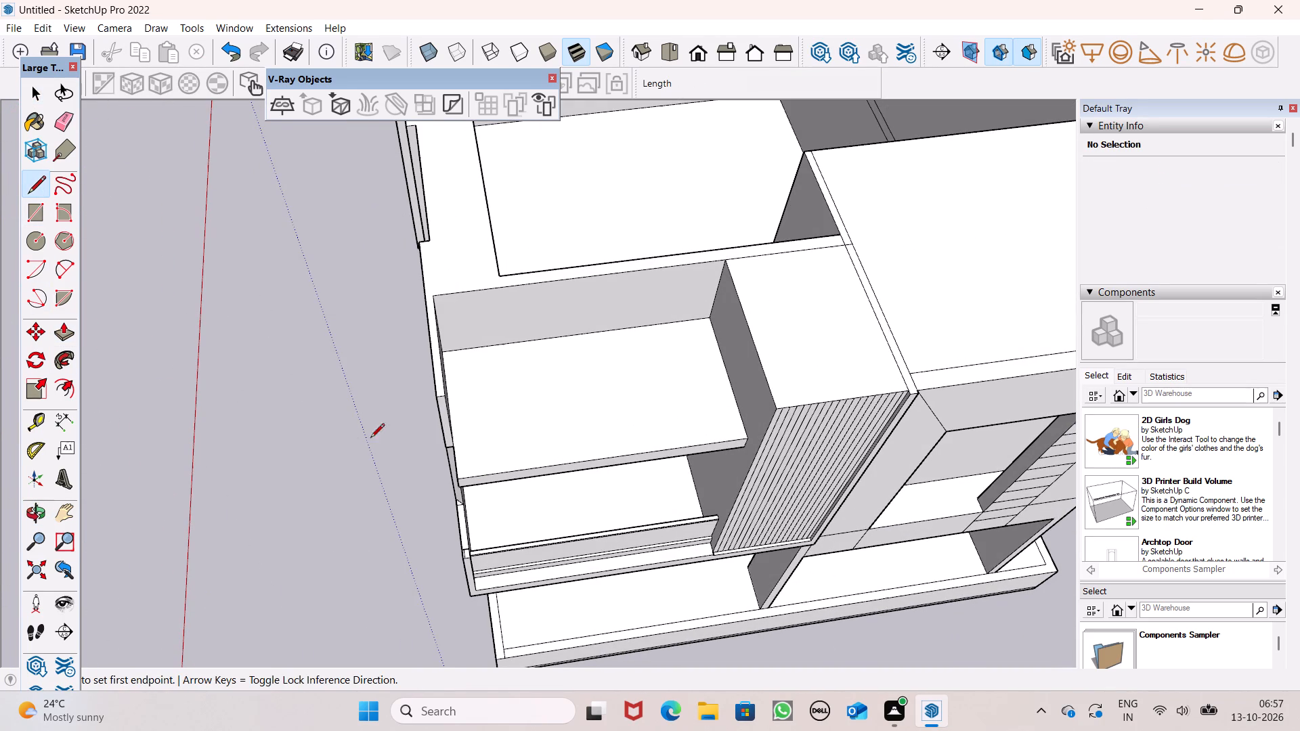
pyautogui.scroll(7, 518, 524)
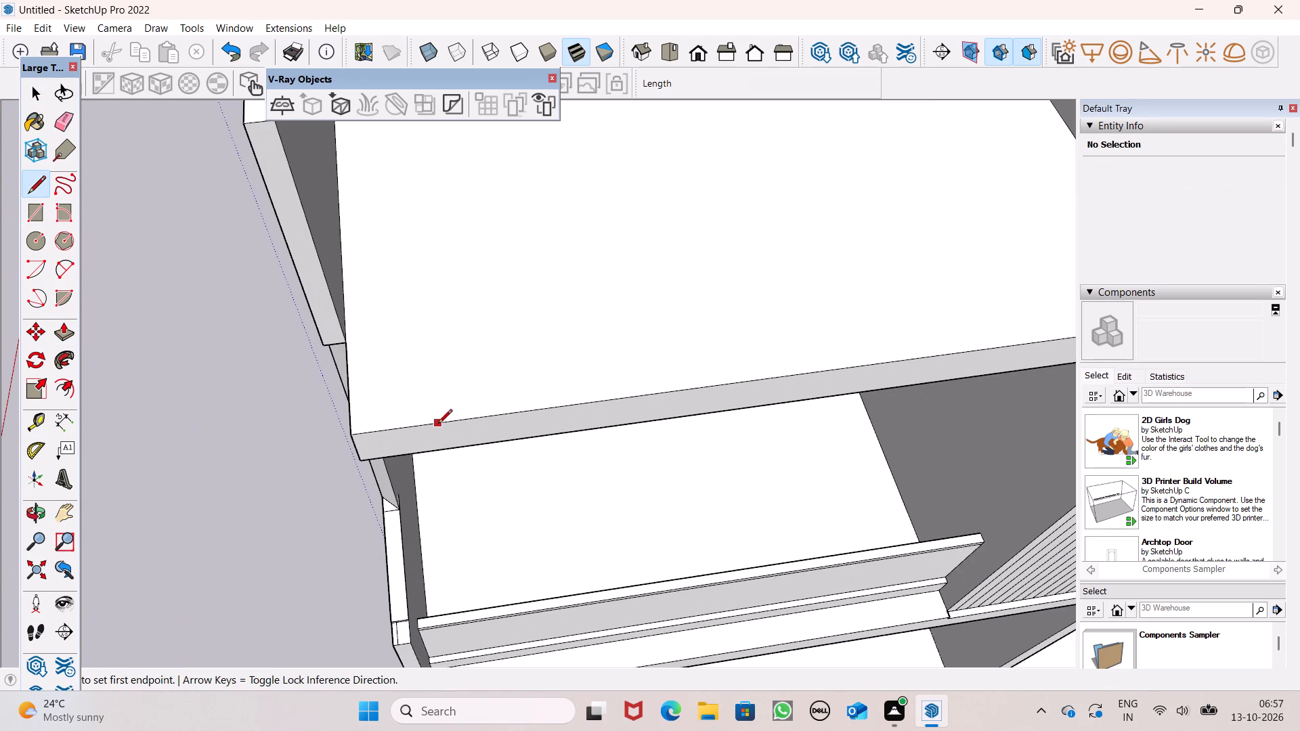
pyautogui.scroll(-1, 438, 424)
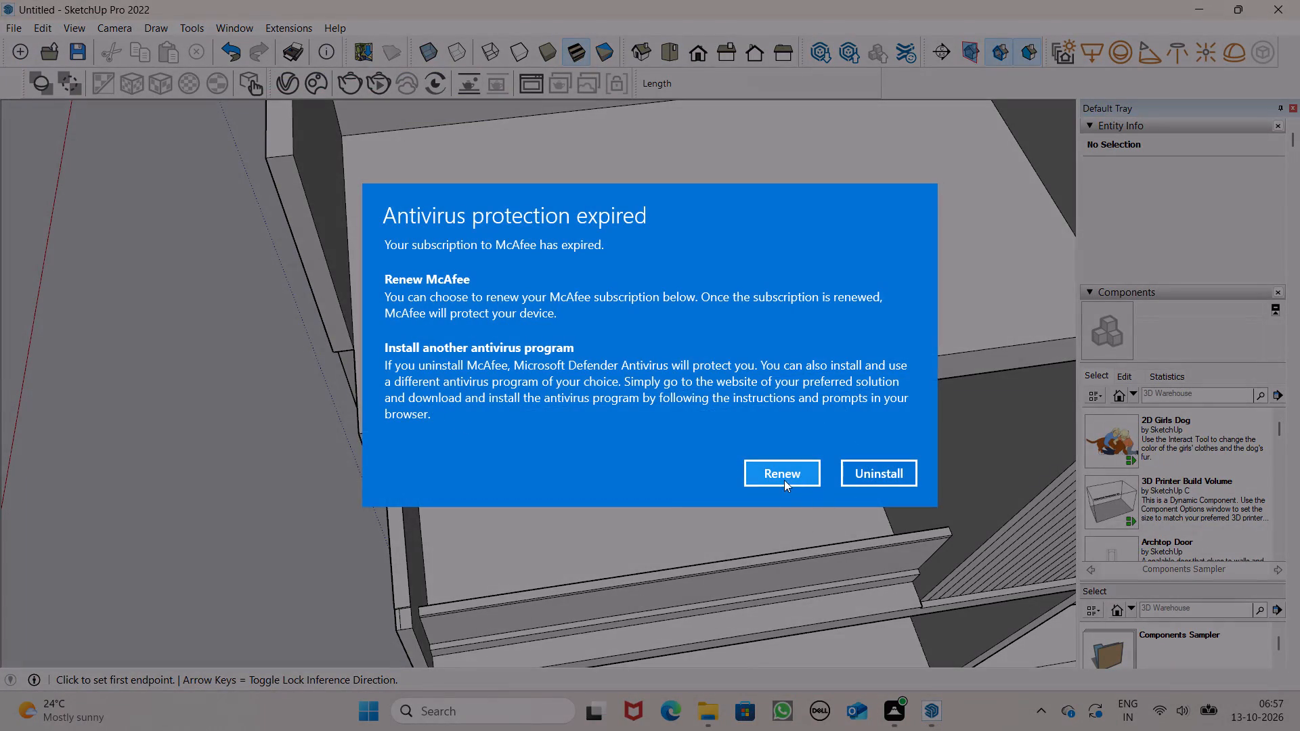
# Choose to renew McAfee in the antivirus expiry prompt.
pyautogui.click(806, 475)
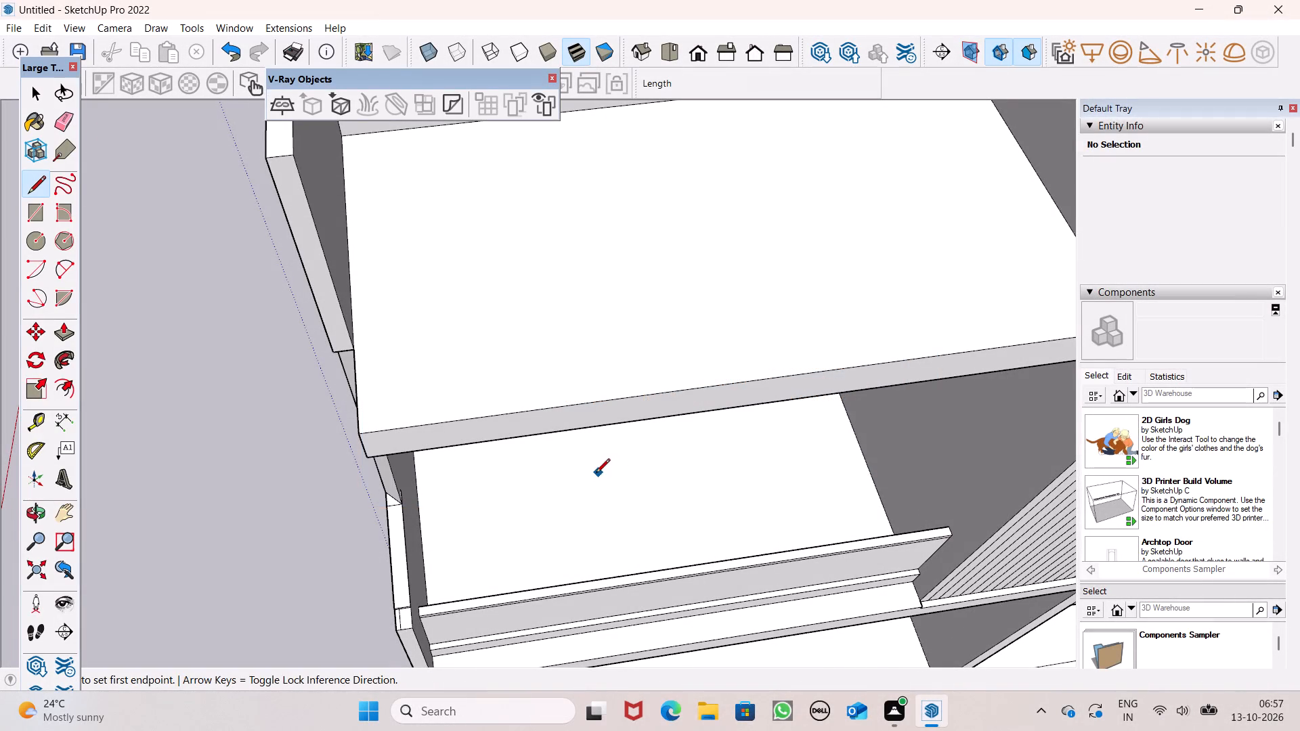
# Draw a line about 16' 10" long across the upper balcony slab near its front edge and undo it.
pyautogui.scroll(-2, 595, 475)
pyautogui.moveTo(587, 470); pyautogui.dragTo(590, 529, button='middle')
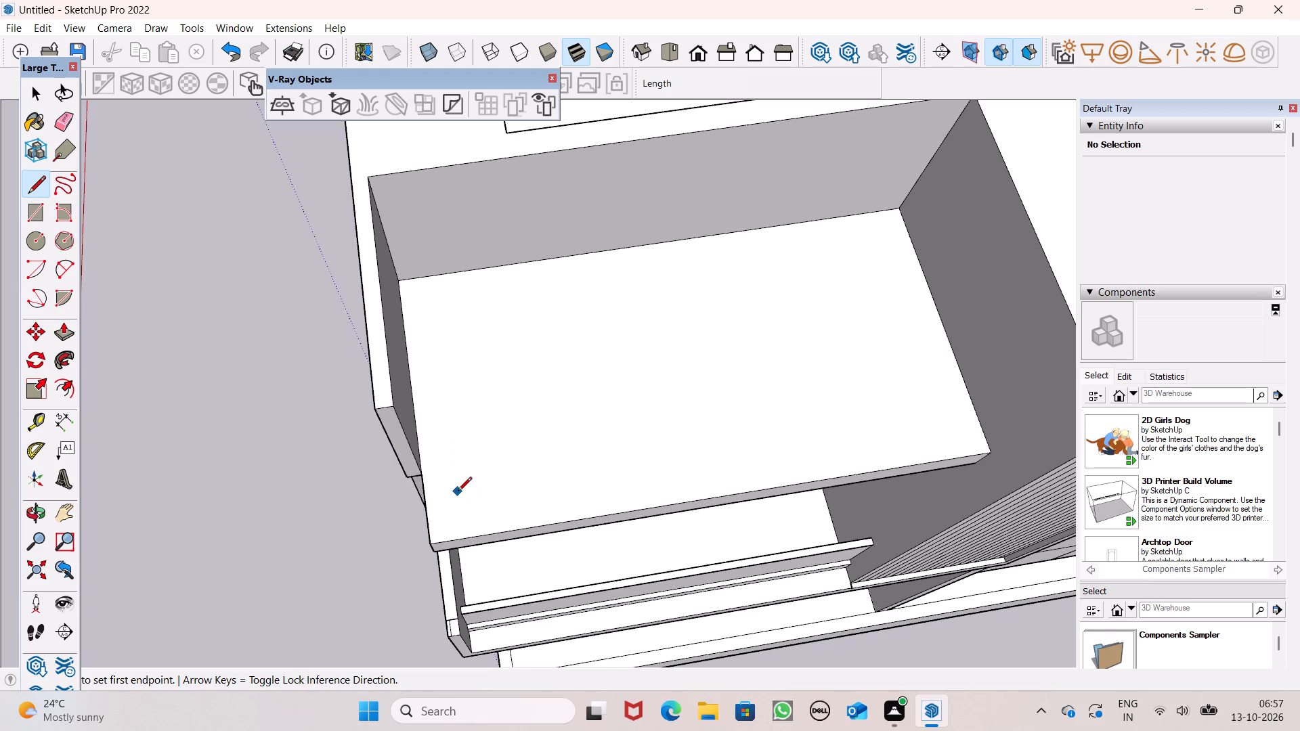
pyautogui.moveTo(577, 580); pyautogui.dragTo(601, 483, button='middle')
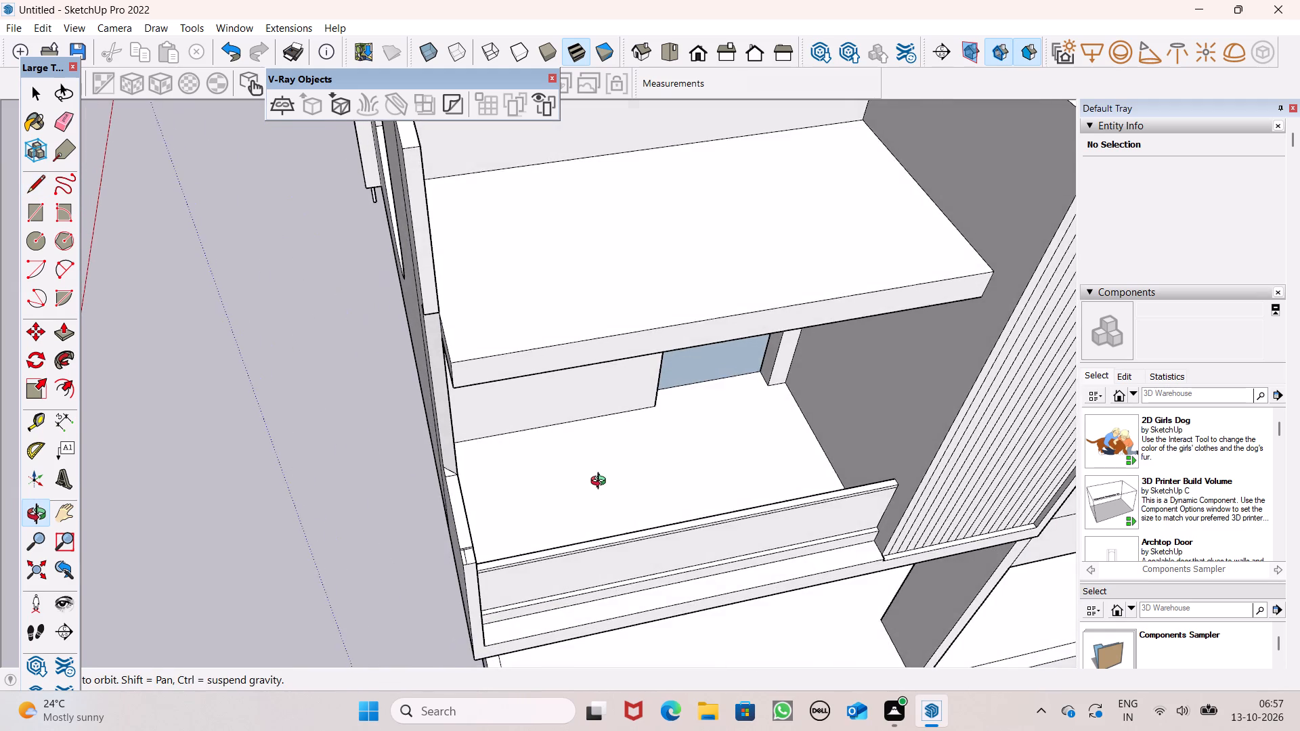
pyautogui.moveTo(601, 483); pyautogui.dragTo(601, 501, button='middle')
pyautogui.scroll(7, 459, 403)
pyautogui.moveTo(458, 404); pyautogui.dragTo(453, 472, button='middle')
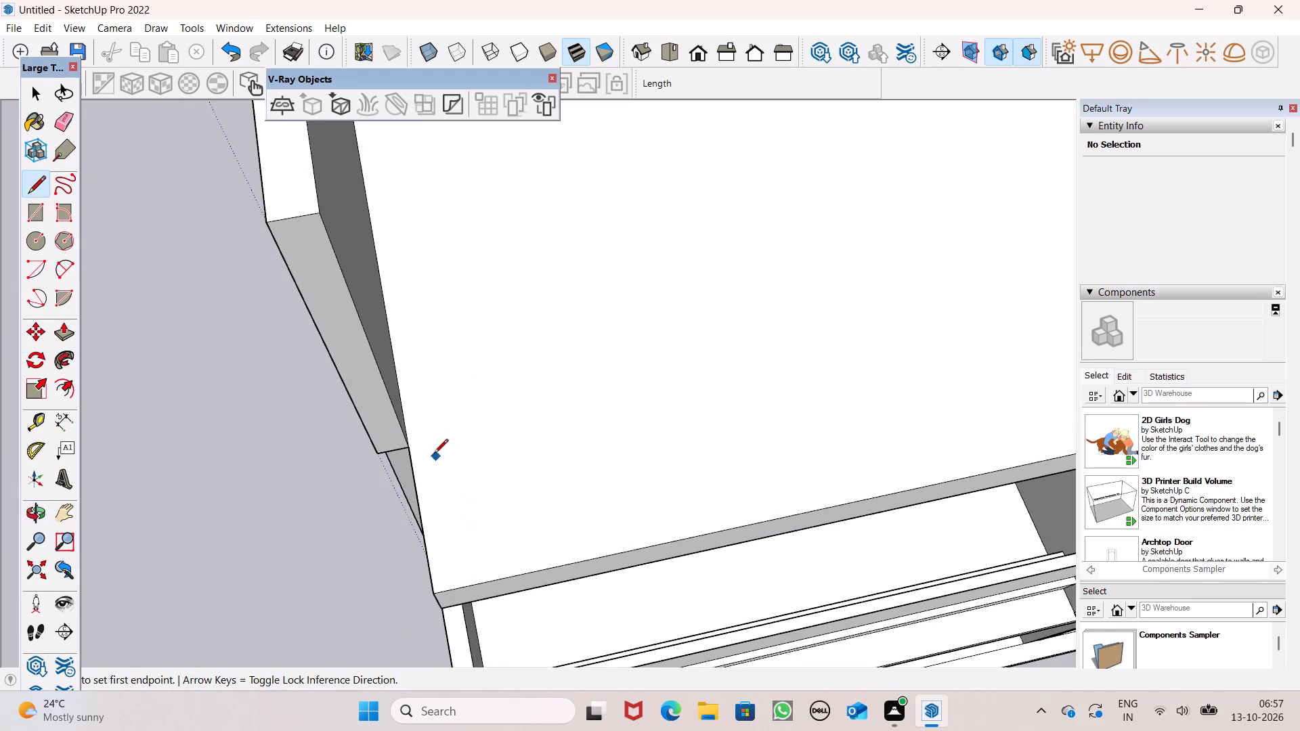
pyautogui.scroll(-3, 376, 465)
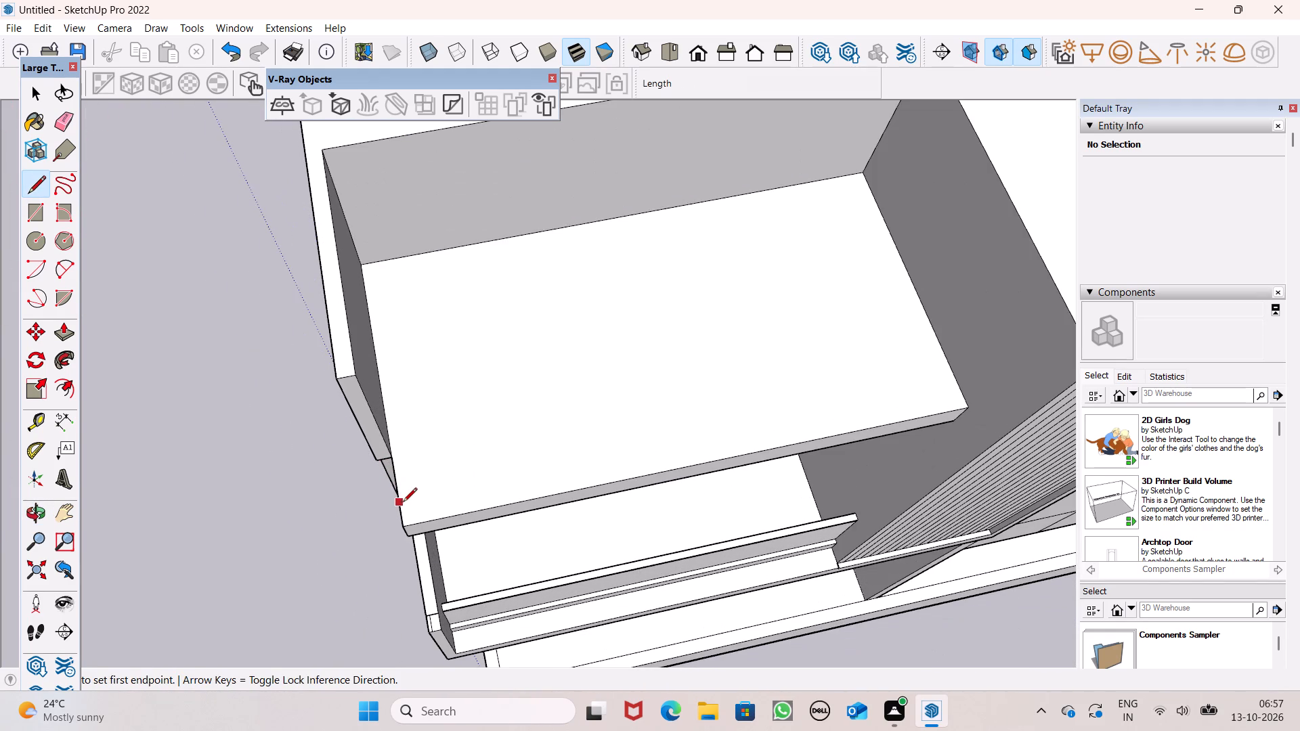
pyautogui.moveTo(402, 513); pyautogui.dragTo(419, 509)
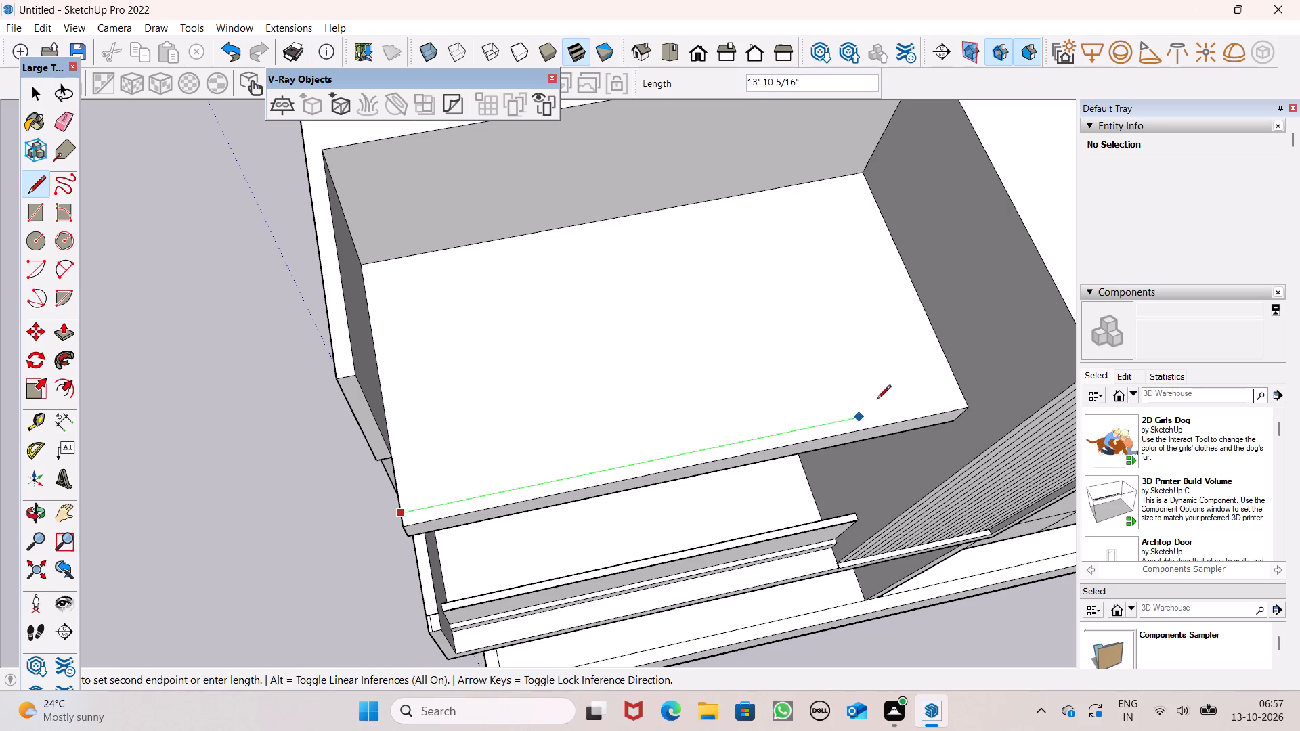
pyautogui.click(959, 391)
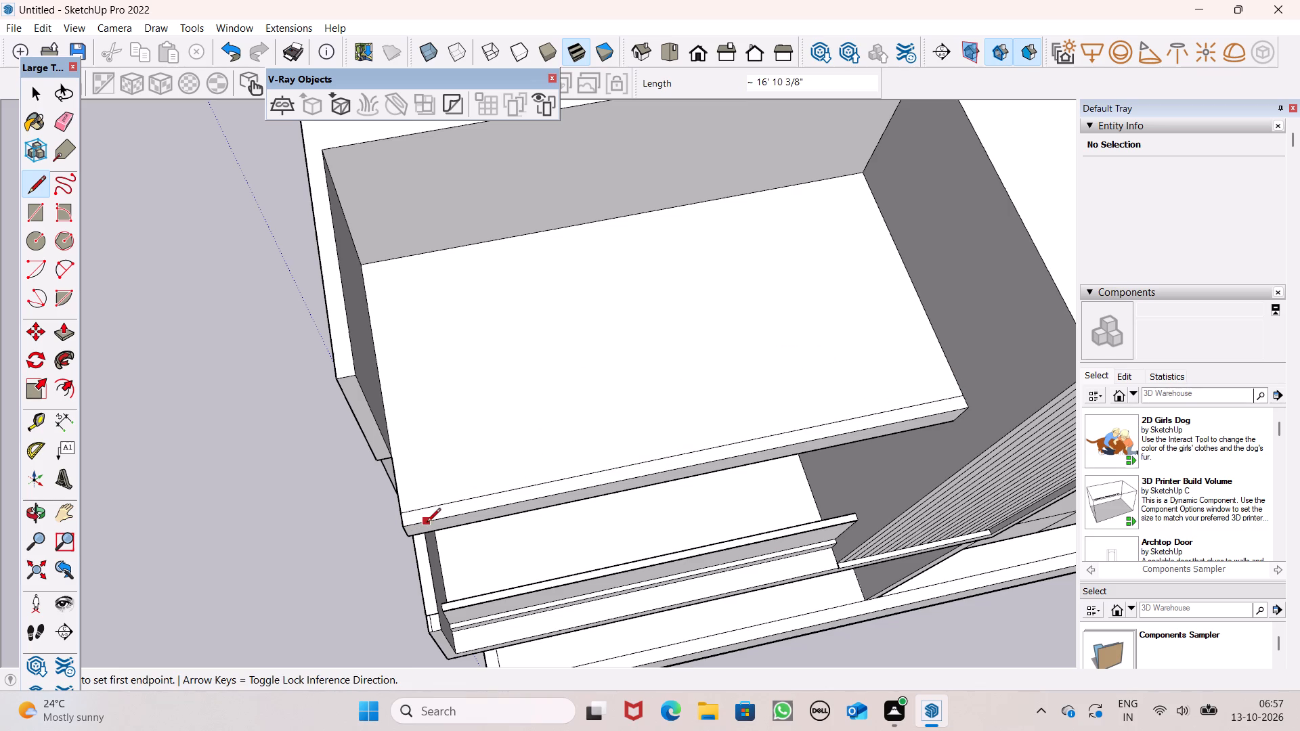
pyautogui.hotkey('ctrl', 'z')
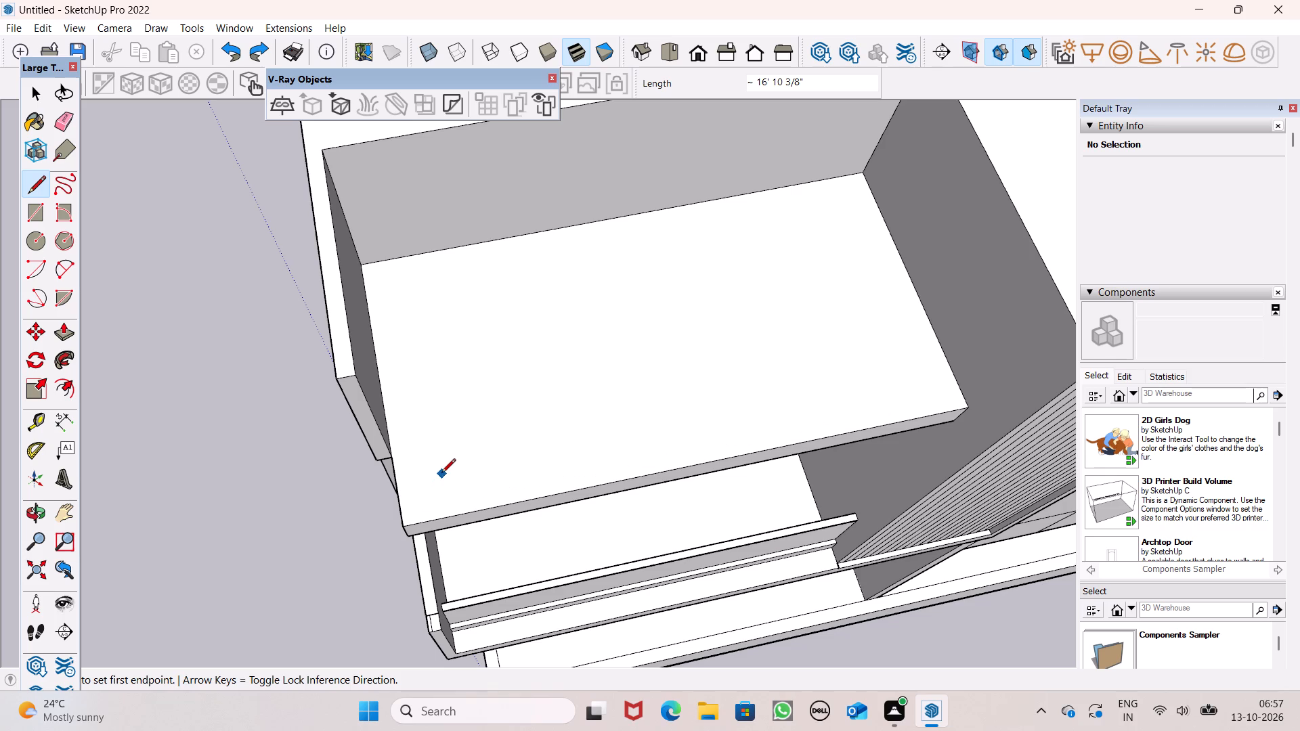
# Draw a line about 16' 10" long across the upper balcony slab's top, parallel and close to its front edge.
pyautogui.scroll(-4, 493, 438)
pyautogui.scroll(1, 685, 501)
pyautogui.moveTo(685, 501); pyautogui.dragTo(644, 600, button='middle')
pyautogui.scroll(4, 438, 577)
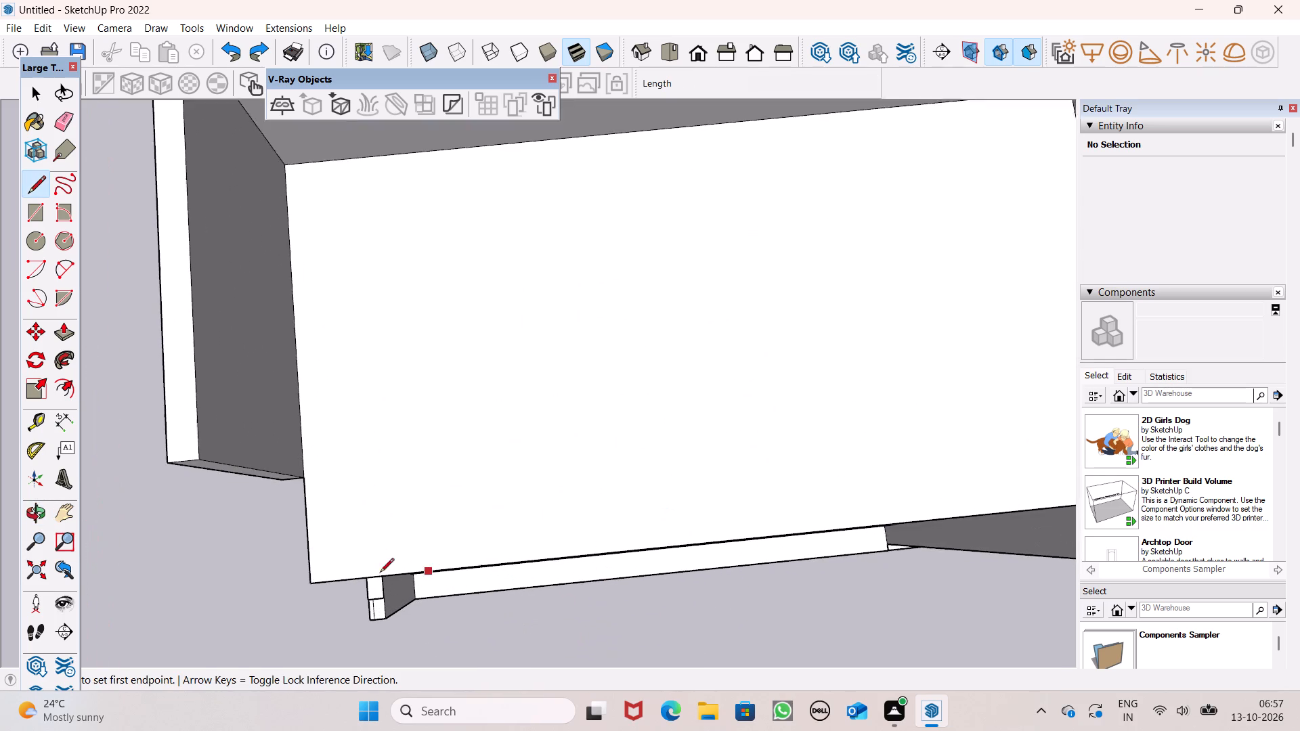
pyautogui.scroll(1, 380, 573)
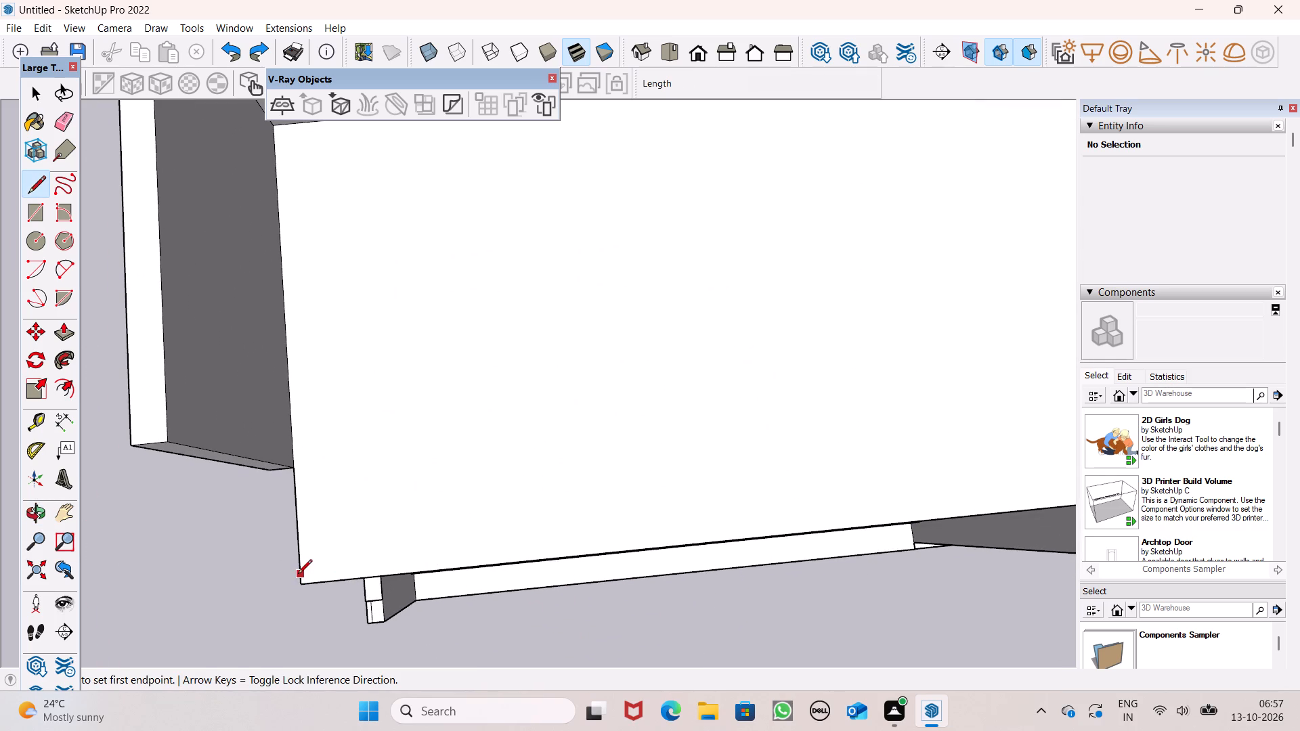
pyautogui.click(304, 567)
pyautogui.scroll(-5, 500, 545)
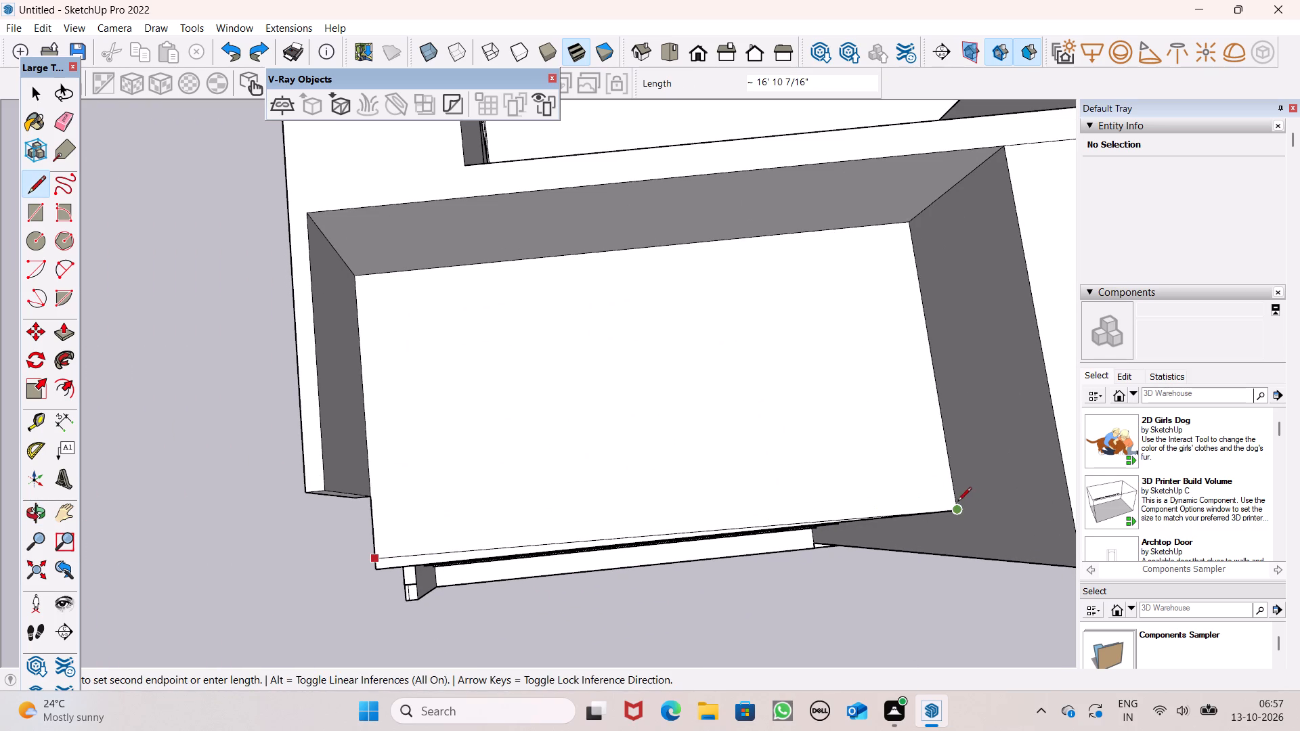
pyautogui.click(957, 497)
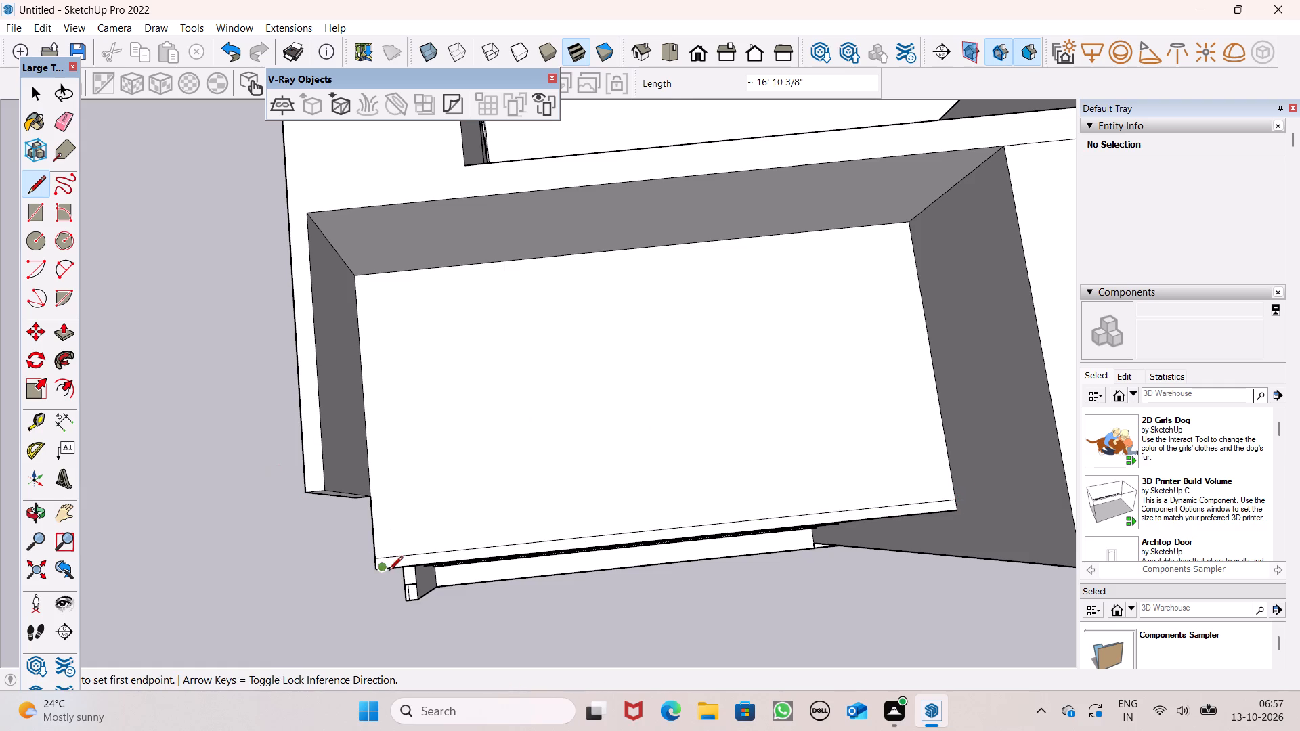
# Outline a narrow strip along the slab's exposed side edge, from the front edge back to just past the side wall's end.
pyautogui.moveTo(397, 560); pyautogui.dragTo(417, 529, button='middle')
pyautogui.scroll(8, 415, 526)
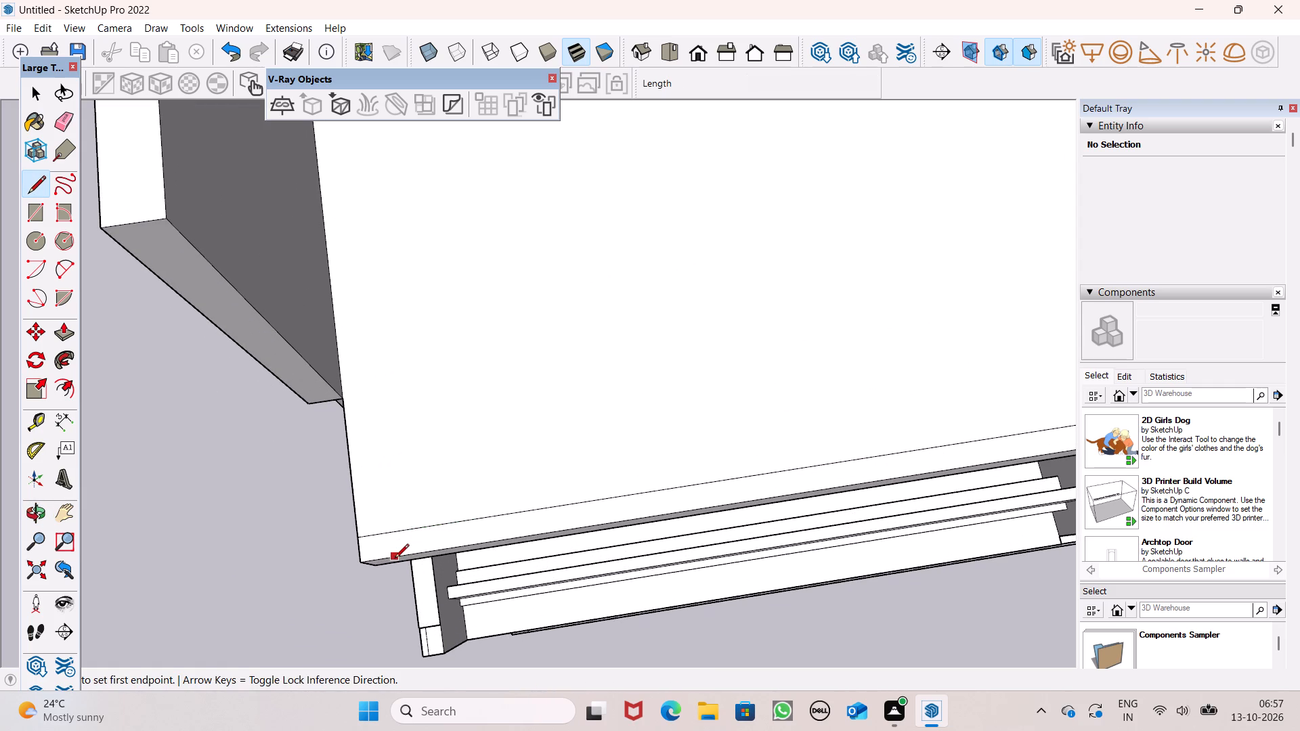
pyautogui.moveTo(395, 559); pyautogui.dragTo(397, 548)
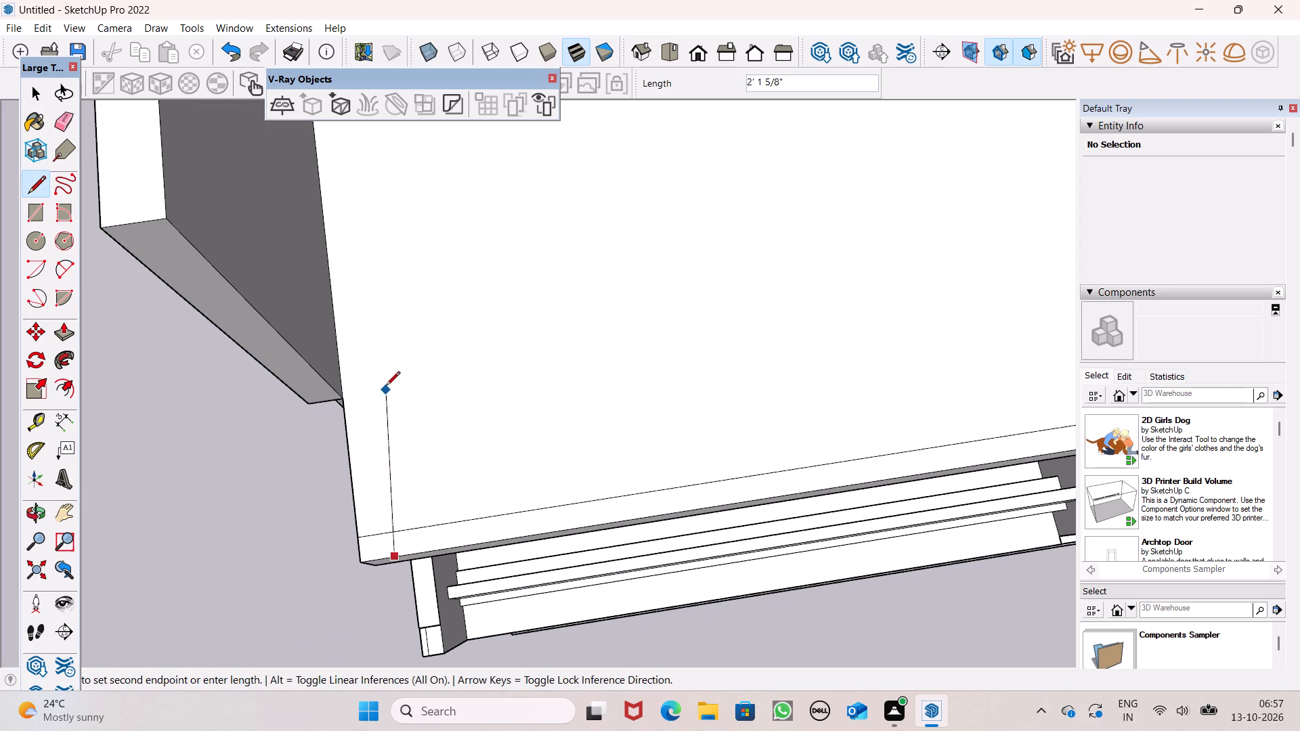
pyautogui.click(372, 368)
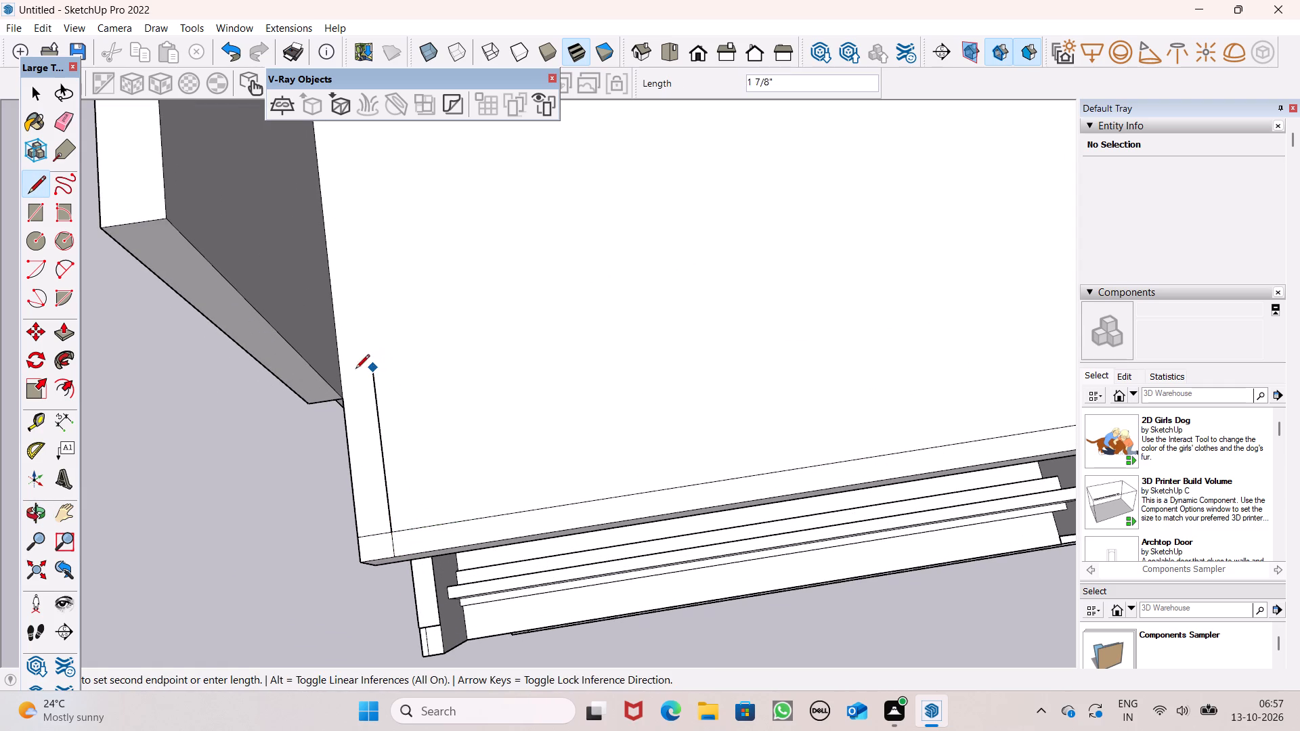
pyautogui.click(332, 376)
pyautogui.press('space')
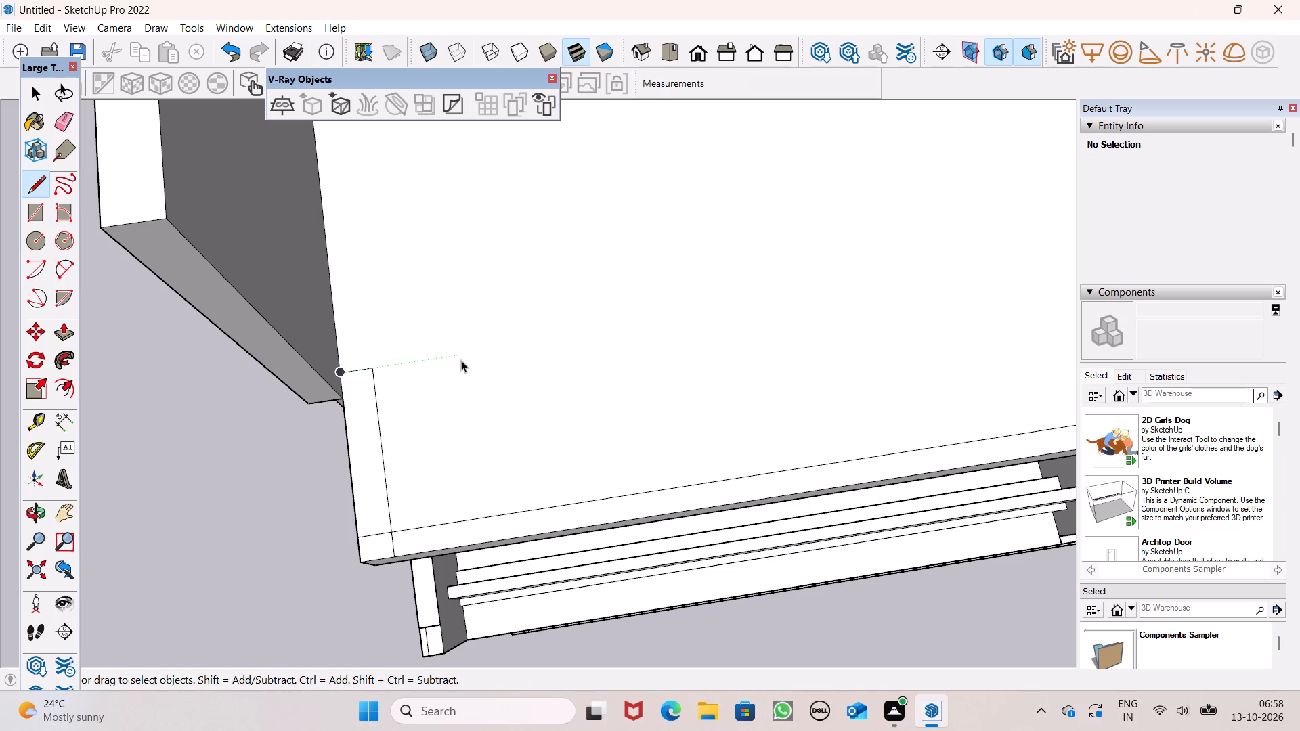
# Erase the crossing line segments at the slab's outer corner so the two strips form one L-shaped outline.
pyautogui.scroll(-6, 464, 383)
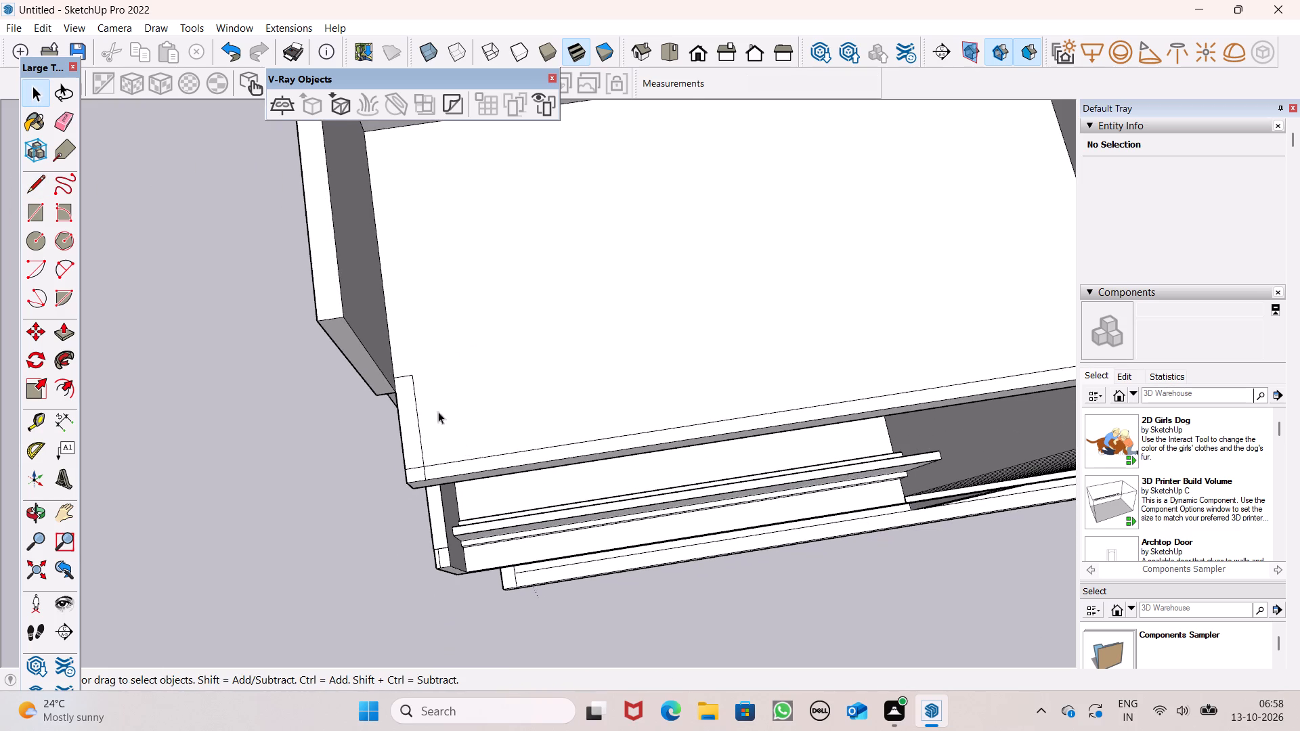
pyautogui.scroll(-2, 375, 359)
pyautogui.click(60, 113)
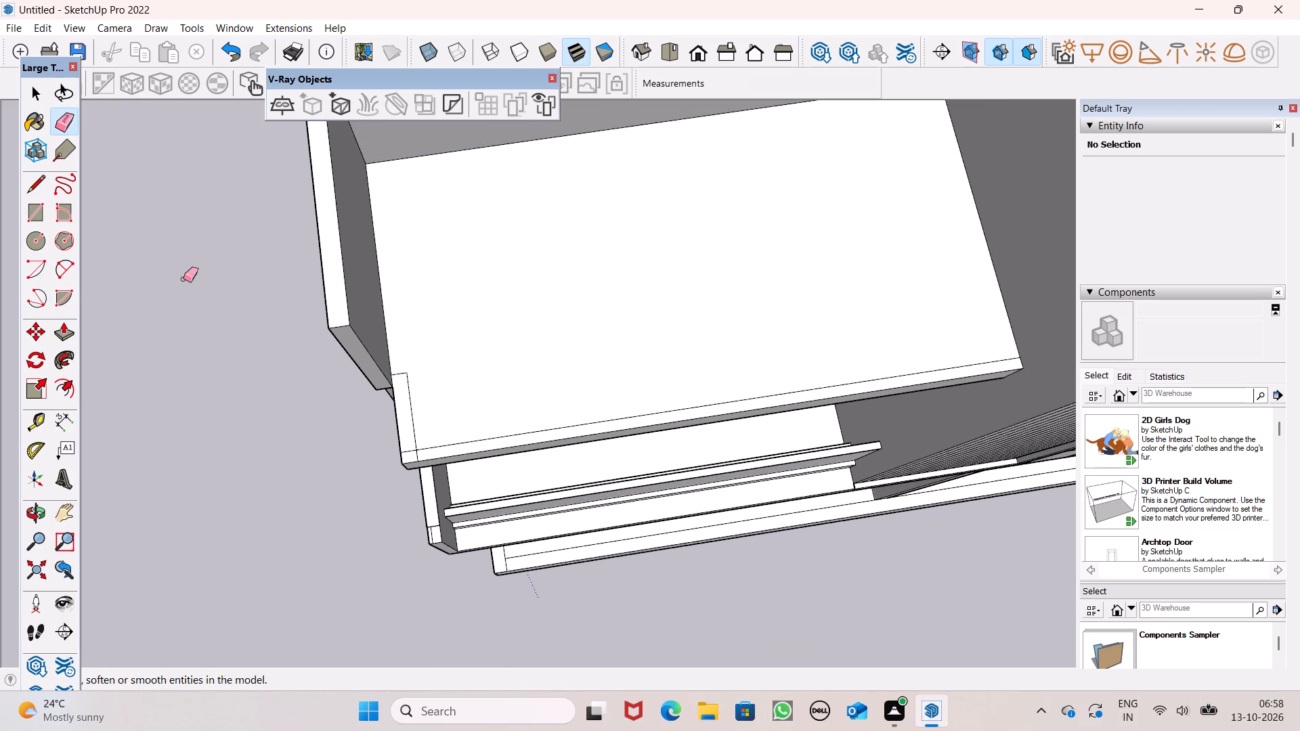
pyautogui.scroll(5, 362, 418)
pyautogui.moveTo(488, 489); pyautogui.dragTo(540, 519)
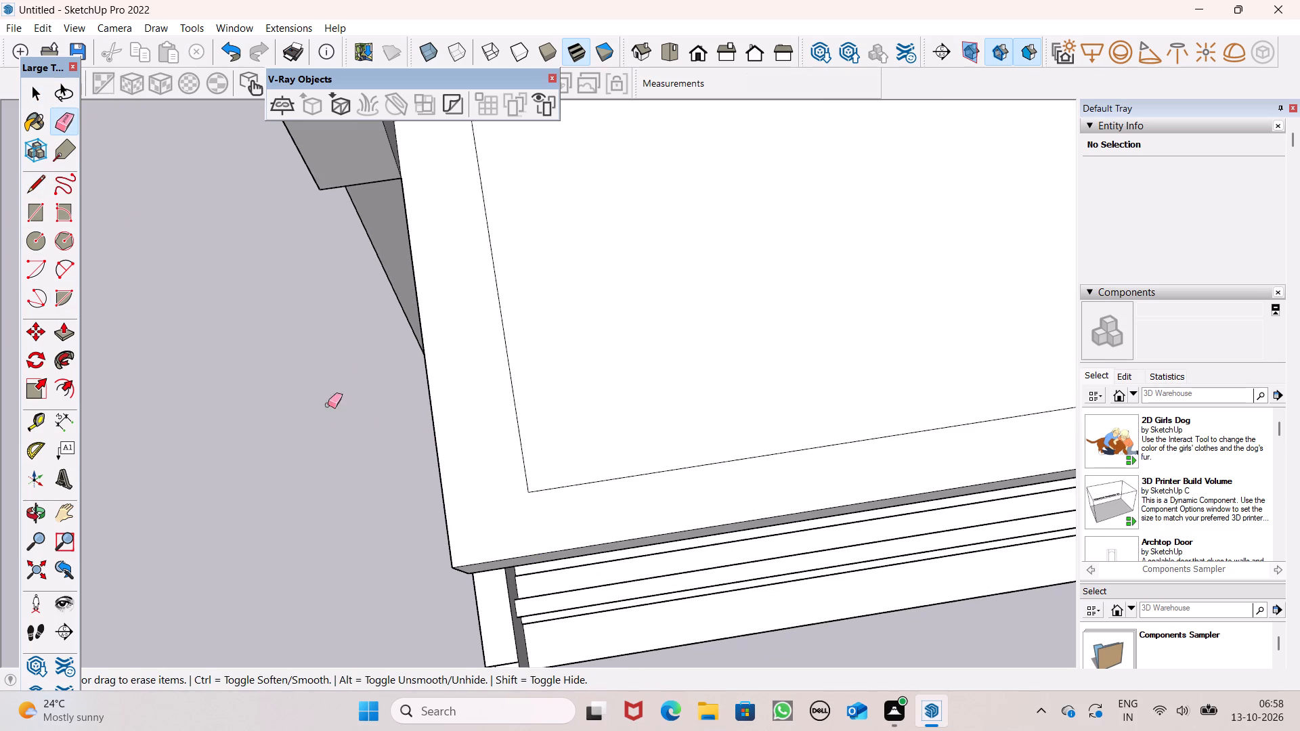
# Pull the L-shaped strip up 3' with a new starting face to form the upper balcony's parapet.
pyautogui.scroll(-6, 325, 414)
pyautogui.click(59, 334)
pyautogui.scroll(4, 306, 391)
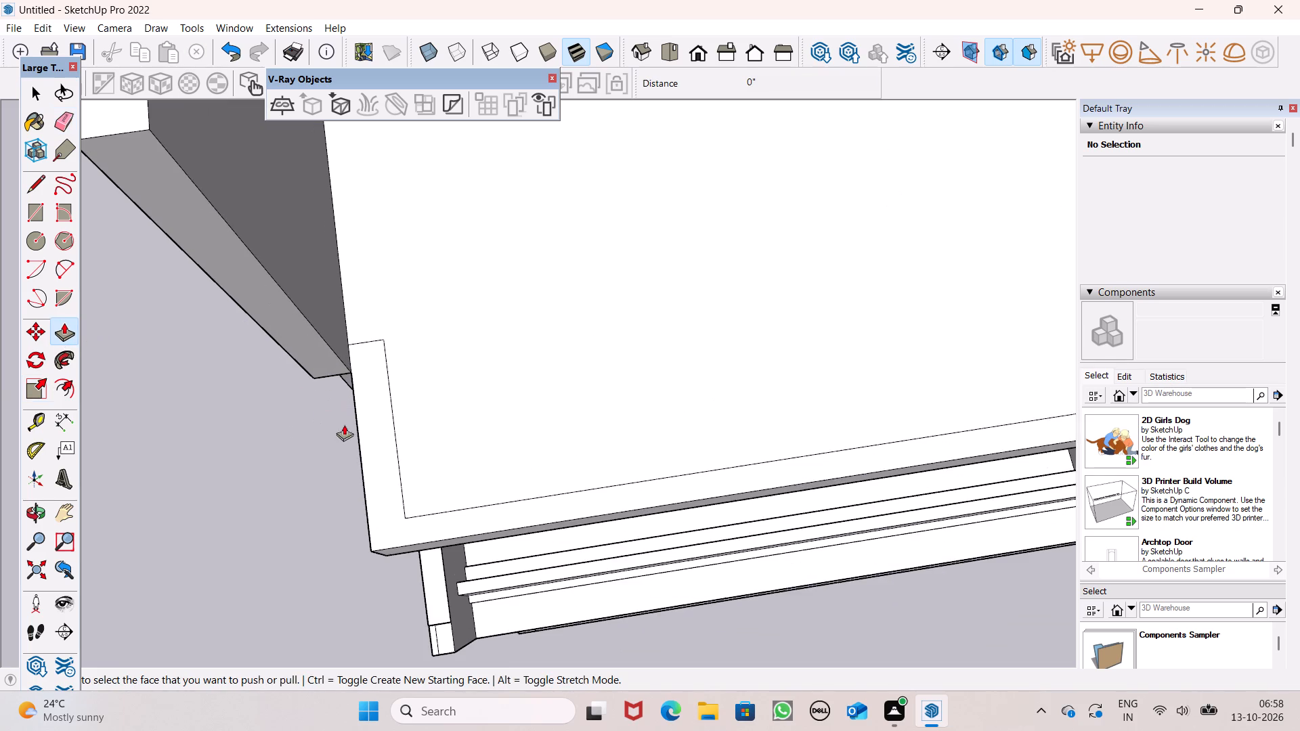
pyautogui.moveTo(385, 472); pyautogui.dragTo(376, 435)
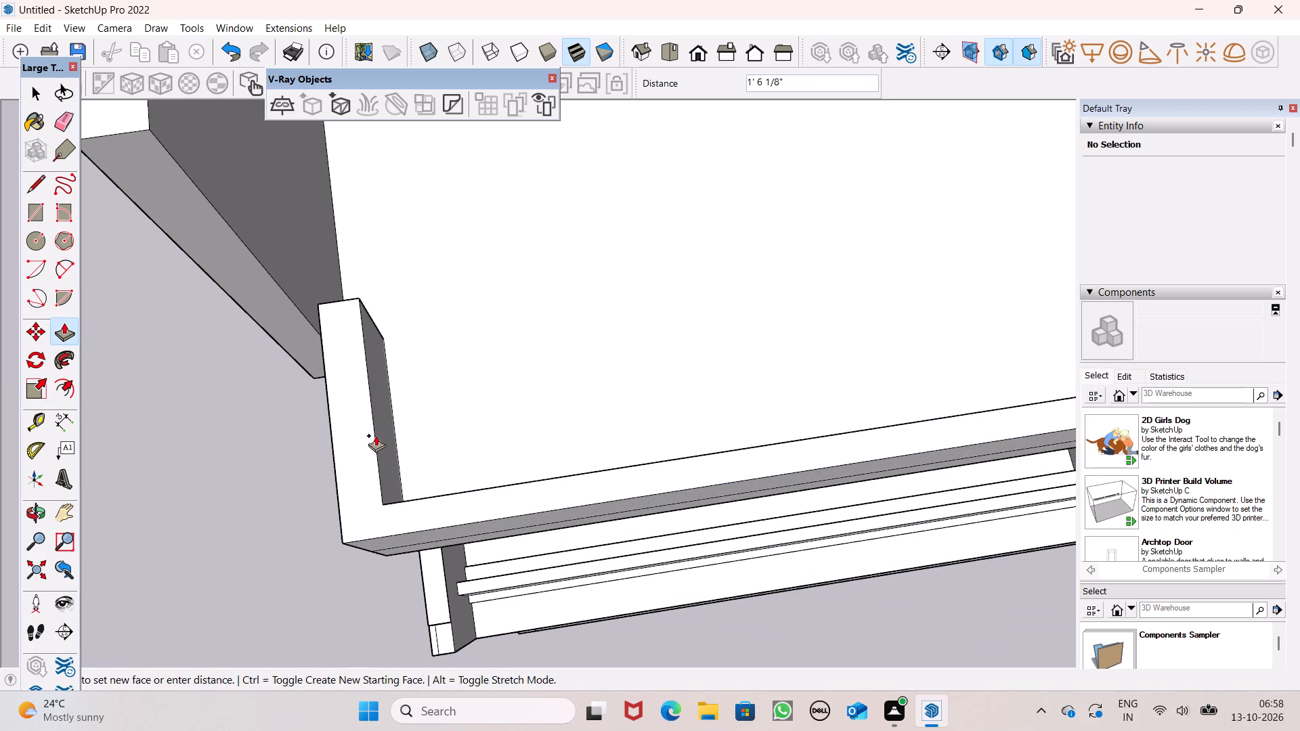
pyautogui.moveTo(376, 435); pyautogui.dragTo(375, 435)
pyautogui.write("3'")
pyautogui.press('Return')
pyautogui.scroll(-5, 354, 391)
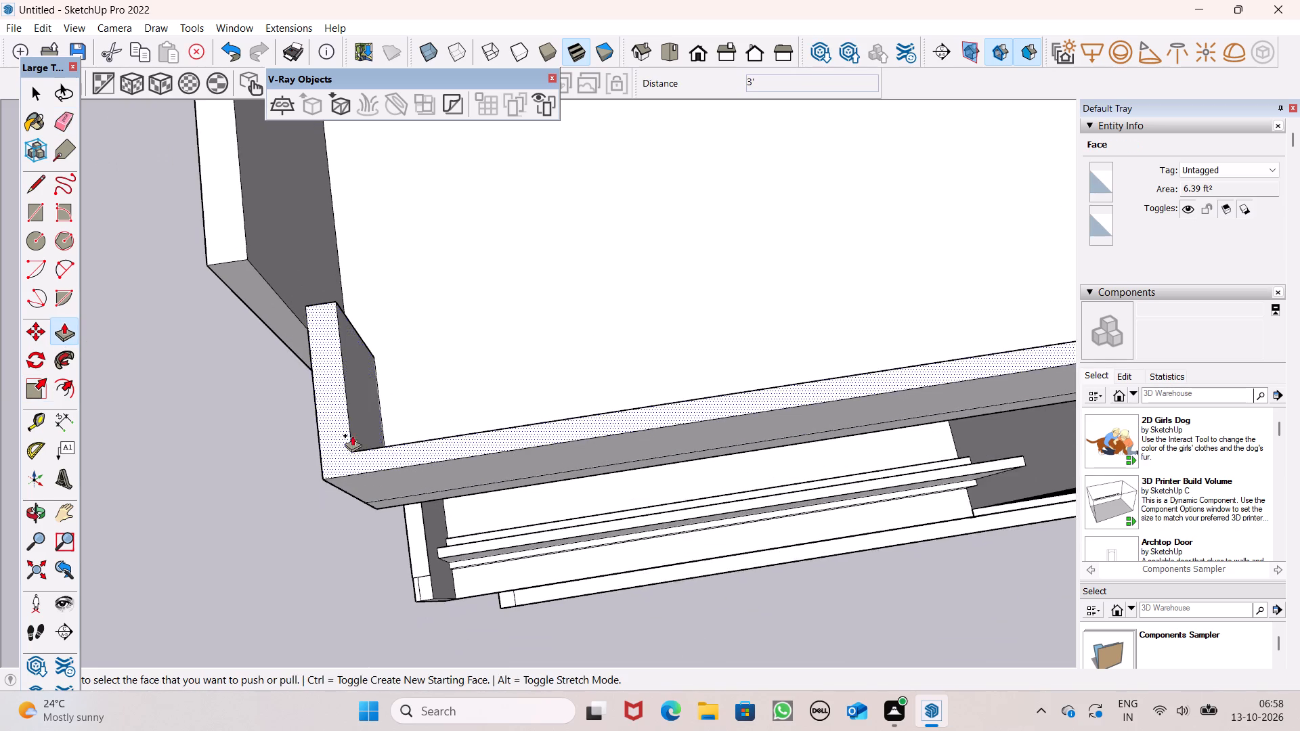
# Extend the parapet's L-shaped top face upward by 2" with a new starting face, forming a separate cap band.
pyautogui.moveTo(381, 470); pyautogui.dragTo(401, 315, button='middle')
pyautogui.scroll(-7, 389, 309)
pyautogui.scroll(7, 365, 278)
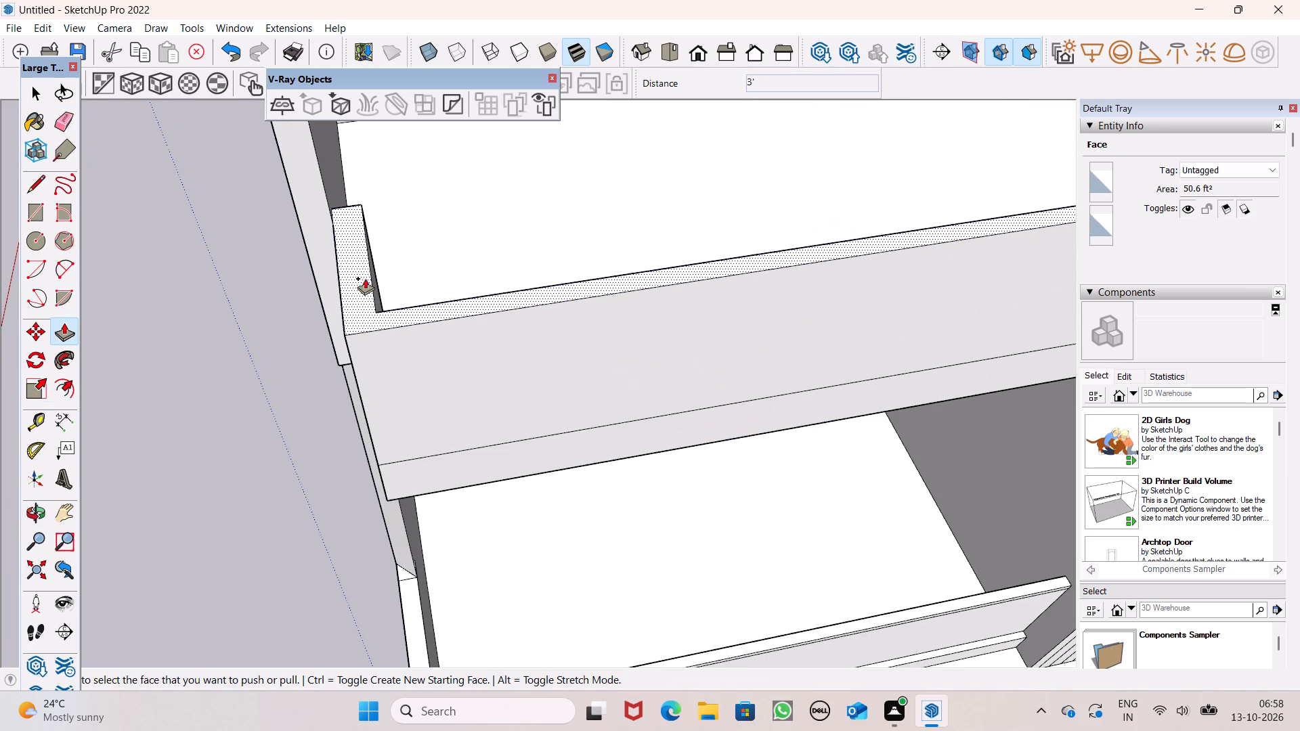
pyautogui.moveTo(366, 284); pyautogui.dragTo(362, 271)
pyautogui.press('2')
pyautogui.hotkey('shift', '"')
pyautogui.press('Return')
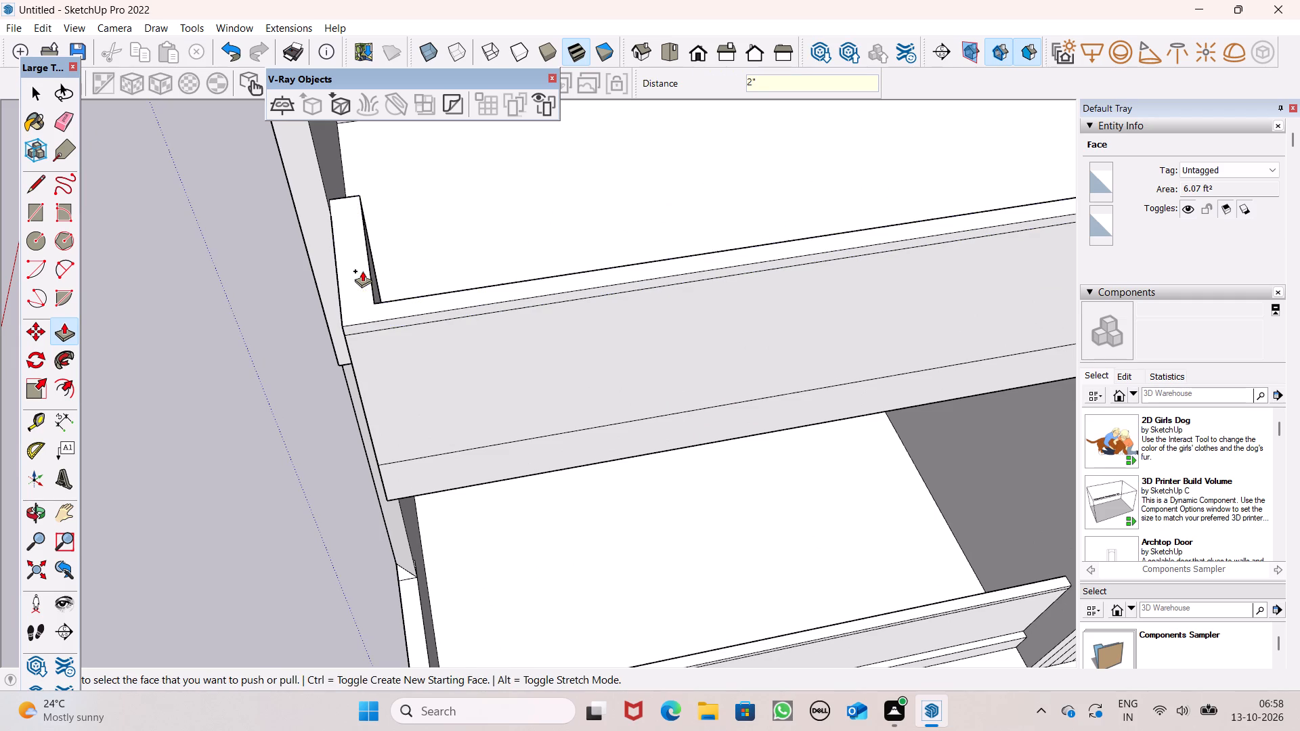
pyautogui.press('space')
# Examine the upper balcony's parapet together with the side wall and fluted corner column from several angles.
pyautogui.scroll(-6, 62, 296)
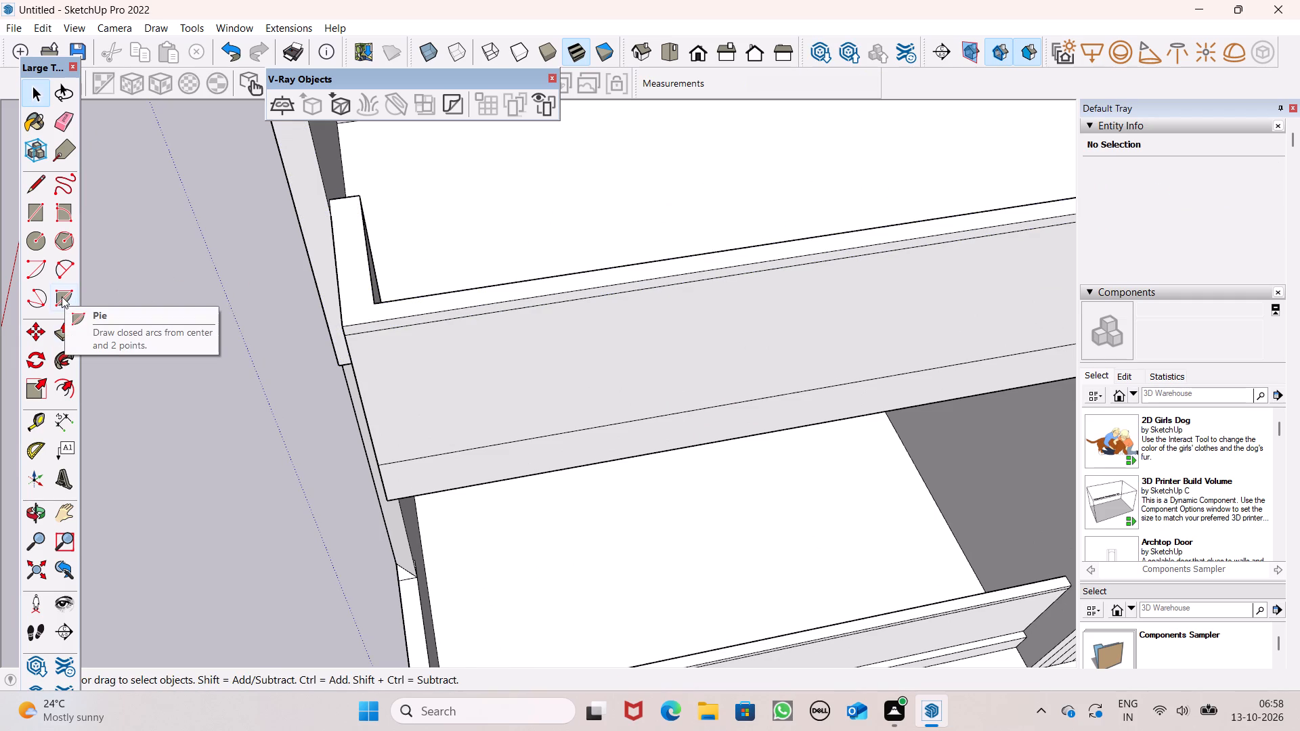
pyautogui.scroll(-6, 62, 296)
pyautogui.moveTo(147, 341); pyautogui.dragTo(276, 233, button='middle')
pyautogui.scroll(-4, 210, 332)
pyautogui.moveTo(202, 345); pyautogui.dragTo(292, 252, button='middle')
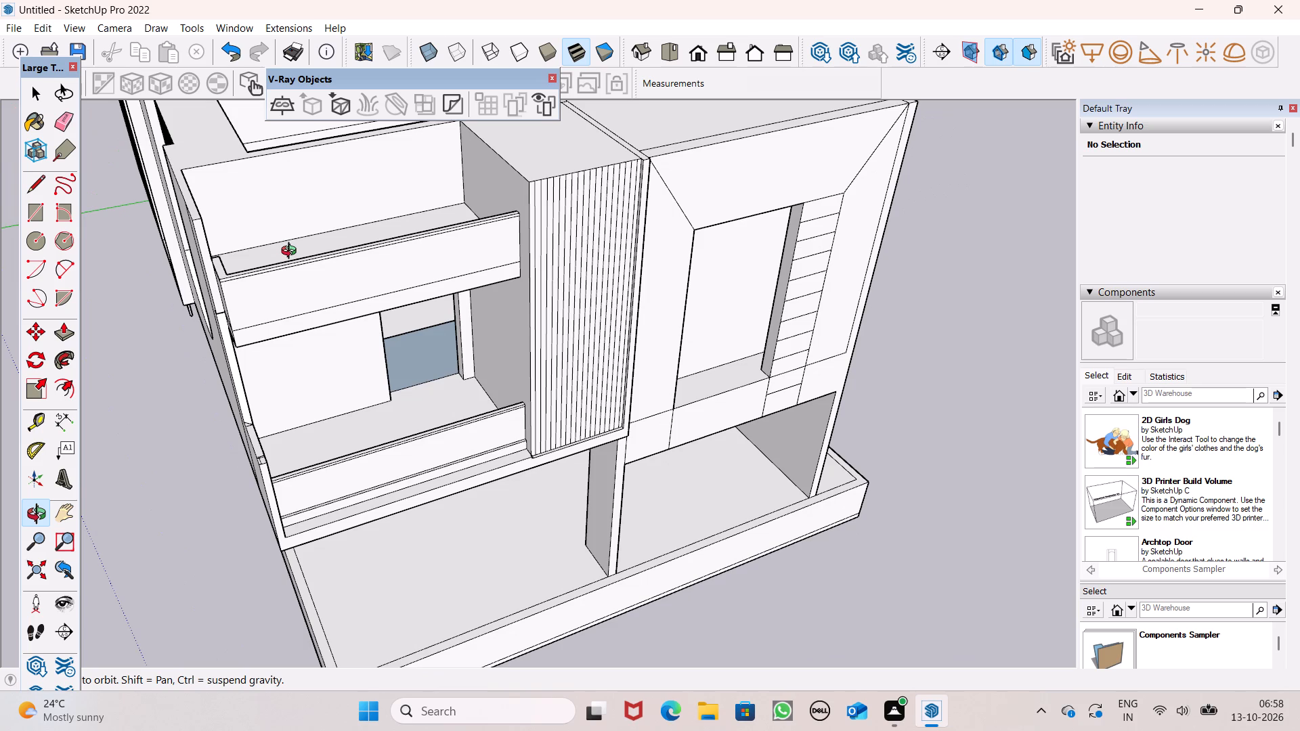
pyautogui.moveTo(292, 252); pyautogui.dragTo(385, 206, button='middle')
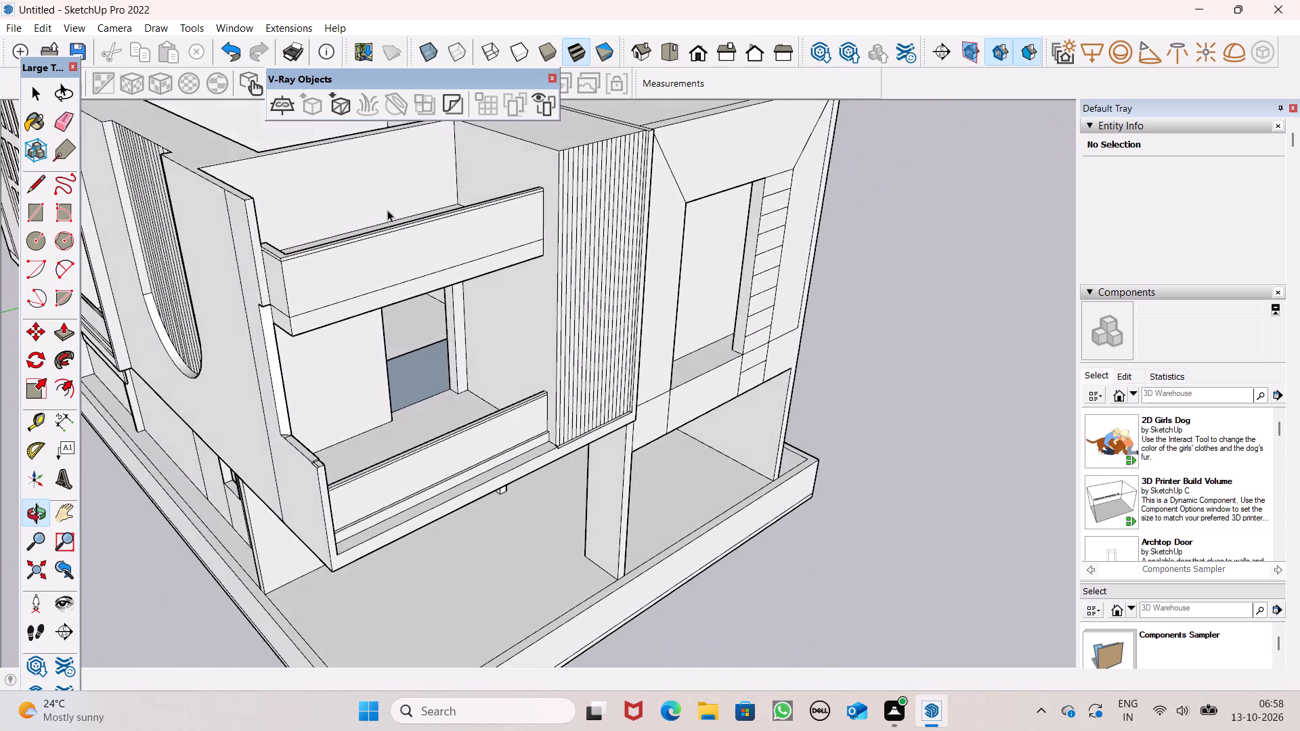
# Draw a 3' 2" vertical line beside the upper parapet's outer corner, from the cap's top edge down to the slab.
pyautogui.scroll(7, 263, 261)
pyautogui.moveTo(288, 269); pyautogui.dragTo(325, 273, button='middle')
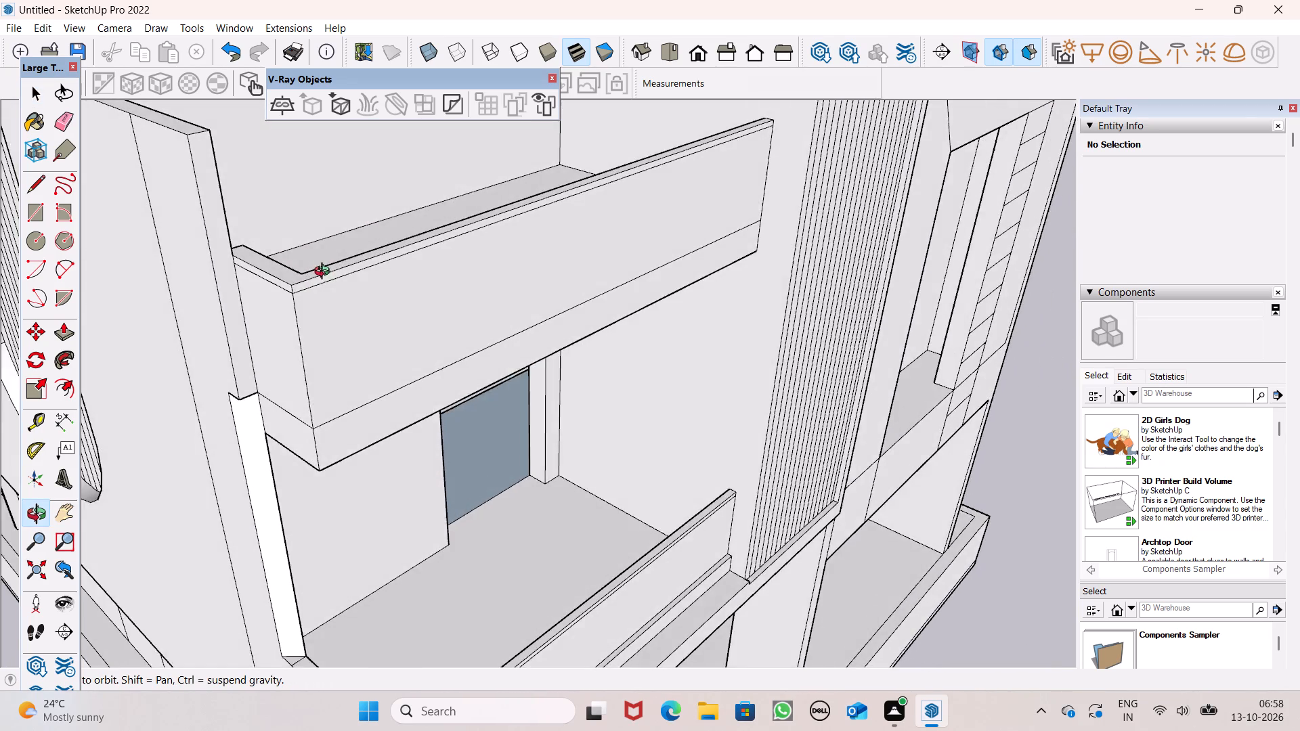
pyautogui.moveTo(325, 273); pyautogui.dragTo(364, 264, button='middle')
pyautogui.scroll(1, 329, 267)
pyautogui.moveTo(30, 188); pyautogui.dragTo(39, 192)
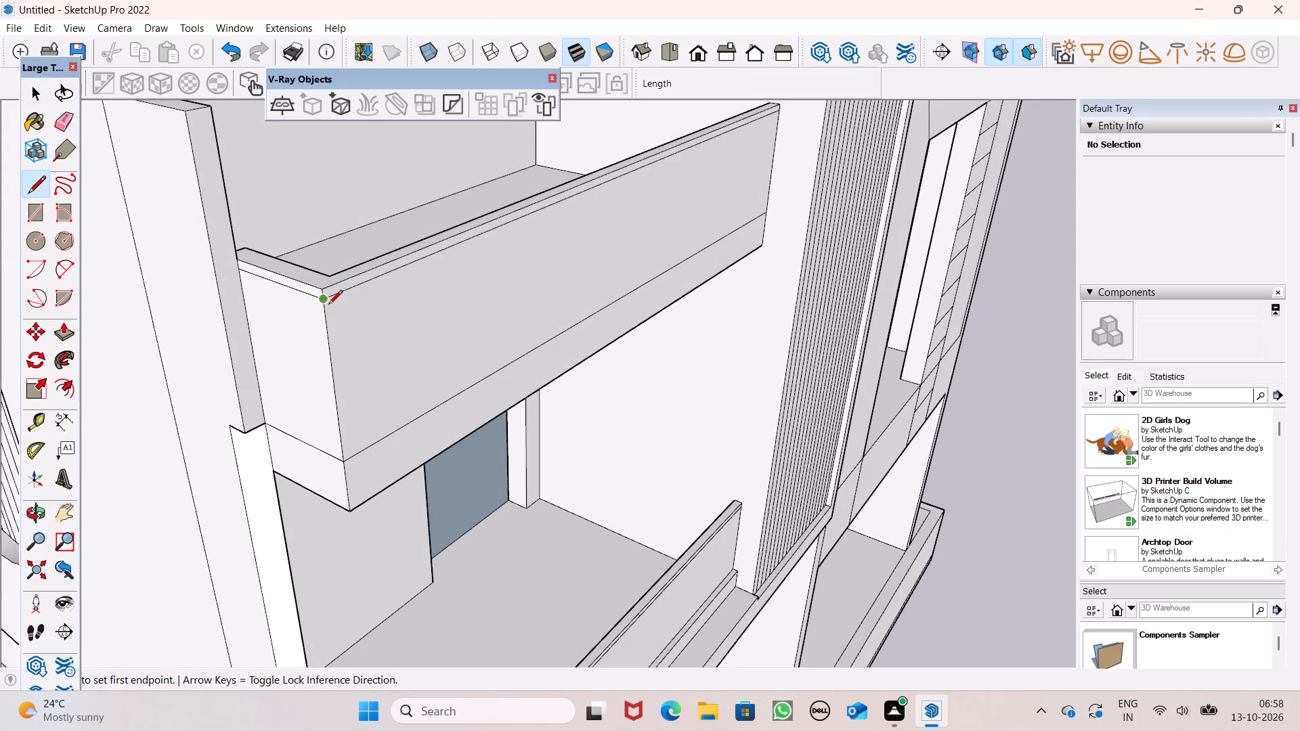
pyautogui.scroll(6, 328, 305)
pyautogui.click(327, 271)
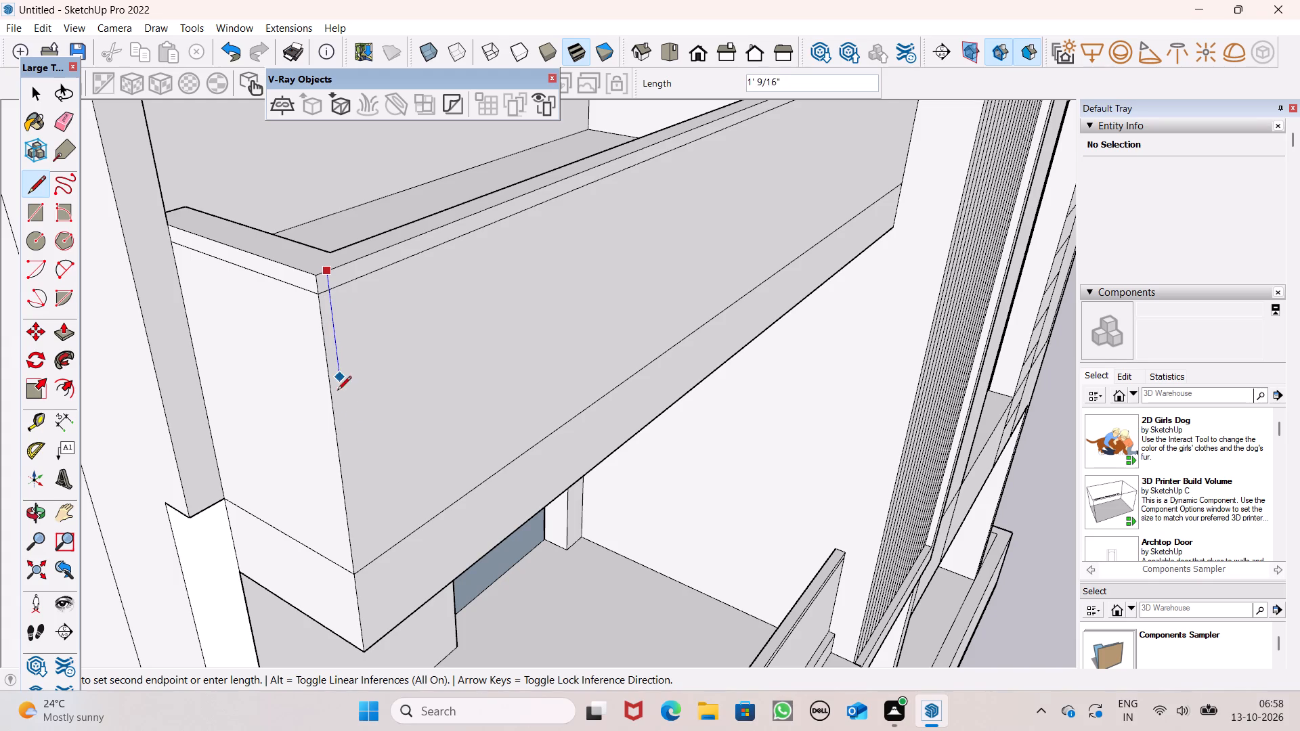
pyautogui.click(370, 564)
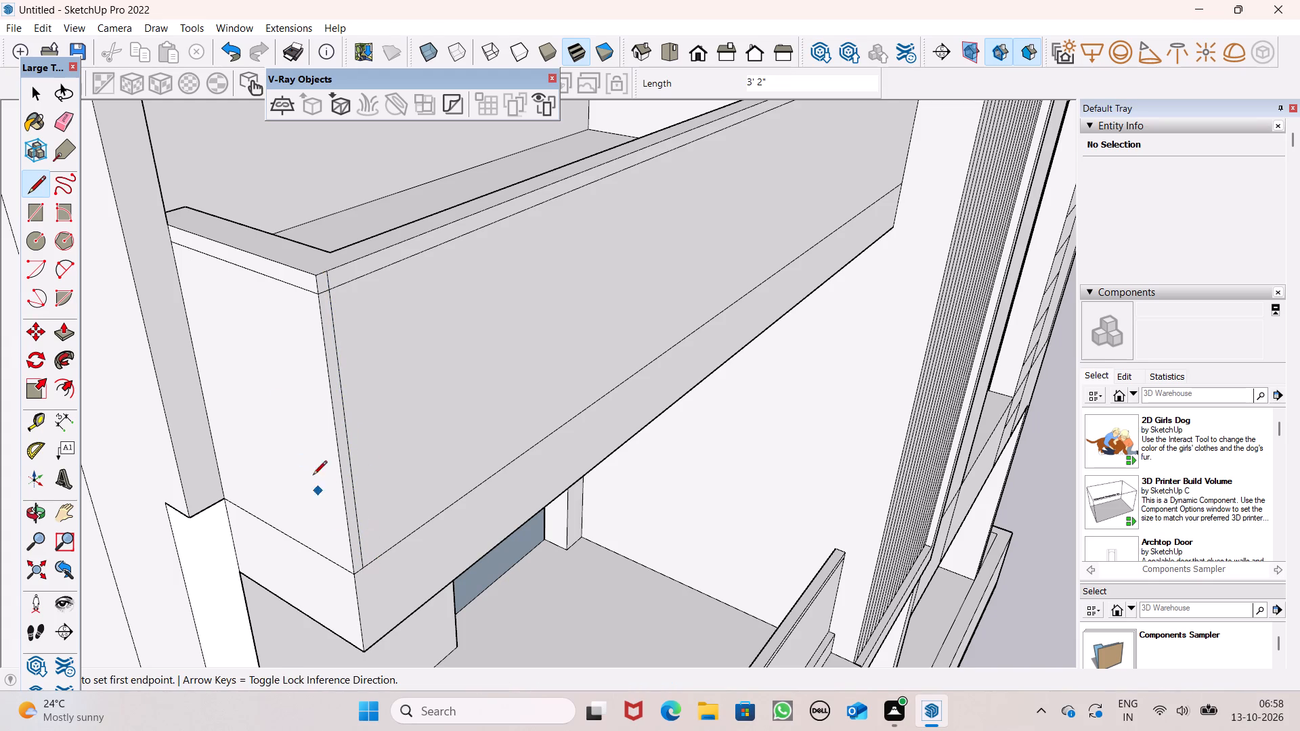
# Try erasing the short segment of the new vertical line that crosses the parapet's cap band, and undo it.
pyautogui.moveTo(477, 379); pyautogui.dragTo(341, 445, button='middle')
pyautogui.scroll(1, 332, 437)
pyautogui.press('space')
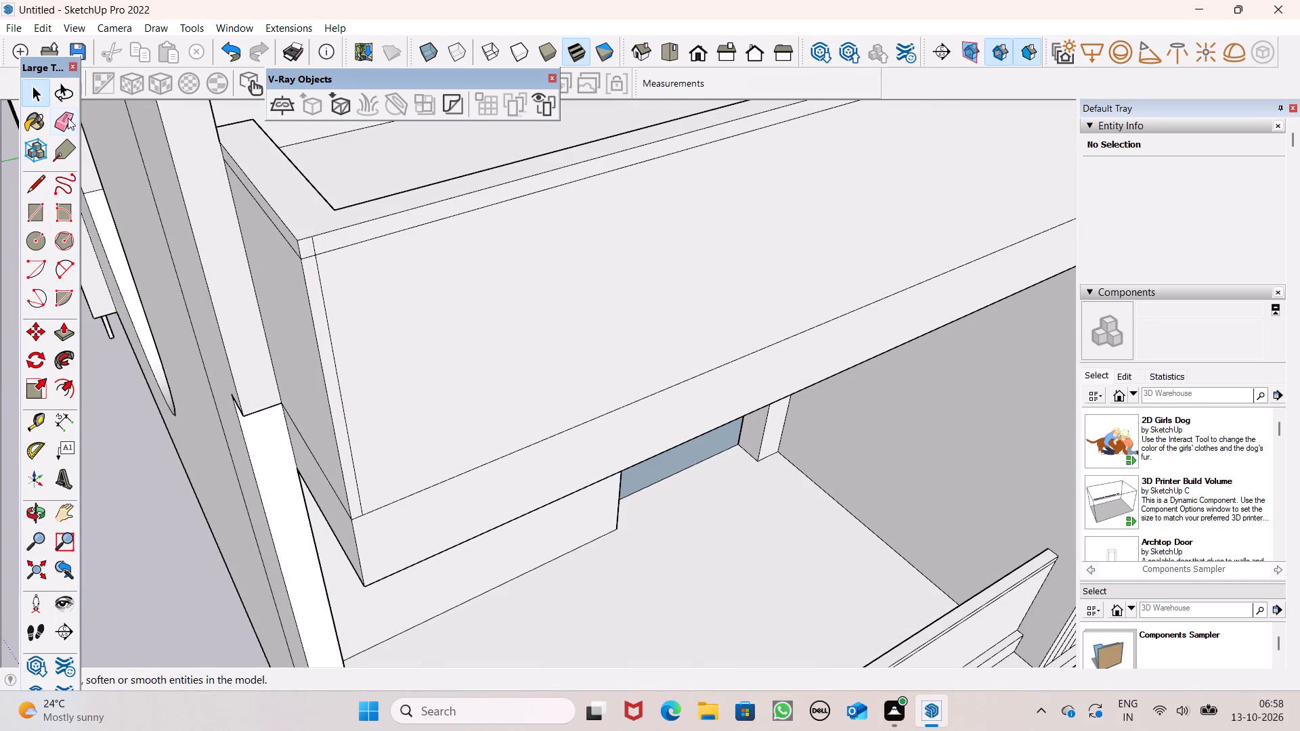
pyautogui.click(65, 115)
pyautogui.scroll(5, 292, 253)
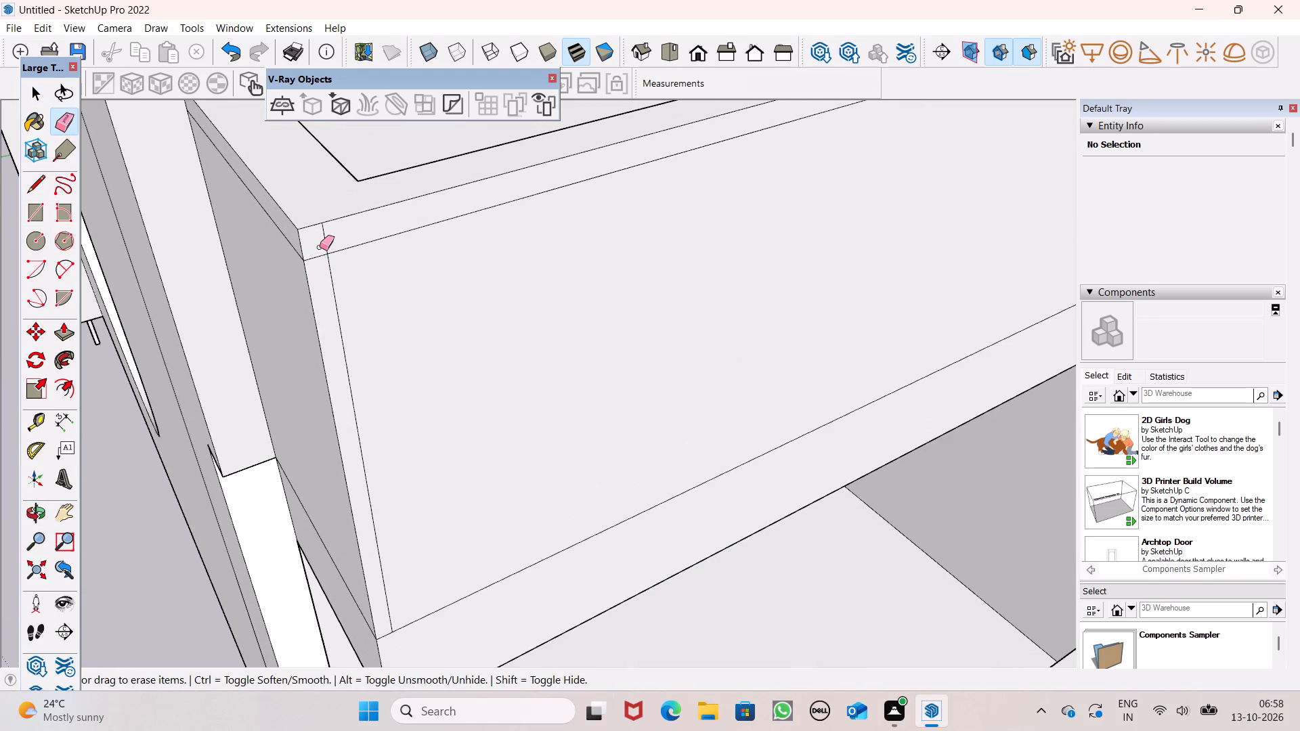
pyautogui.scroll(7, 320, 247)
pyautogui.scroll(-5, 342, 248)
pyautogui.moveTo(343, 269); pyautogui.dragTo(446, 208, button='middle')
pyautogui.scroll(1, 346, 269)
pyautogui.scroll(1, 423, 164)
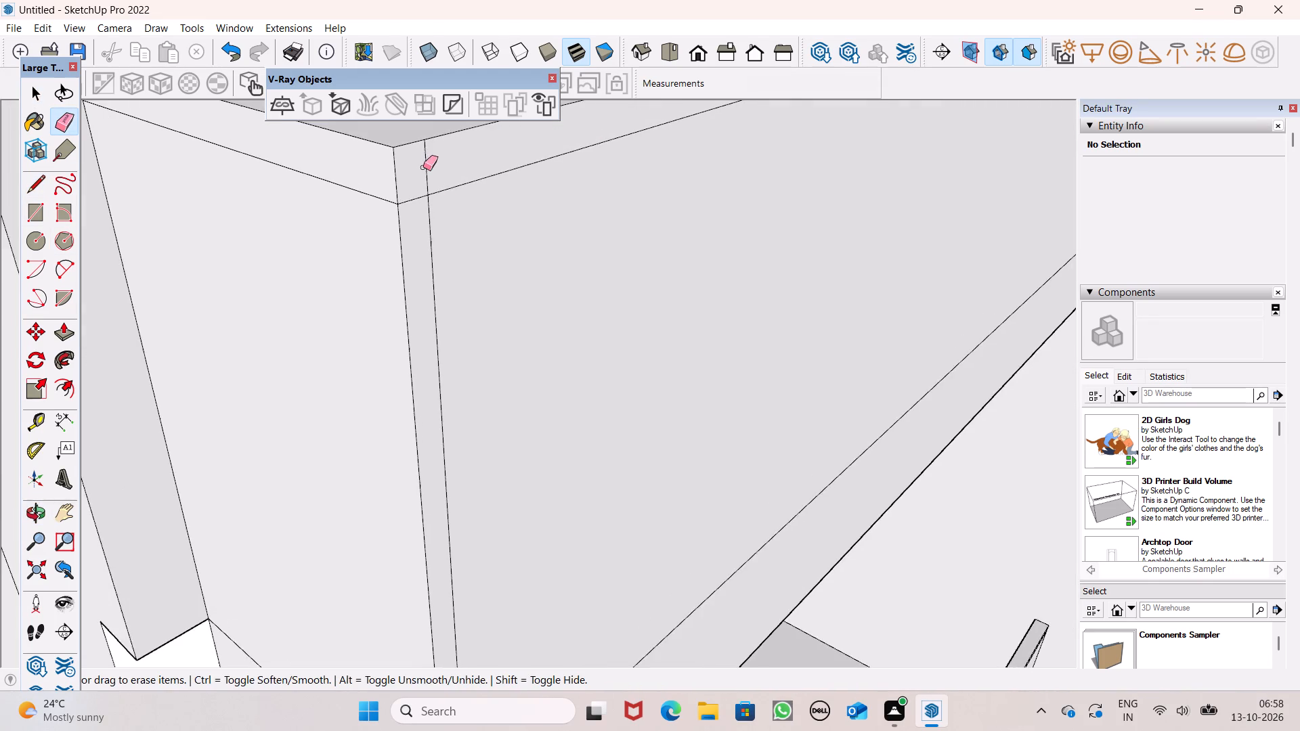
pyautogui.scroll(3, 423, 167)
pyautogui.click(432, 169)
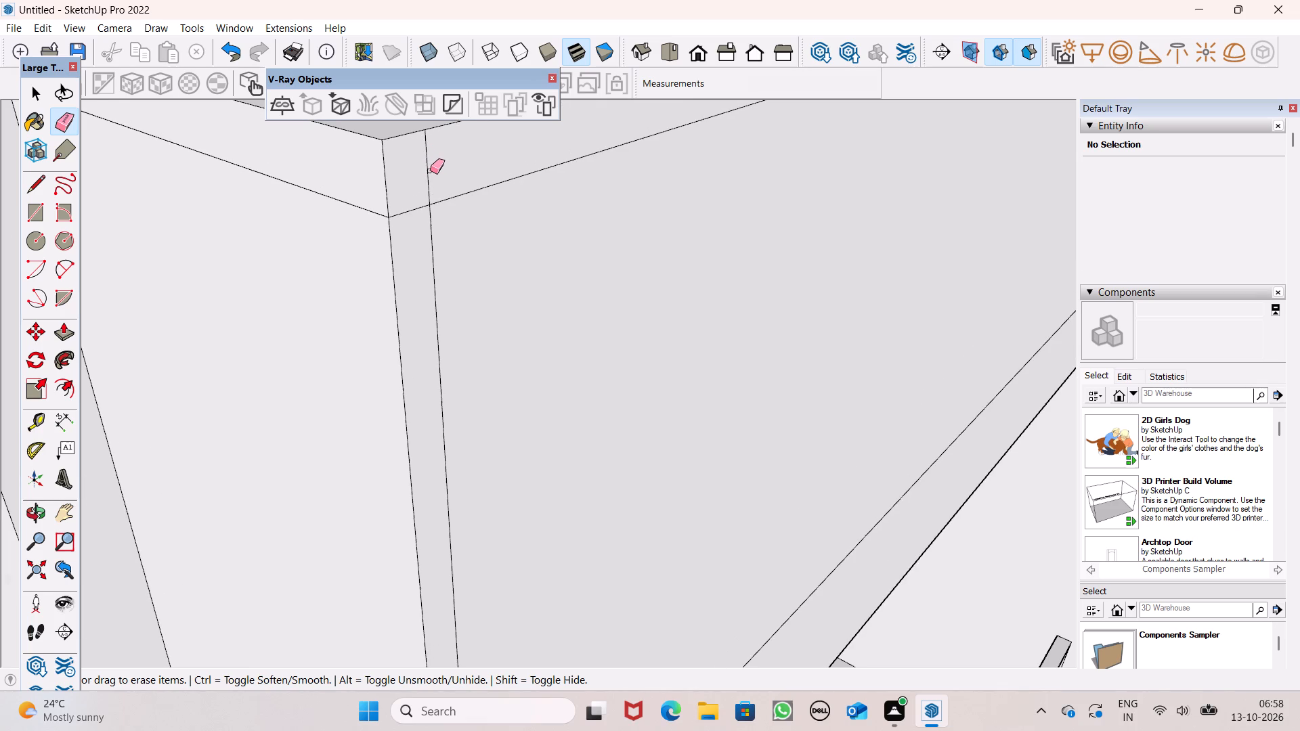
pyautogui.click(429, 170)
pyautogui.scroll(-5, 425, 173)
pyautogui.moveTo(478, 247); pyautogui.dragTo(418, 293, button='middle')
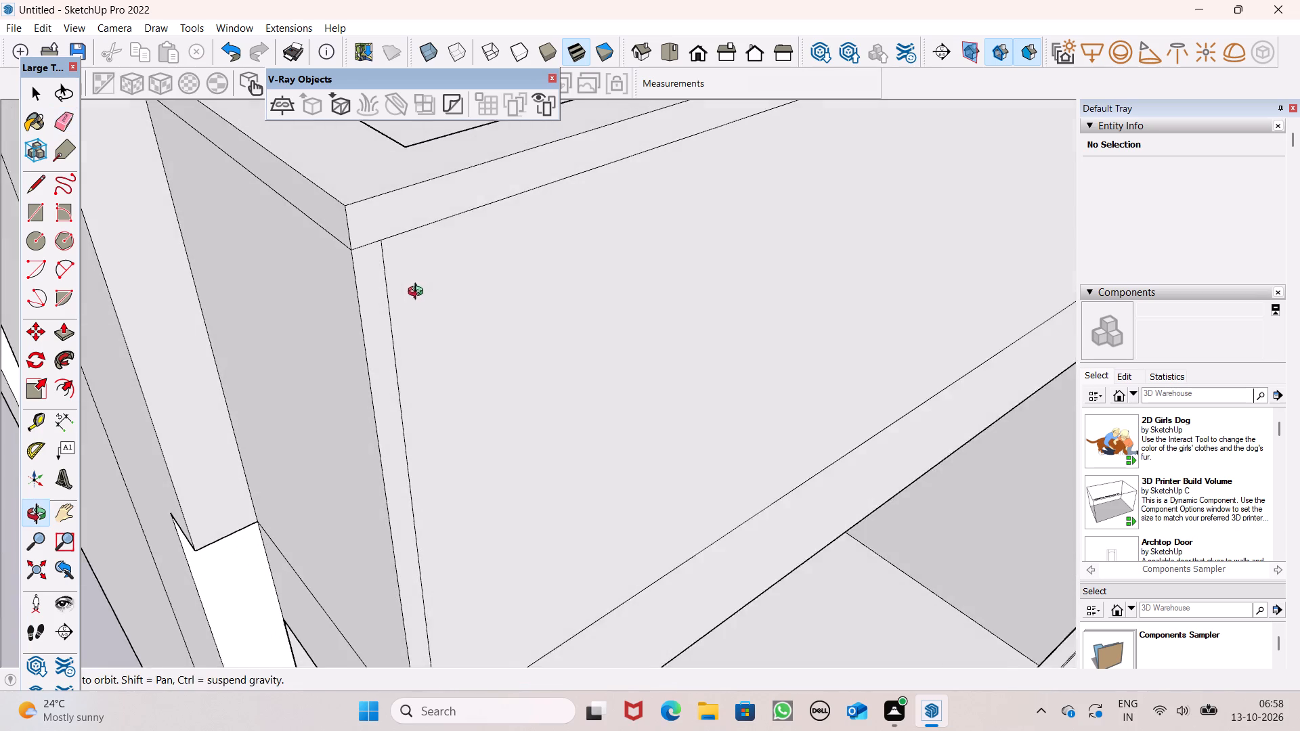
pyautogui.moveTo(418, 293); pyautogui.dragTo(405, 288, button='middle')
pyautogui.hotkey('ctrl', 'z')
# Examine the whole house from the facade, the balcony side and above, looking down into the open upper storey.
pyautogui.press('space')
pyautogui.scroll(-2, 391, 269)
pyautogui.scroll(1, 391, 269)
pyautogui.scroll(-3, 391, 269)
pyautogui.press('space')
pyautogui.scroll(-10, 417, 232)
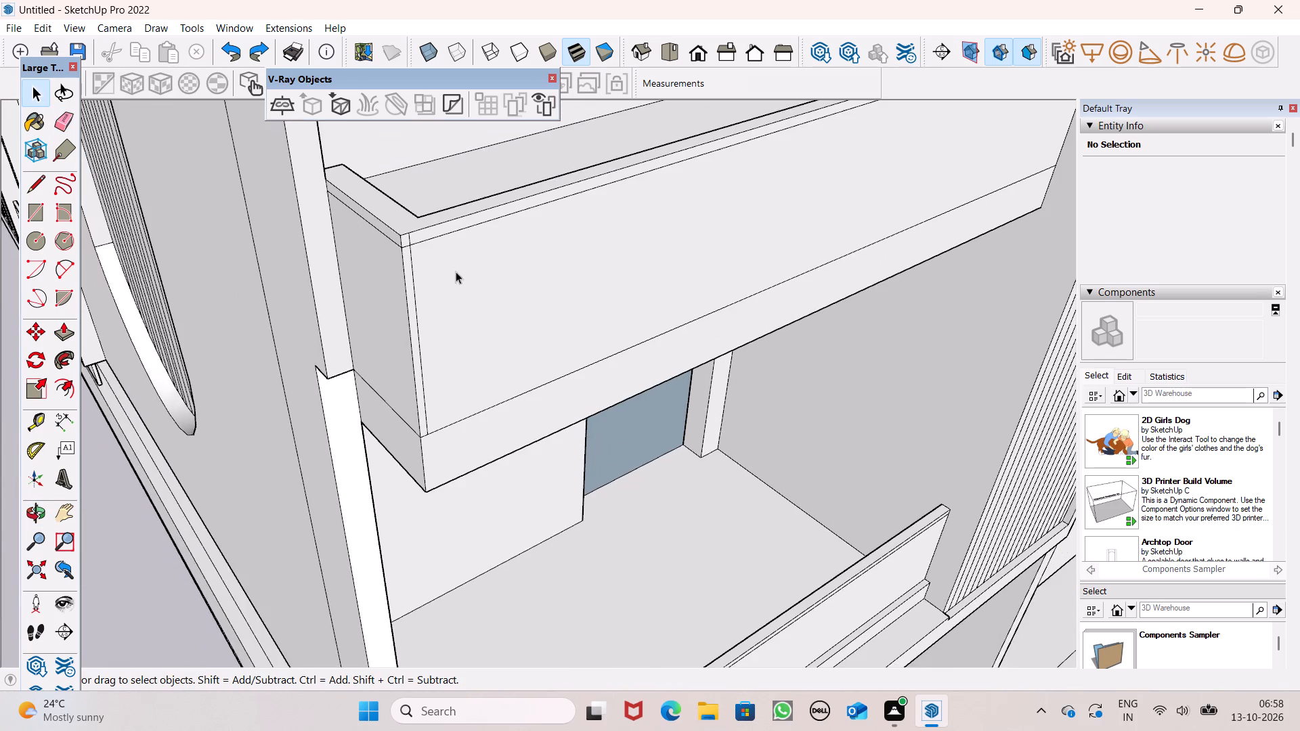
pyautogui.moveTo(494, 320); pyautogui.dragTo(431, 351, button='middle')
pyautogui.scroll(-1, 1193, 437)
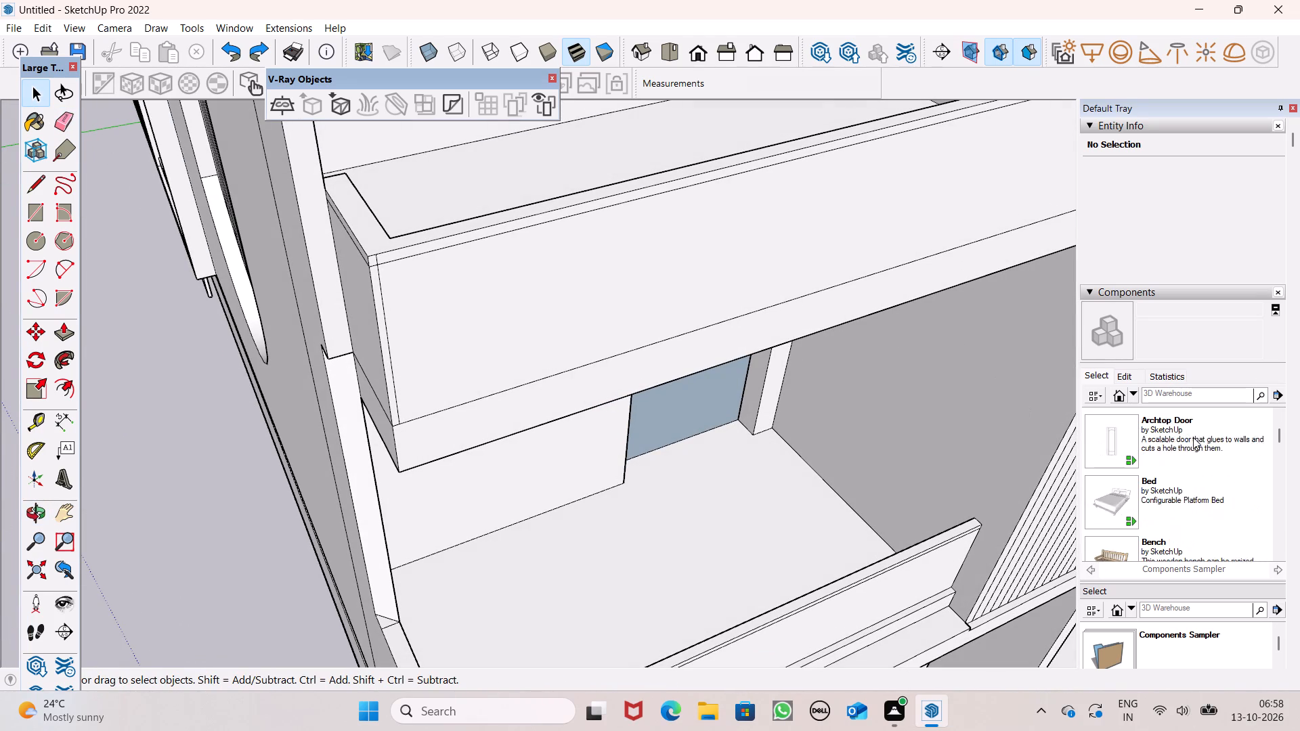
pyautogui.scroll(-2, 1193, 437)
pyautogui.scroll(-6, 576, 330)
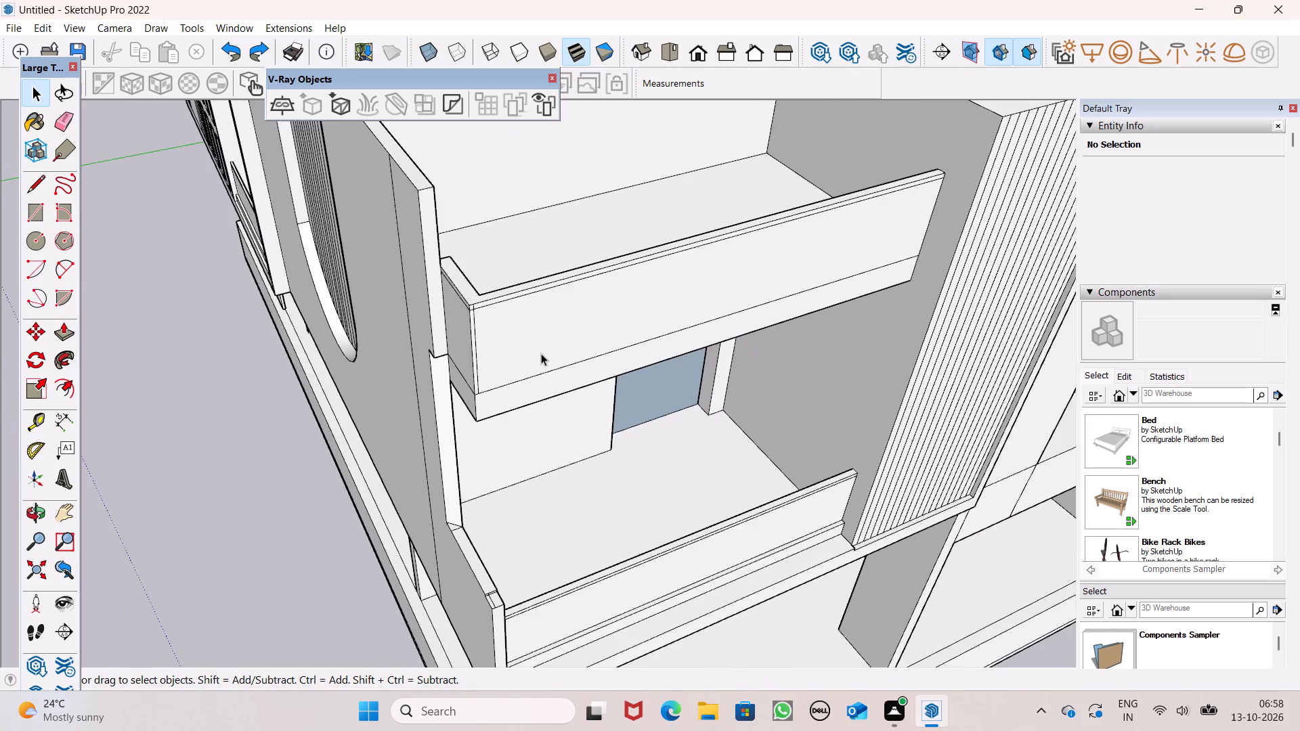
pyautogui.scroll(-13, 545, 405)
pyautogui.moveTo(613, 334); pyautogui.dragTo(634, 140, button='middle')
pyautogui.moveTo(523, 262); pyautogui.dragTo(654, 249, button='middle')
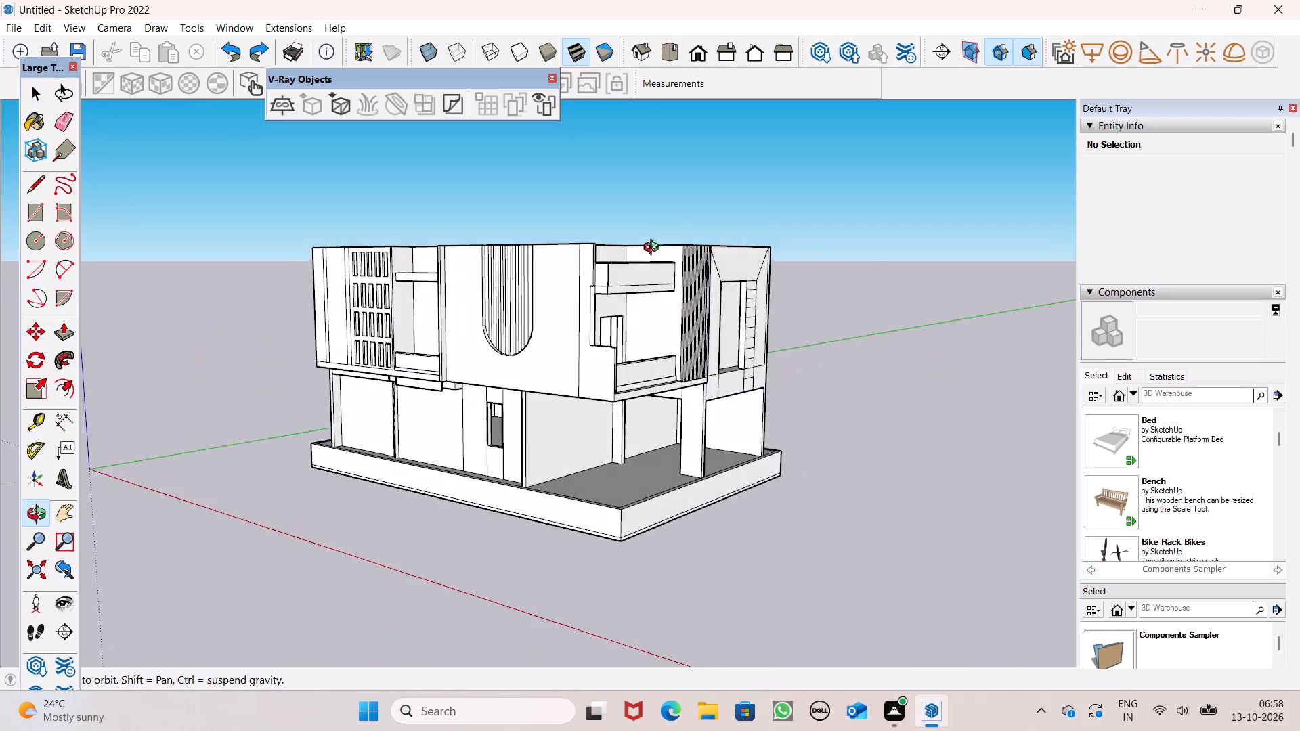
pyautogui.moveTo(654, 249); pyautogui.dragTo(788, 229, button='middle')
pyautogui.moveTo(733, 292); pyautogui.dragTo(772, 292, button='middle')
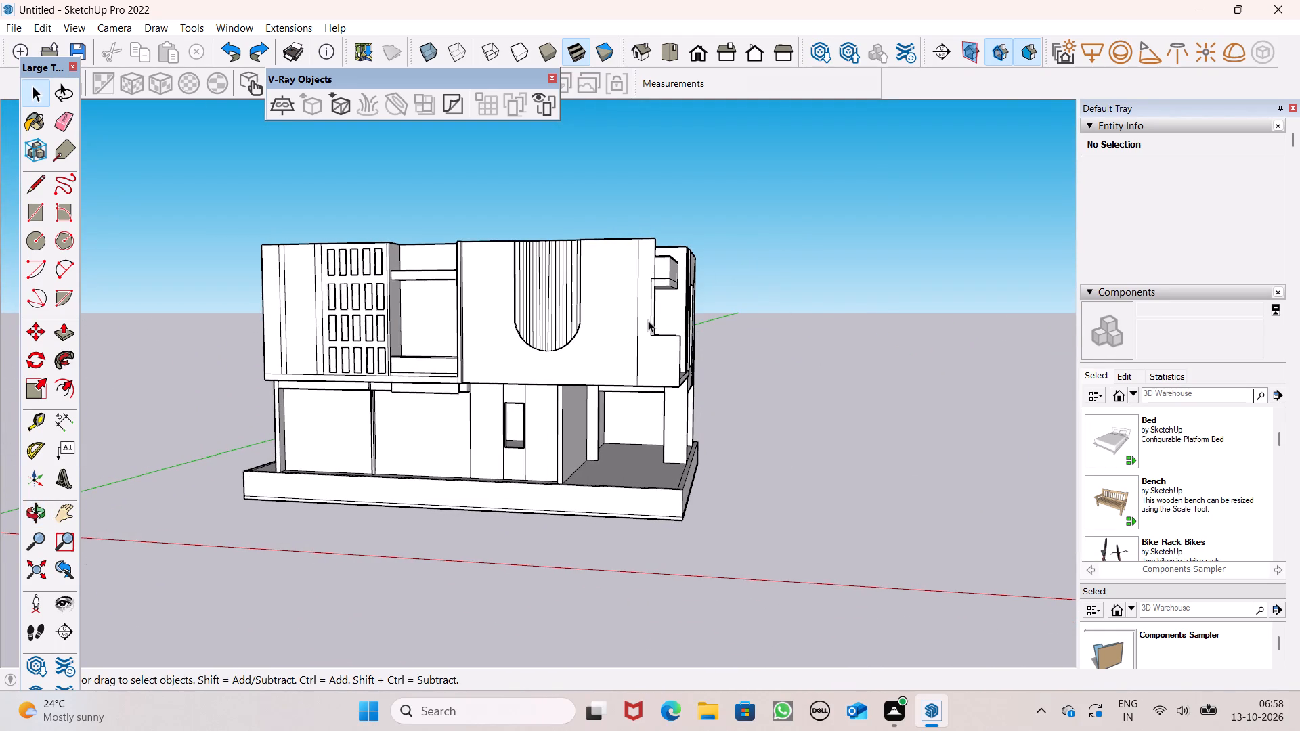
pyautogui.scroll(1, 620, 243)
pyautogui.moveTo(620, 250); pyautogui.dragTo(519, 449, button='middle')
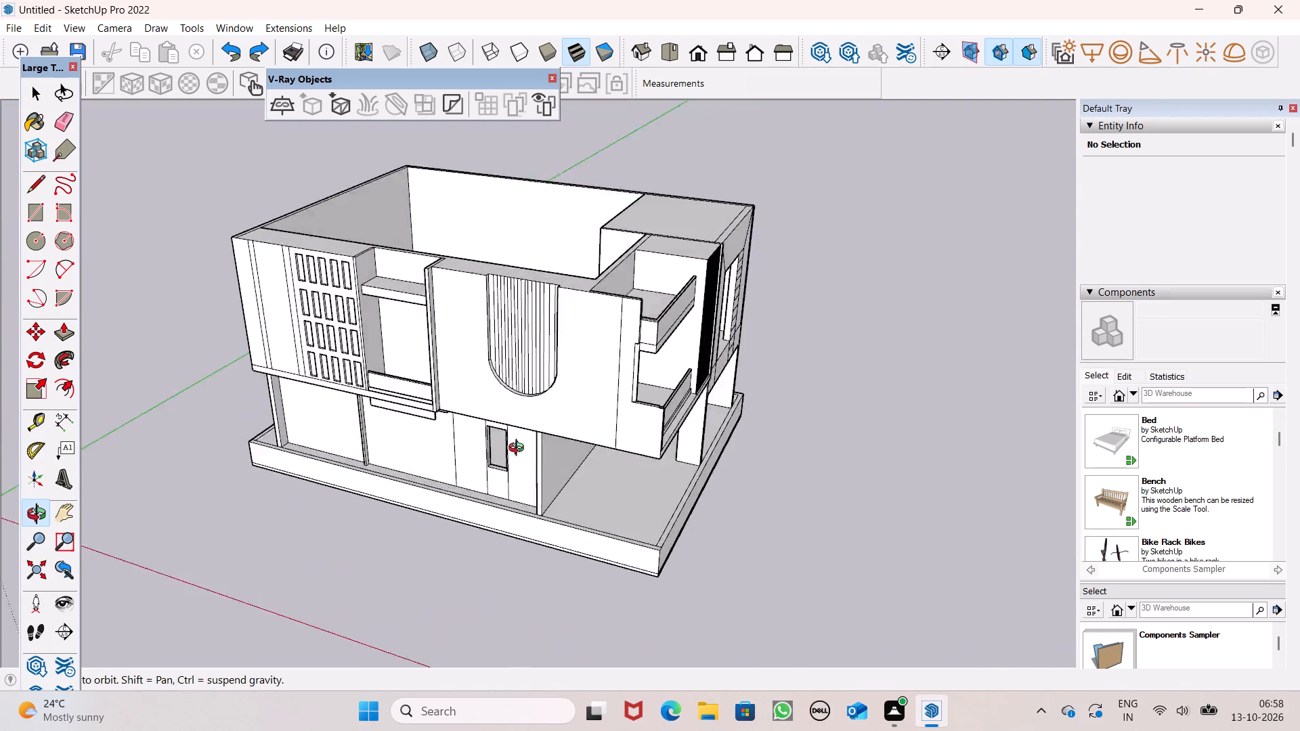
pyautogui.moveTo(519, 449); pyautogui.dragTo(531, 538, button='middle')
pyautogui.moveTo(542, 274); pyautogui.dragTo(720, 395, button='middle')
pyautogui.scroll(5, 496, 123)
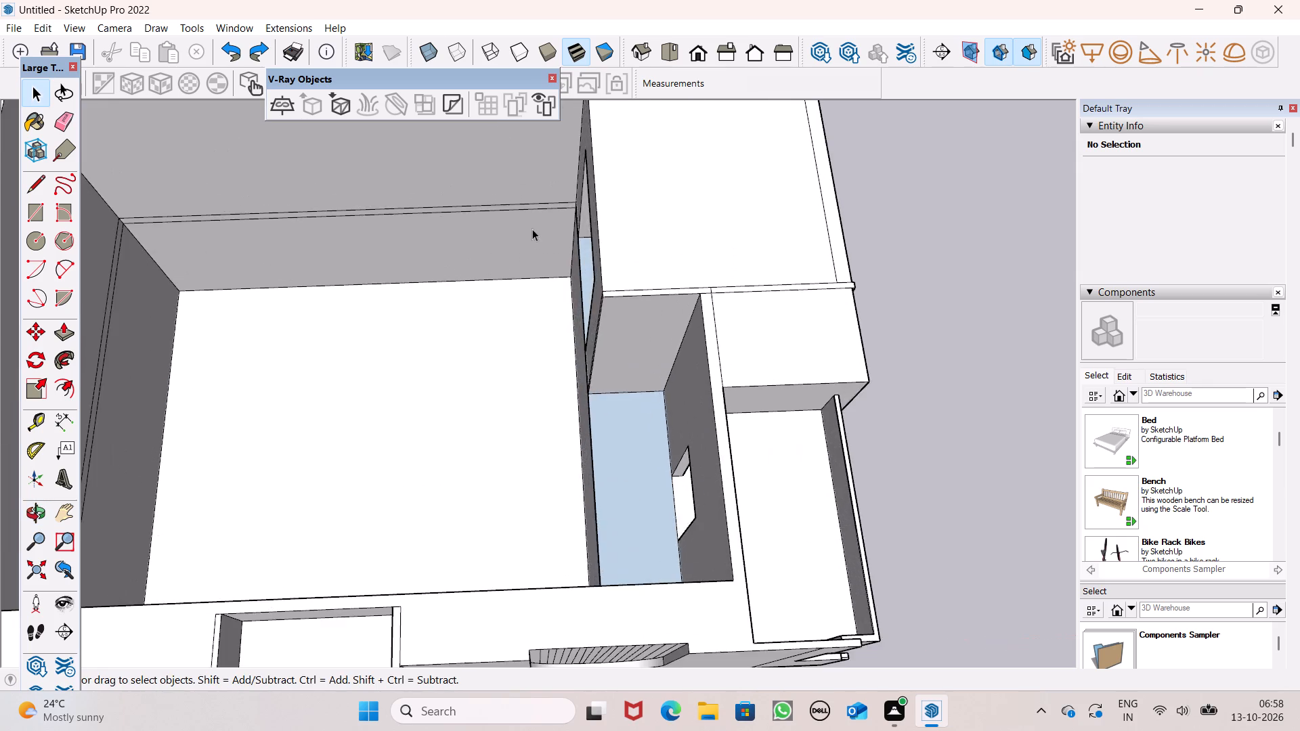
pyautogui.moveTo(557, 266); pyautogui.dragTo(812, 160, button='middle')
pyautogui.scroll(1, 811, 160)
pyautogui.scroll(-1, 712, 187)
pyautogui.scroll(-7, 659, 164)
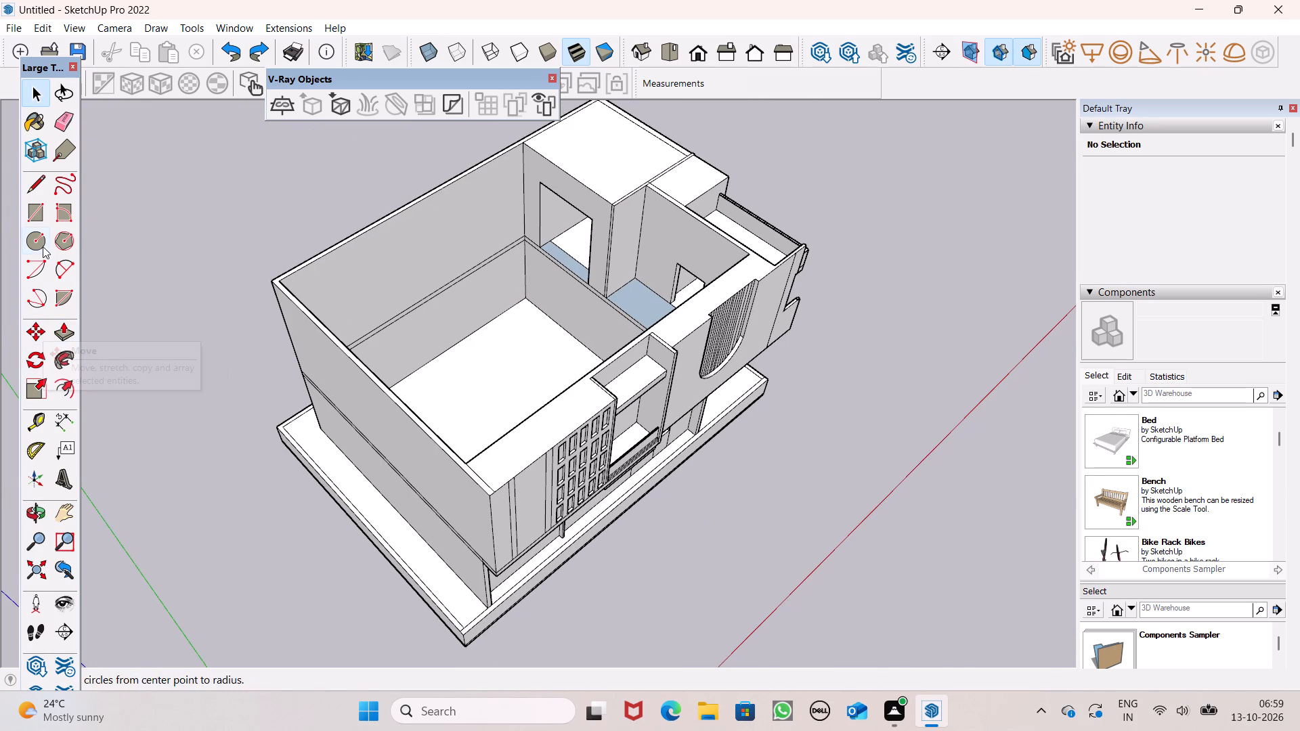
# Retrace the slab-level edge at the large room's inner corner to close the opening between storeys with a floor face.
pyautogui.click(40, 187)
pyautogui.scroll(8, 519, 269)
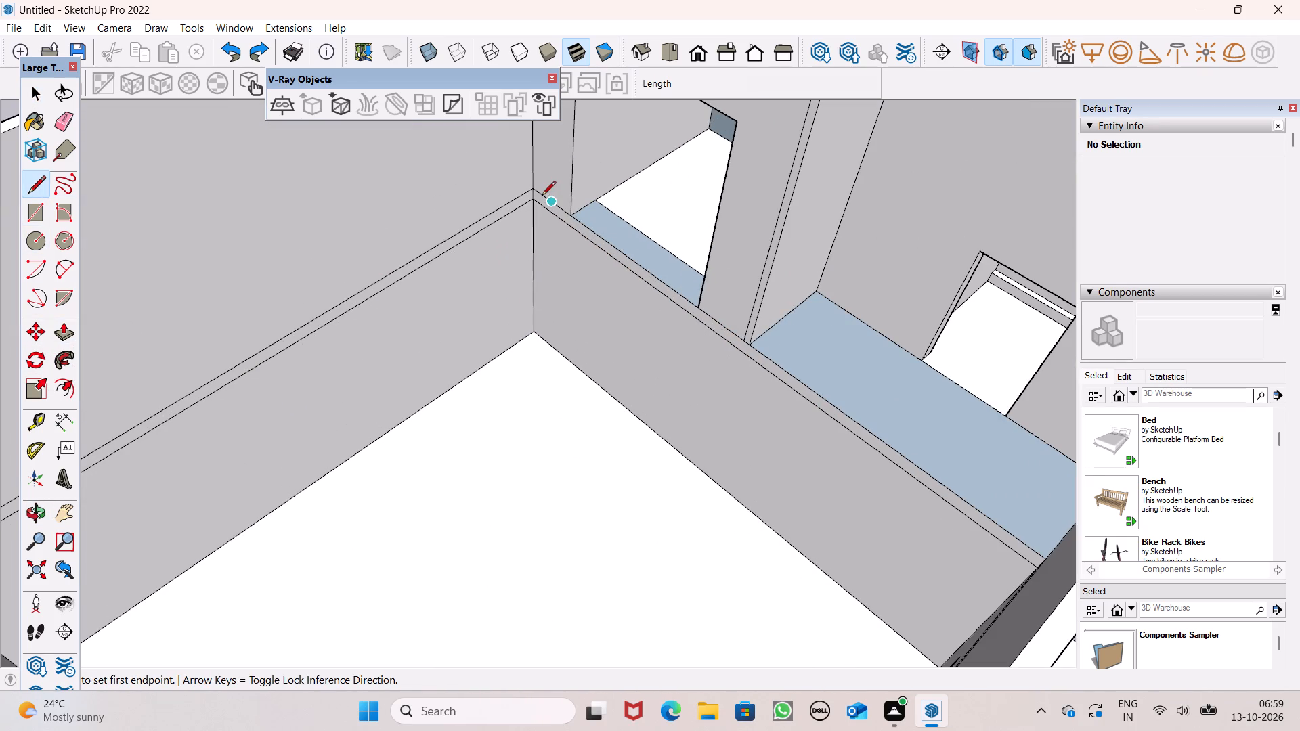
pyautogui.moveTo(533, 194); pyautogui.dragTo(539, 194)
pyautogui.click(548, 196)
pyautogui.scroll(-7, 549, 225)
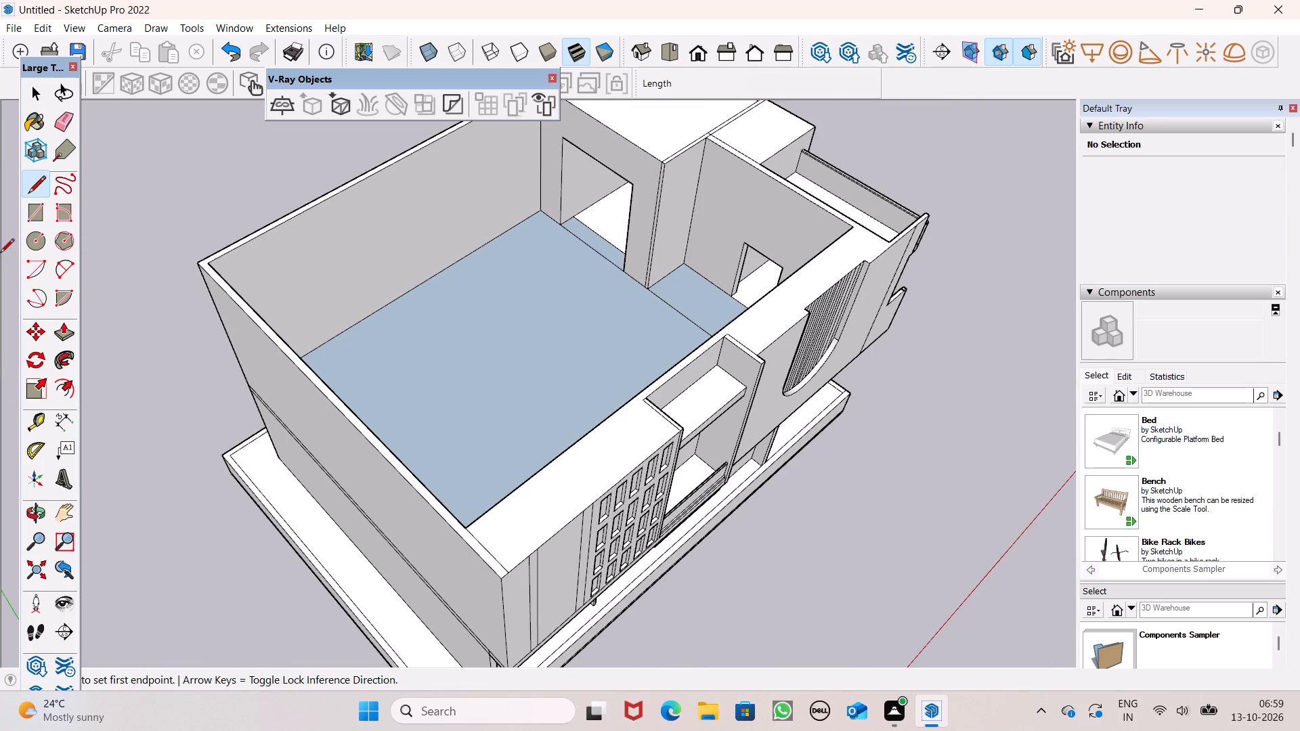
# Push/Pull the large room's new floor face by 4".
pyautogui.click(62, 336)
pyautogui.click(400, 355)
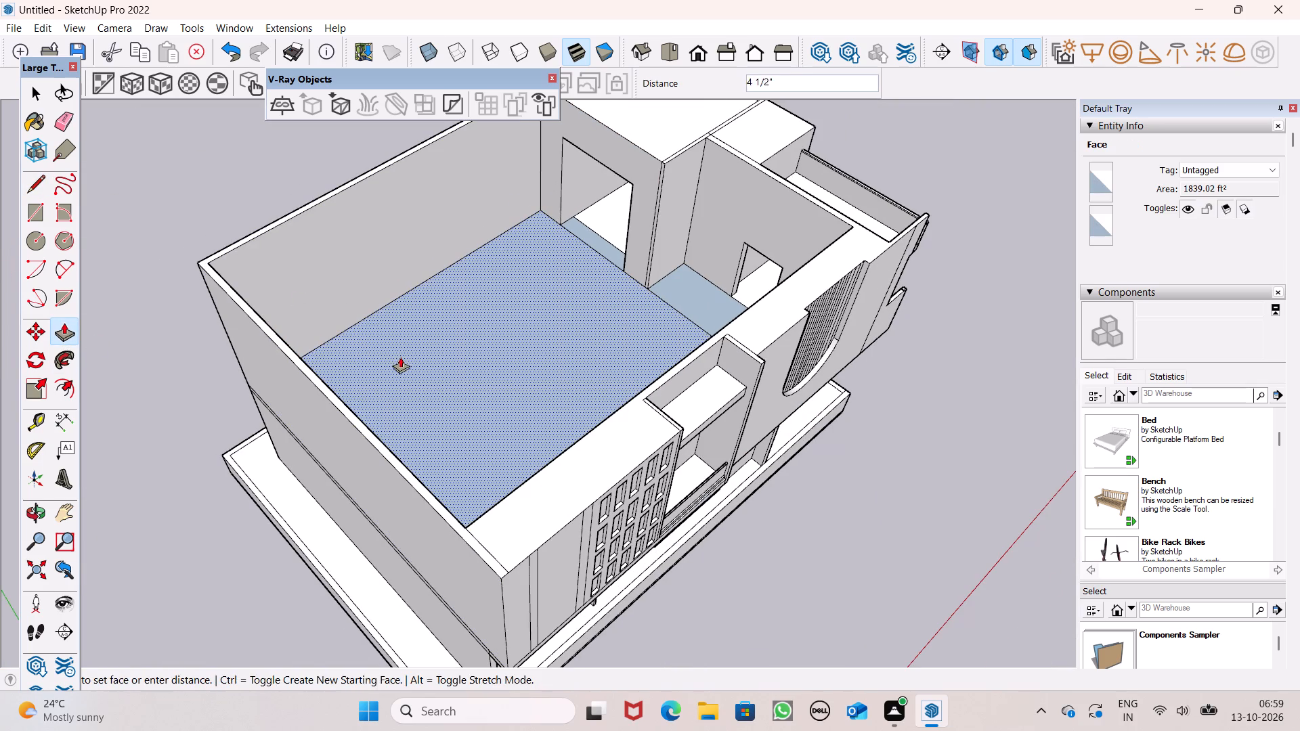
pyautogui.press('4')
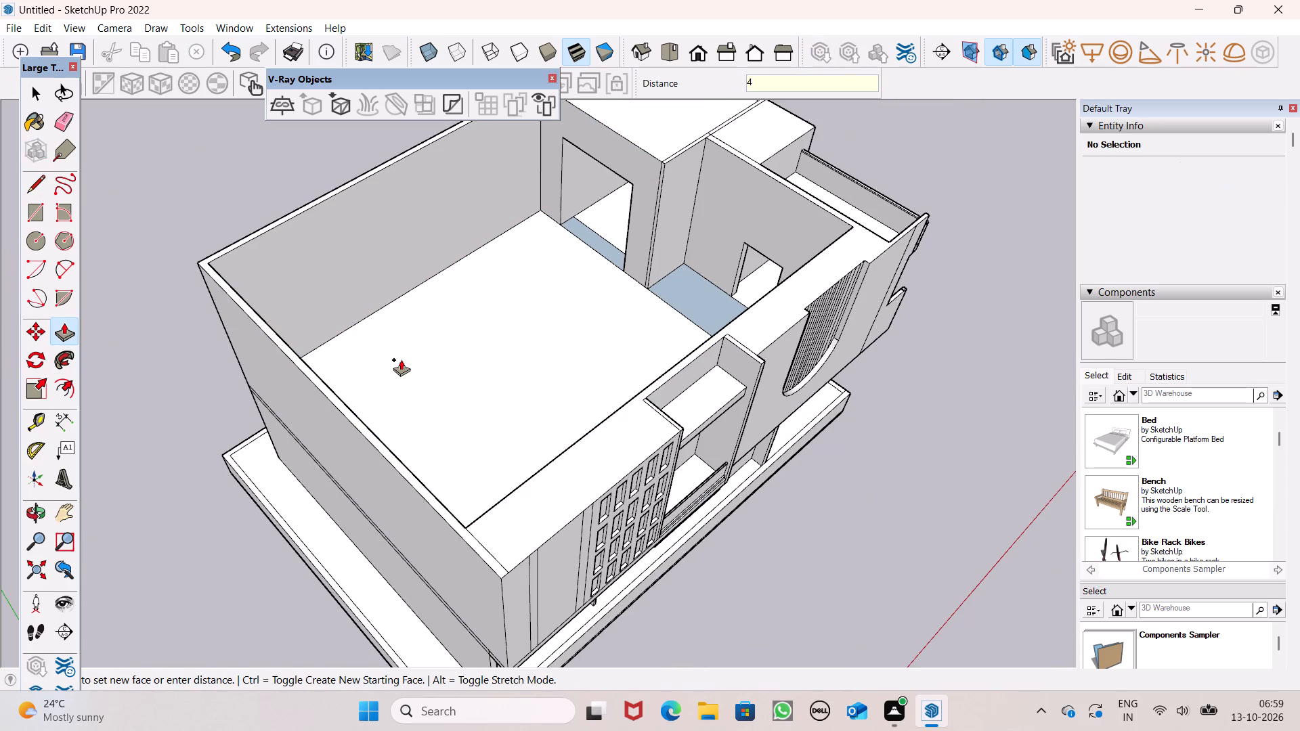
pyautogui.hotkey('shift', '"')
pyautogui.press('Return')
# Extend the narrow wall end beside the passage across the large room to the far wall, in pulls of about 27' 2", 9' 2 5/8" and 8' 11 1/2".
pyautogui.scroll(2, 595, 288)
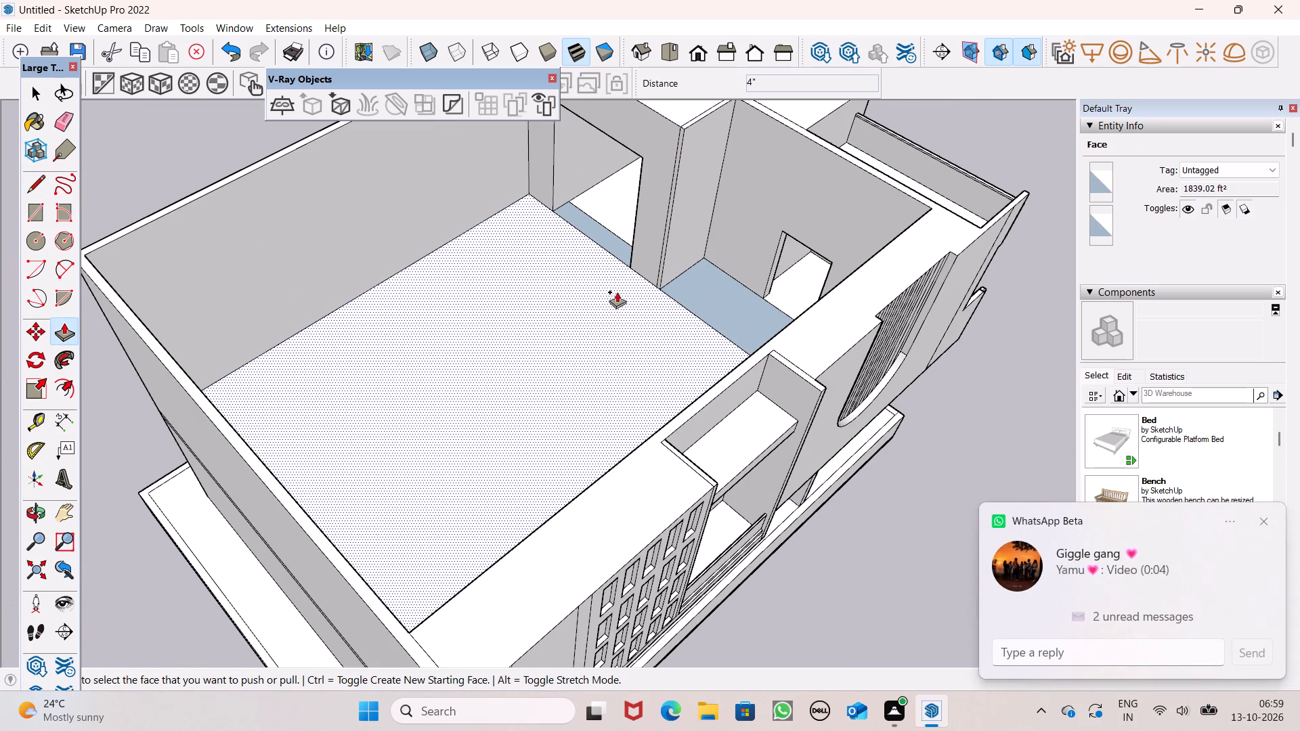
pyautogui.scroll(8, 657, 292)
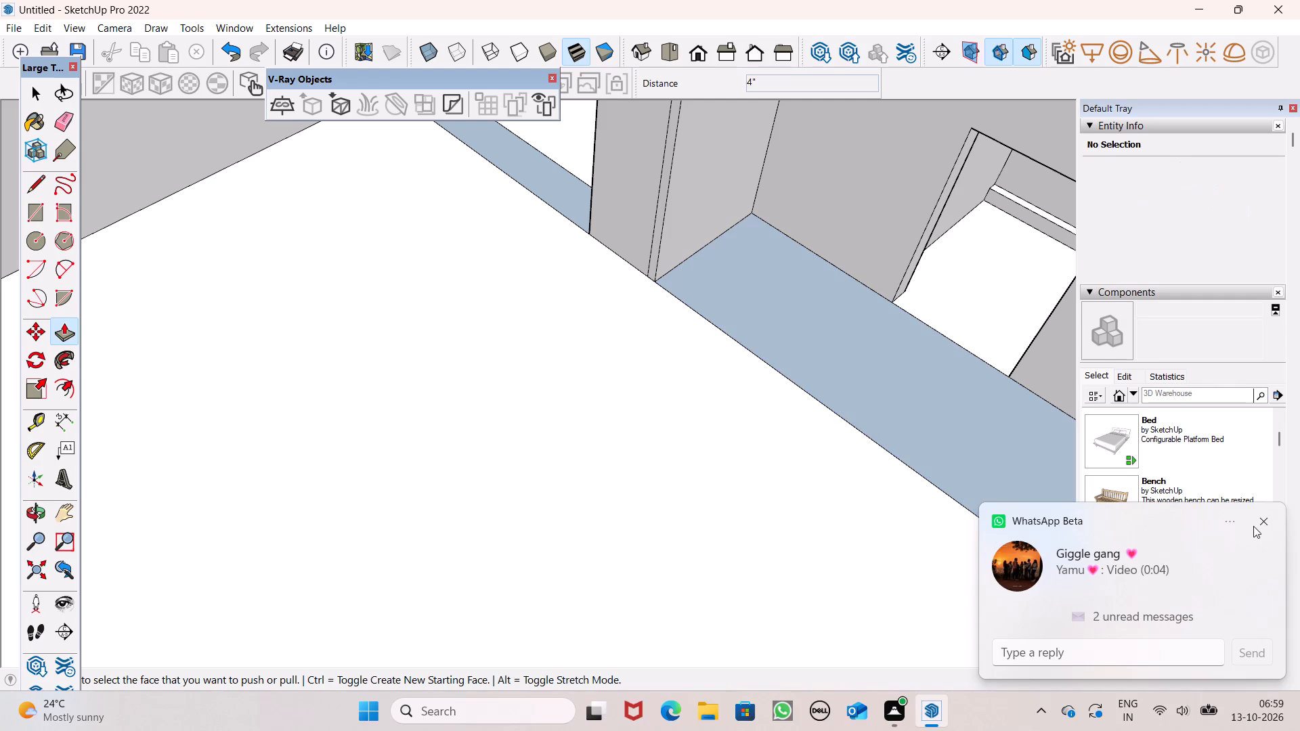
pyautogui.click(1271, 520)
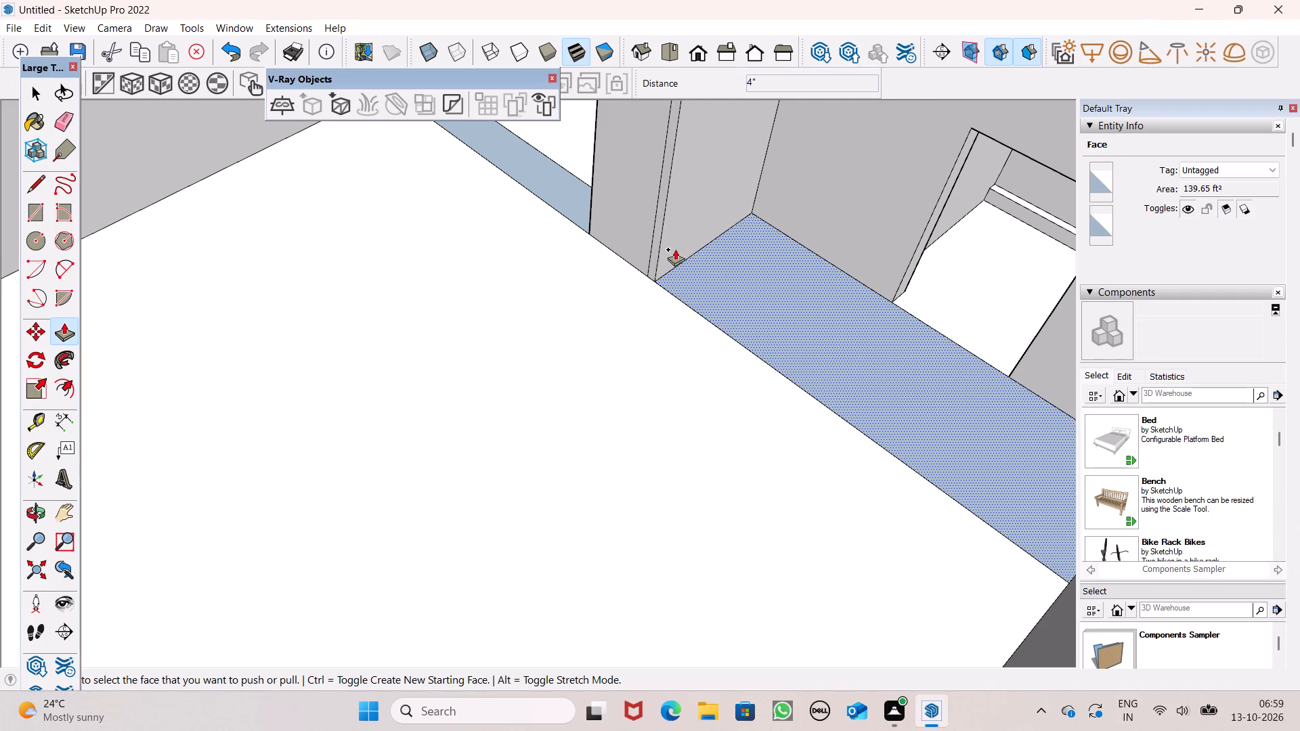
pyautogui.moveTo(651, 253); pyautogui.dragTo(48, 541)
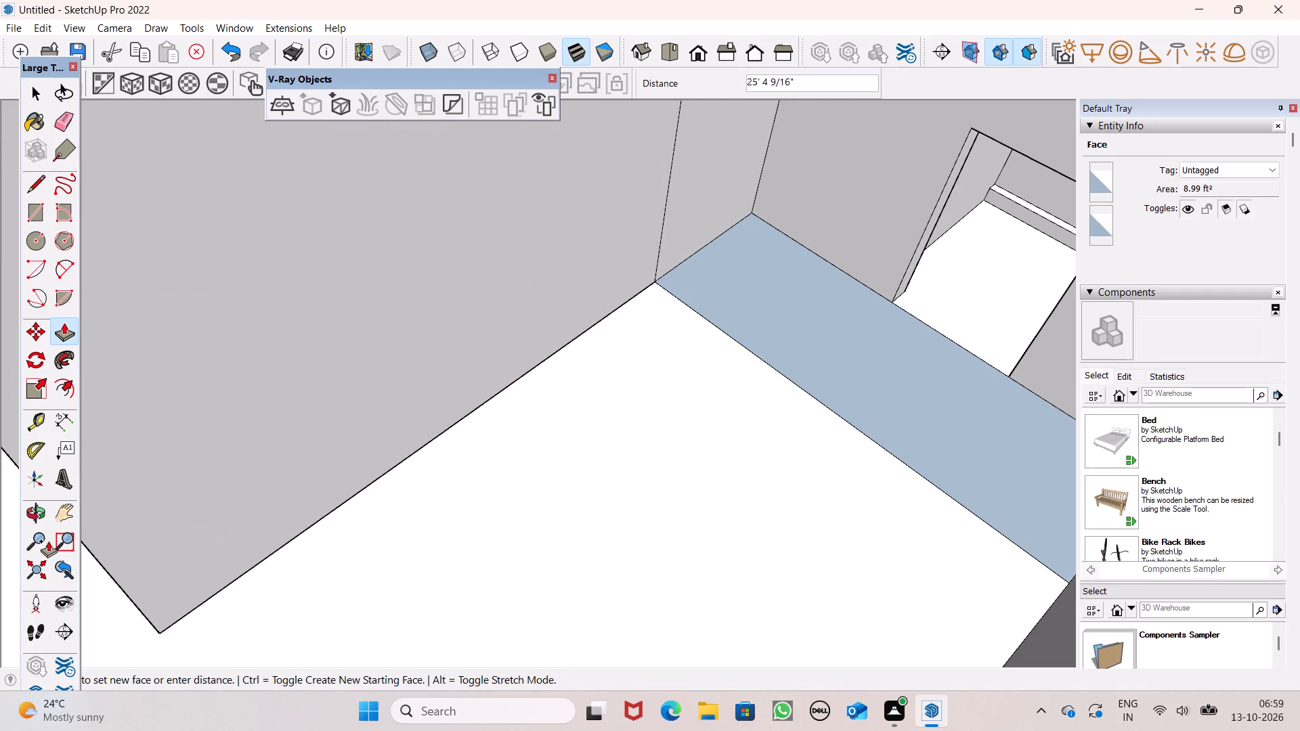
pyautogui.moveTo(48, 541); pyautogui.dragTo(20, 583)
pyautogui.scroll(-7, 790, 278)
pyautogui.scroll(-4, 701, 283)
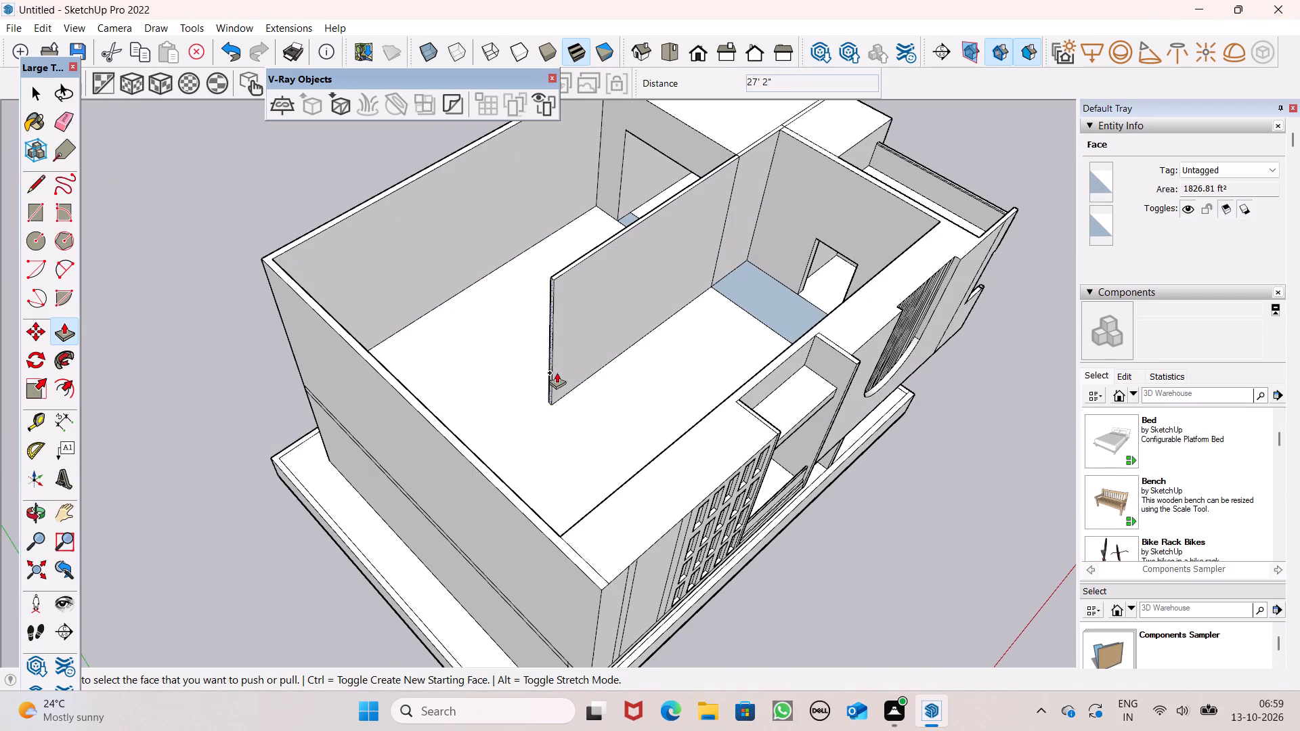
pyautogui.moveTo(561, 402); pyautogui.dragTo(695, 360, button='middle')
pyautogui.scroll(5, 561, 355)
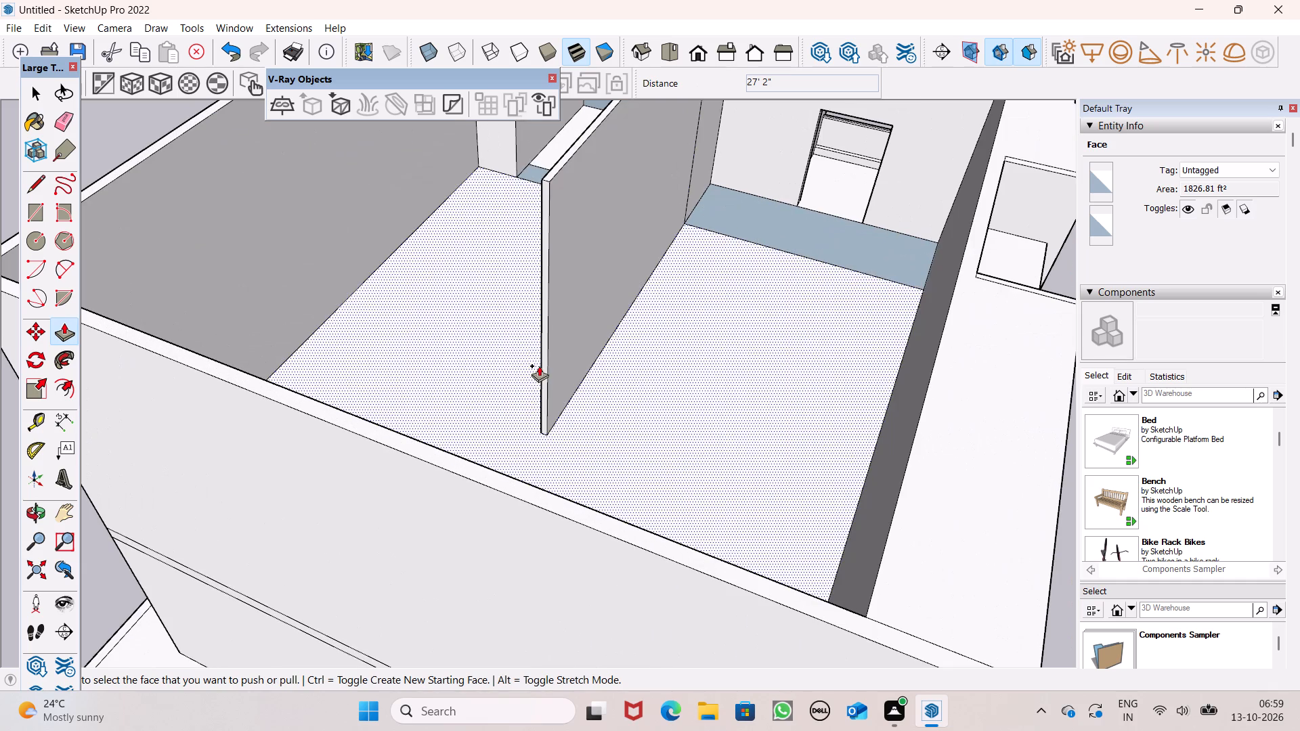
pyautogui.moveTo(544, 365); pyautogui.dragTo(515, 430)
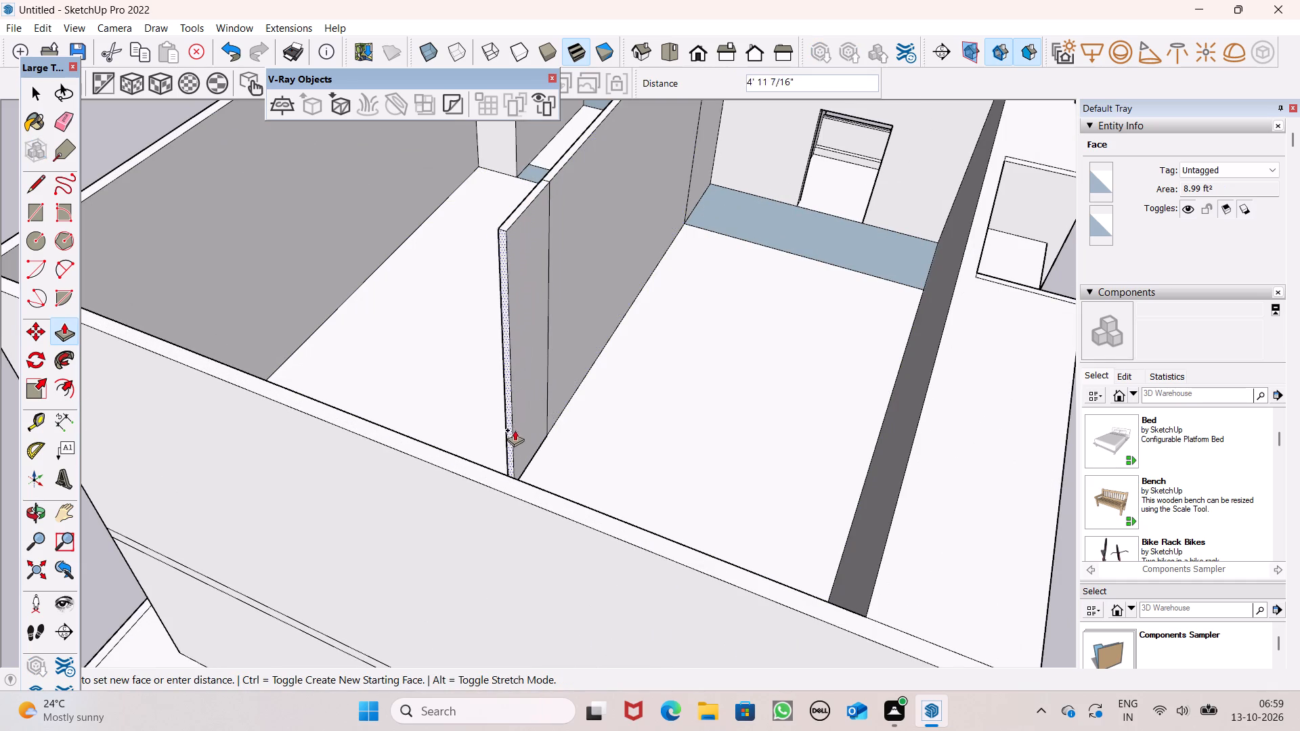
pyautogui.moveTo(515, 430); pyautogui.dragTo(479, 473)
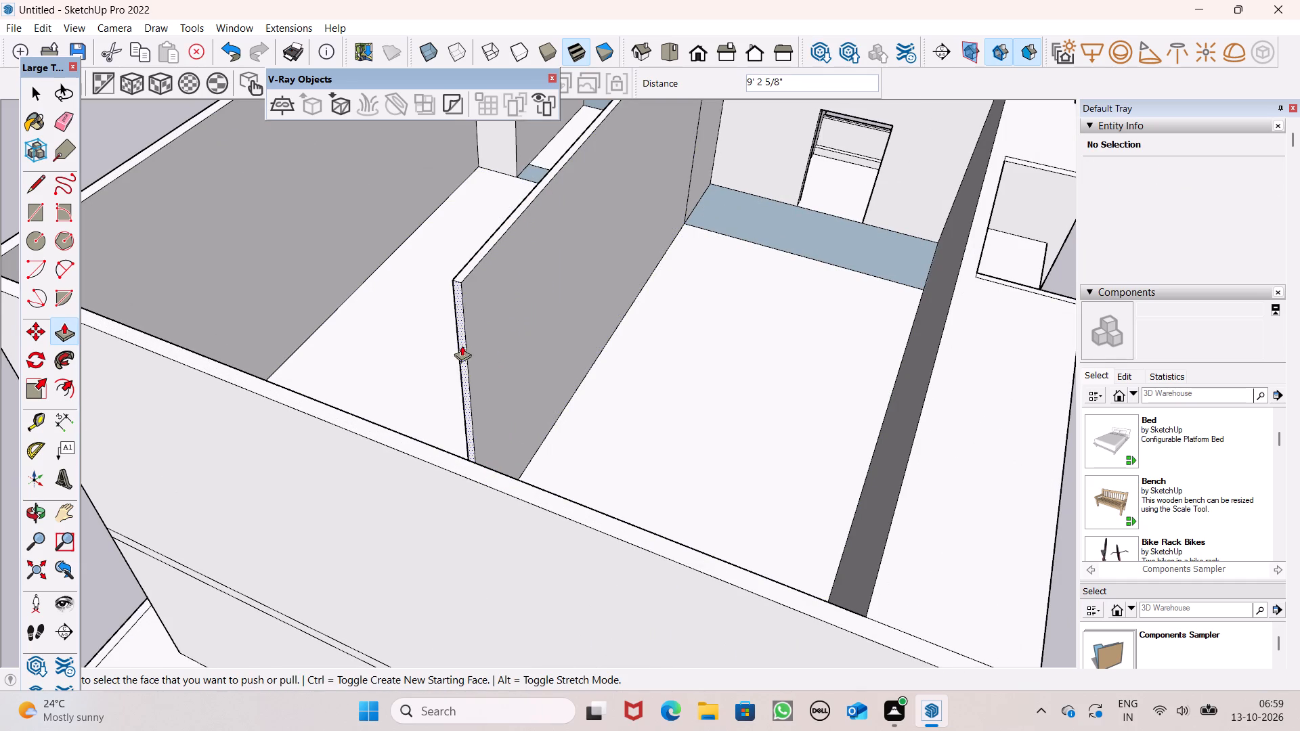
pyautogui.moveTo(484, 403); pyautogui.dragTo(542, 450, button='middle')
pyautogui.moveTo(506, 433); pyautogui.dragTo(432, 530)
# Retrace the inner top edge at the outer corner of the room behind the partition to close its top with a roof face.
pyautogui.scroll(-4, 441, 340)
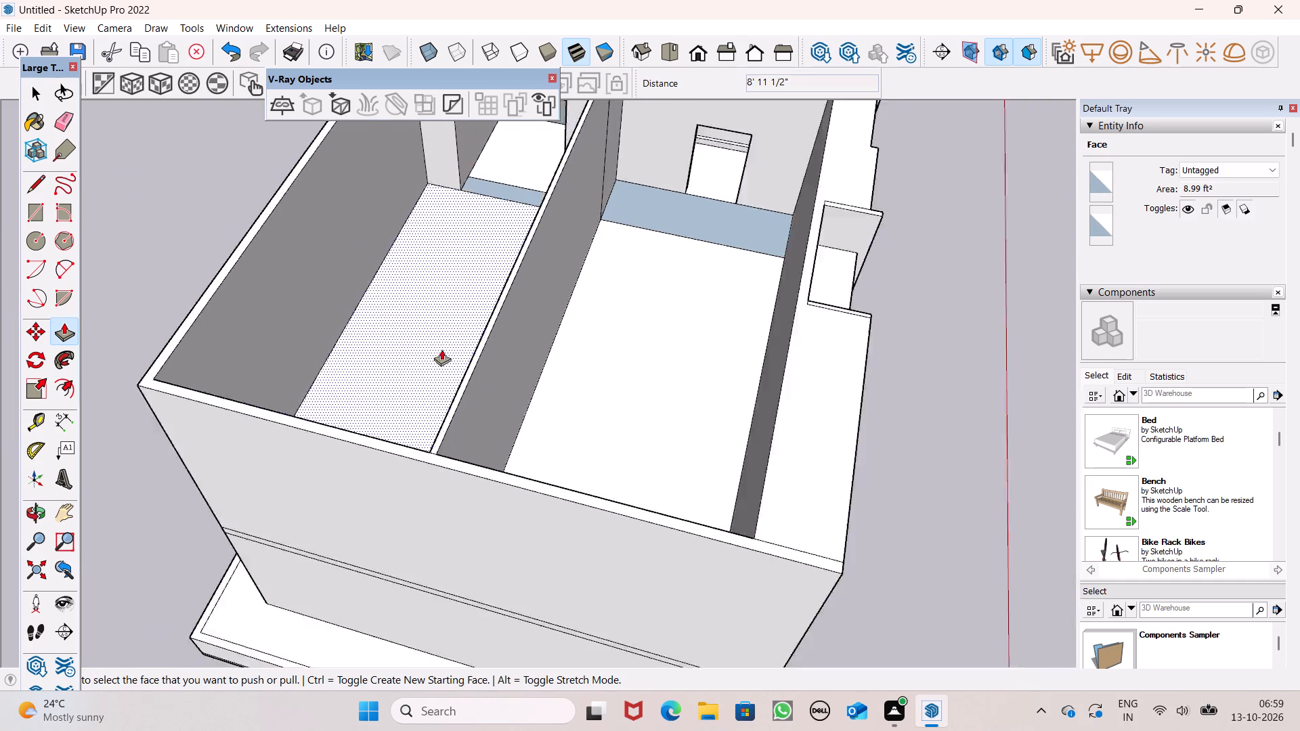
pyautogui.scroll(-9, 441, 349)
pyautogui.moveTo(502, 357); pyautogui.dragTo(125, 384, button='middle')
pyautogui.scroll(3, 475, 170)
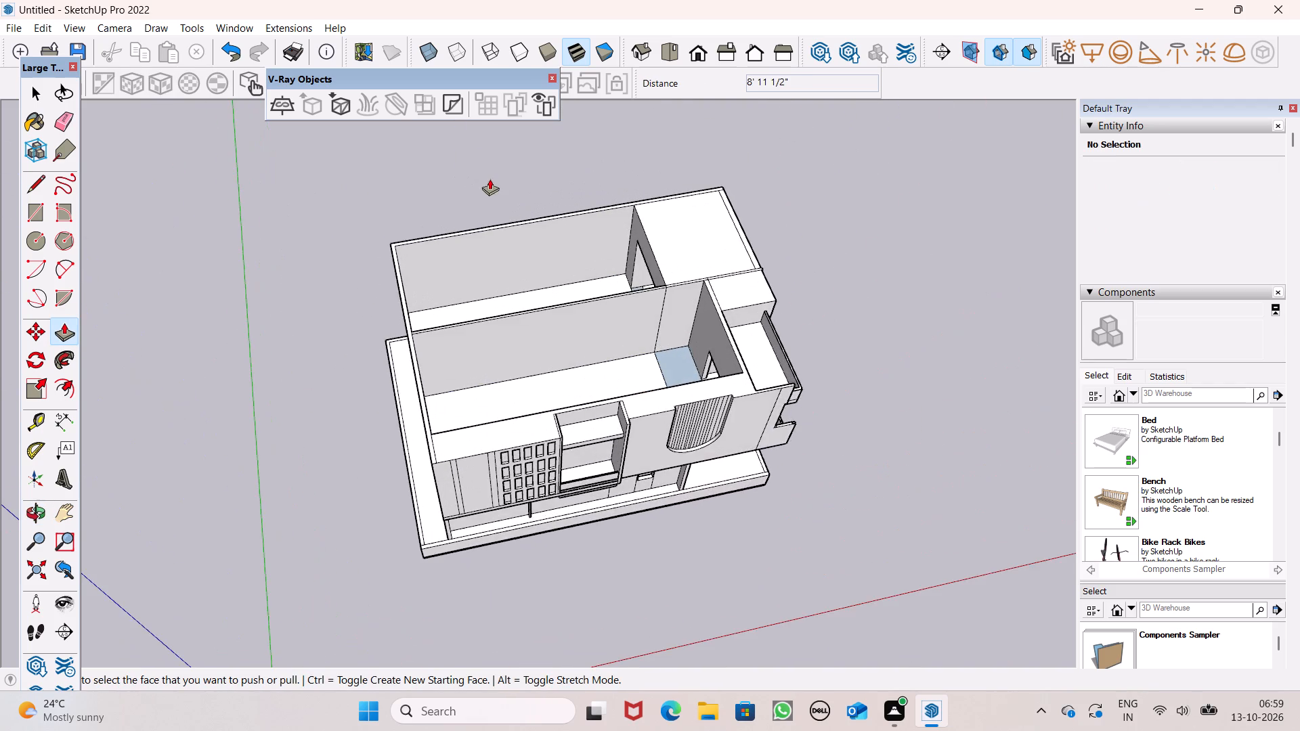
pyautogui.scroll(-2, 495, 183)
pyautogui.moveTo(511, 239); pyautogui.dragTo(600, 441, button='middle')
pyautogui.scroll(1, 597, 438)
pyautogui.scroll(5, 441, 126)
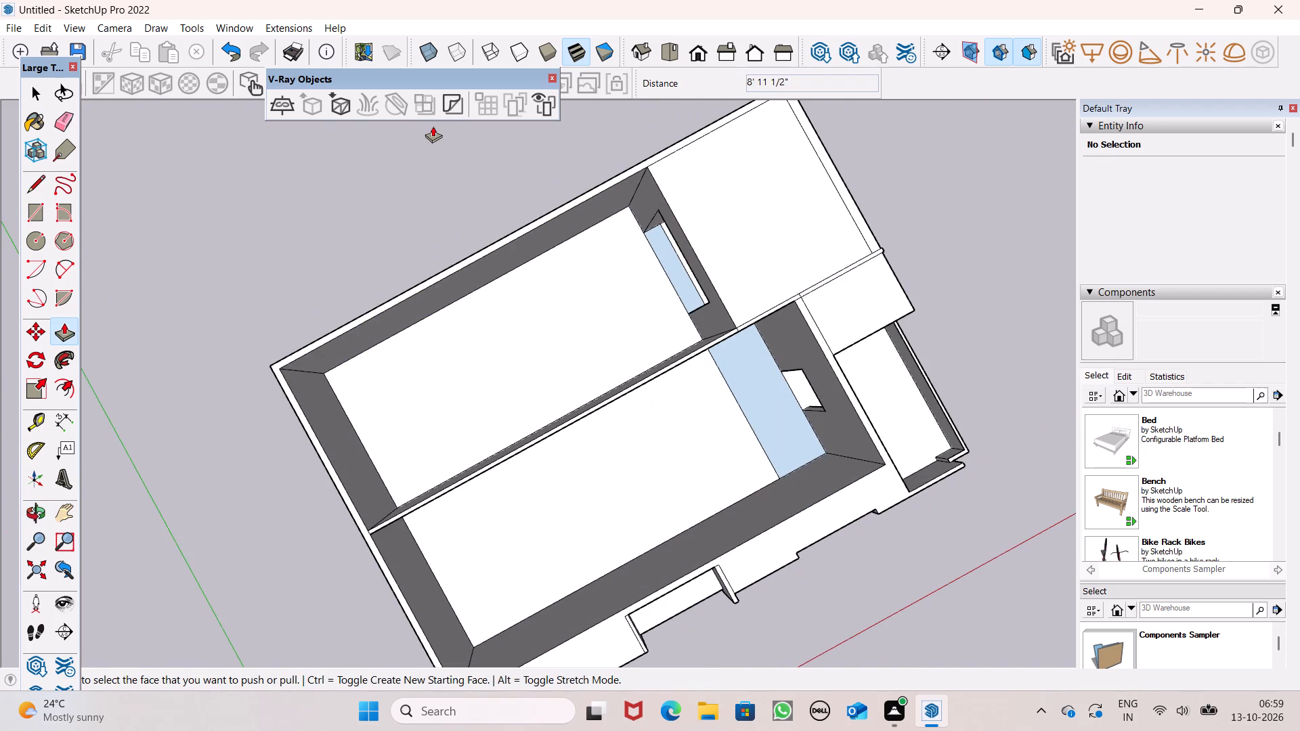
pyautogui.click(37, 189)
pyautogui.scroll(6, 309, 332)
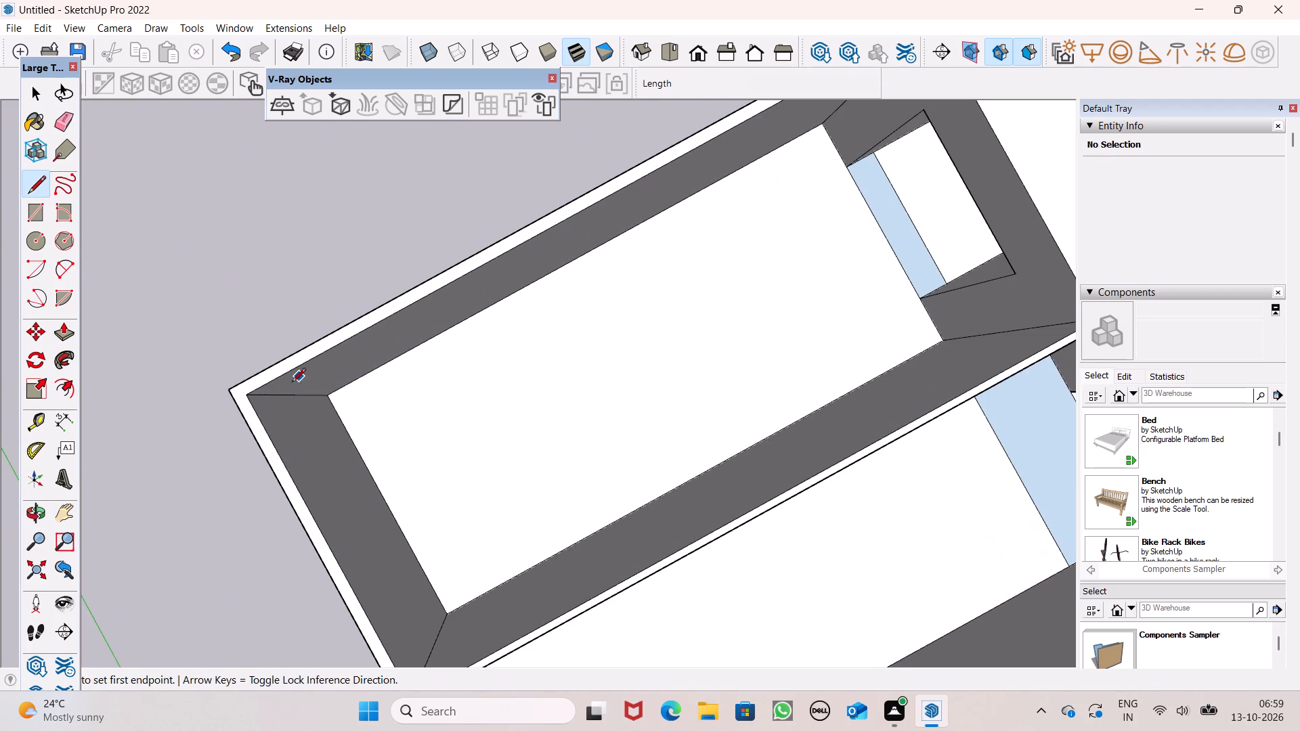
pyautogui.click(251, 393)
pyautogui.click(265, 383)
pyautogui.scroll(-7, 267, 273)
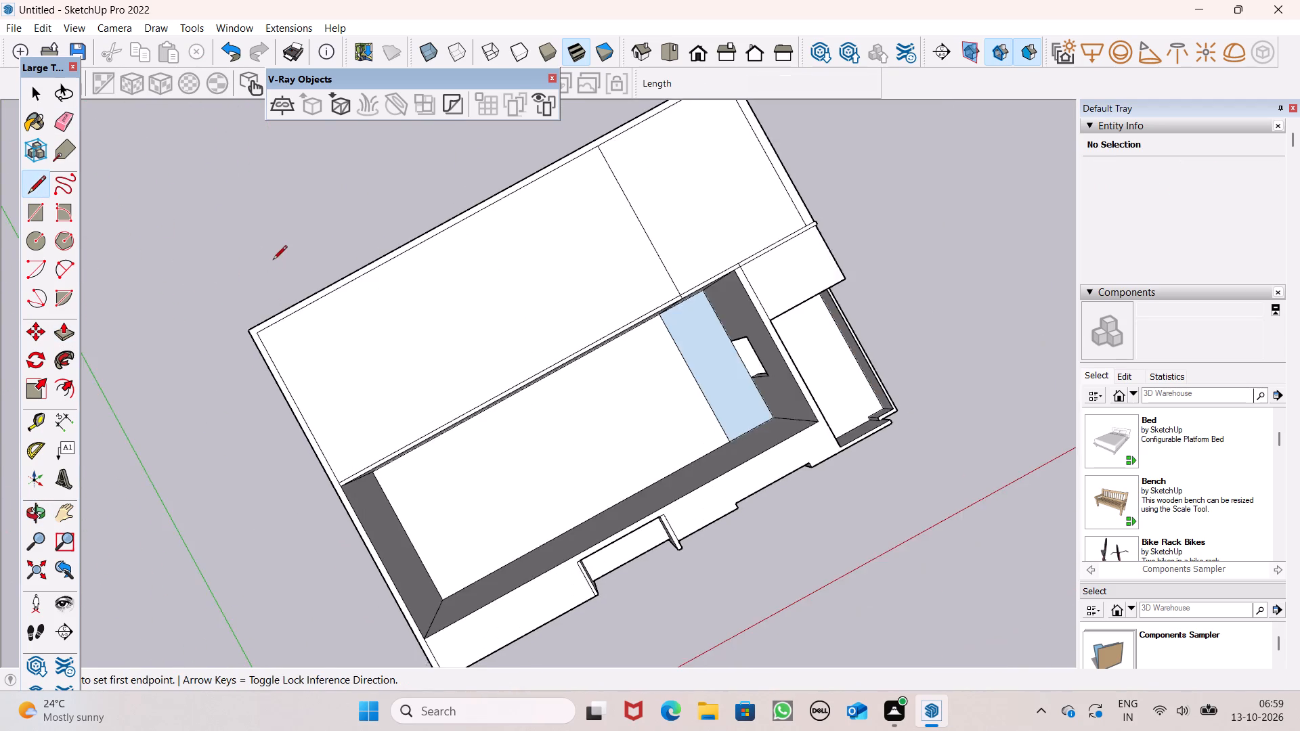
pyautogui.scroll(-3, 282, 273)
pyautogui.scroll(-4, 354, 223)
pyautogui.moveTo(589, 323); pyautogui.dragTo(582, 345, button='middle')
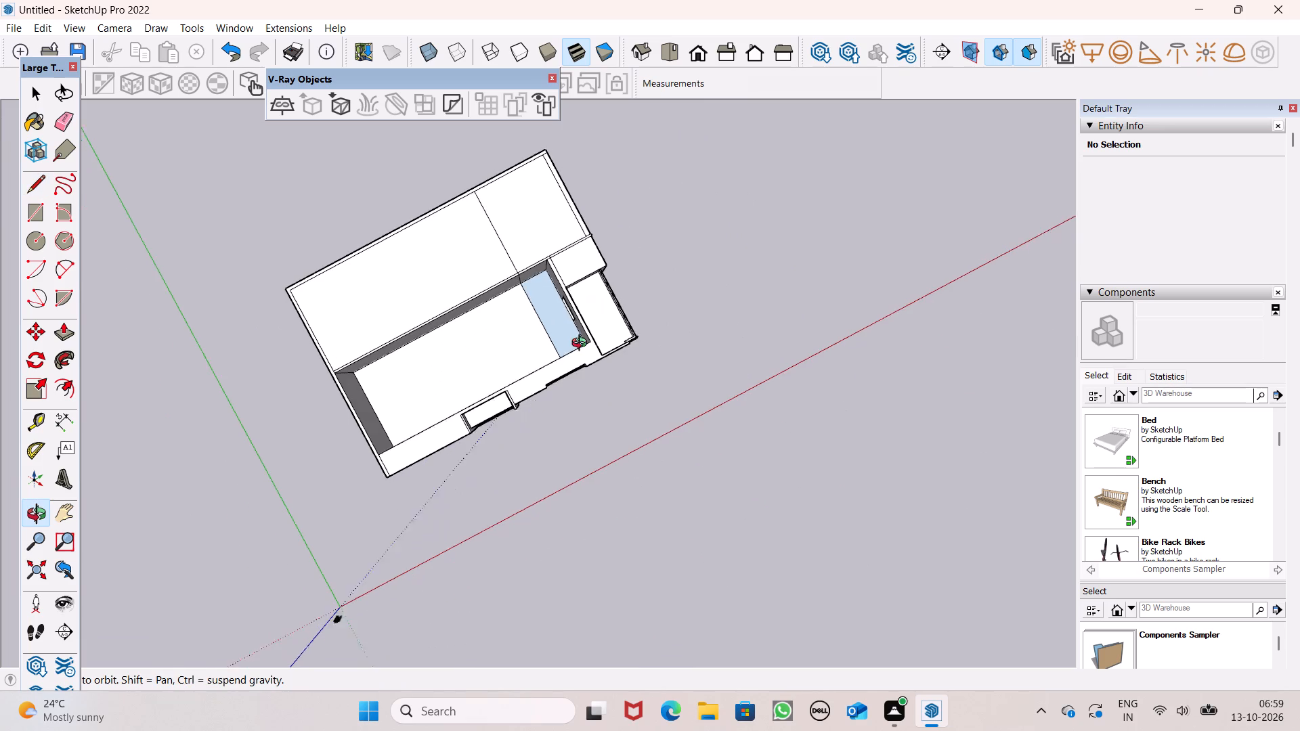
# Retrace the short inner top edge at the large room's corner beside the dividing wall to close its top with a roof face.
pyautogui.moveTo(582, 345); pyautogui.dragTo(517, 376, button='middle')
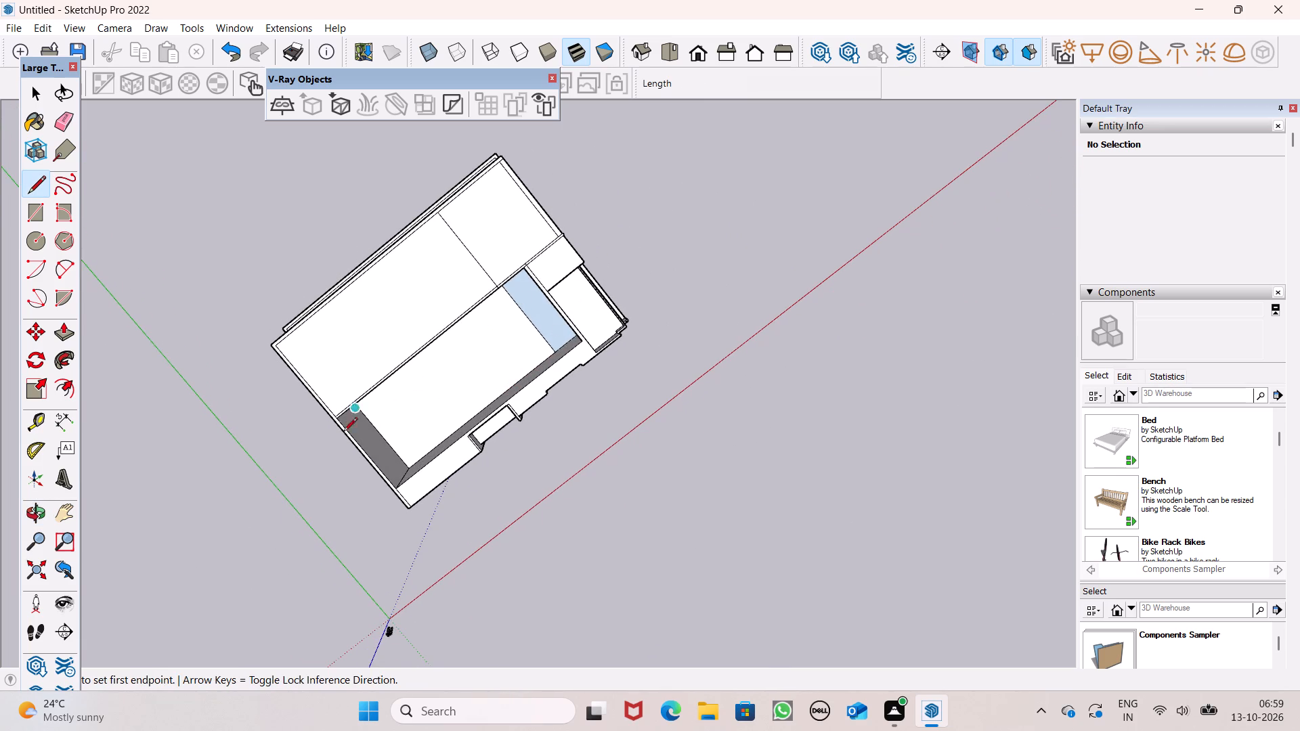
pyautogui.scroll(6, 332, 437)
pyautogui.click(340, 406)
pyautogui.click(353, 399)
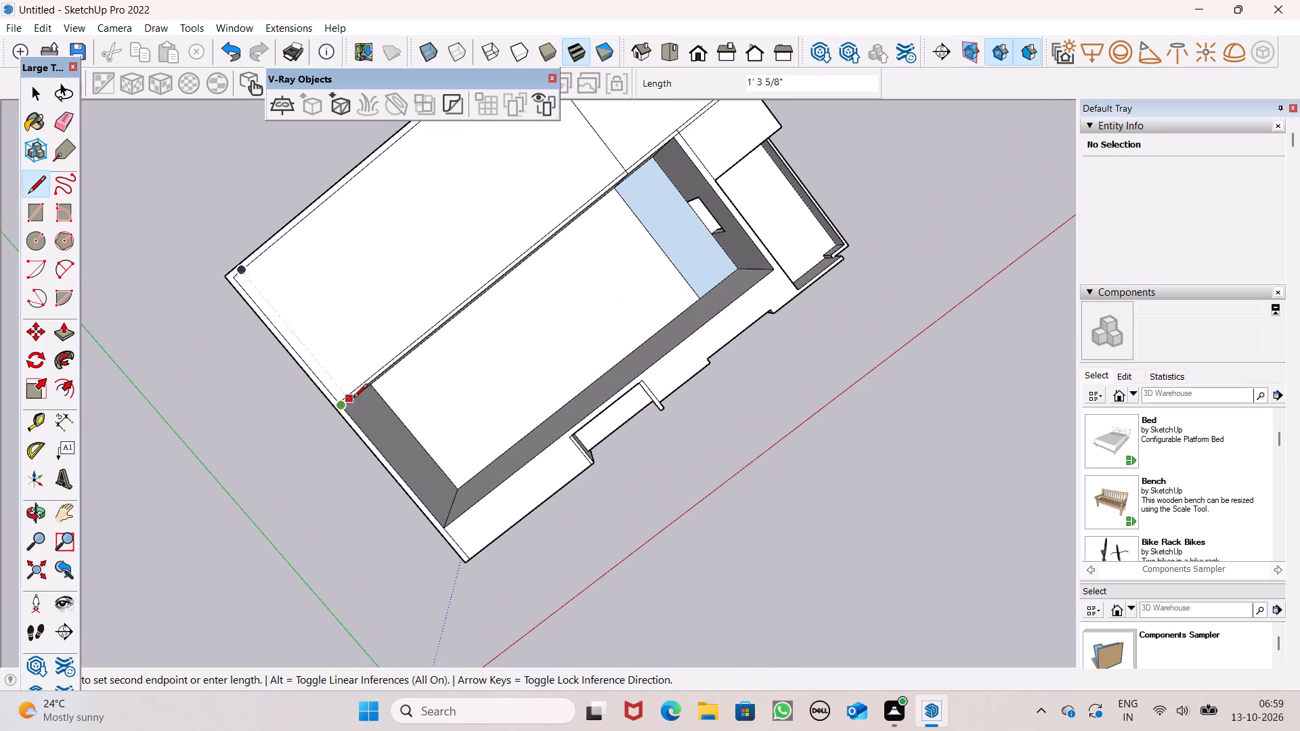
# Inspect the closed roof and the house's facades from above and around, checking the roof edges along the dividing wall.
pyautogui.scroll(-6, 490, 351)
pyautogui.moveTo(624, 412); pyautogui.dragTo(343, 250, button='middle')
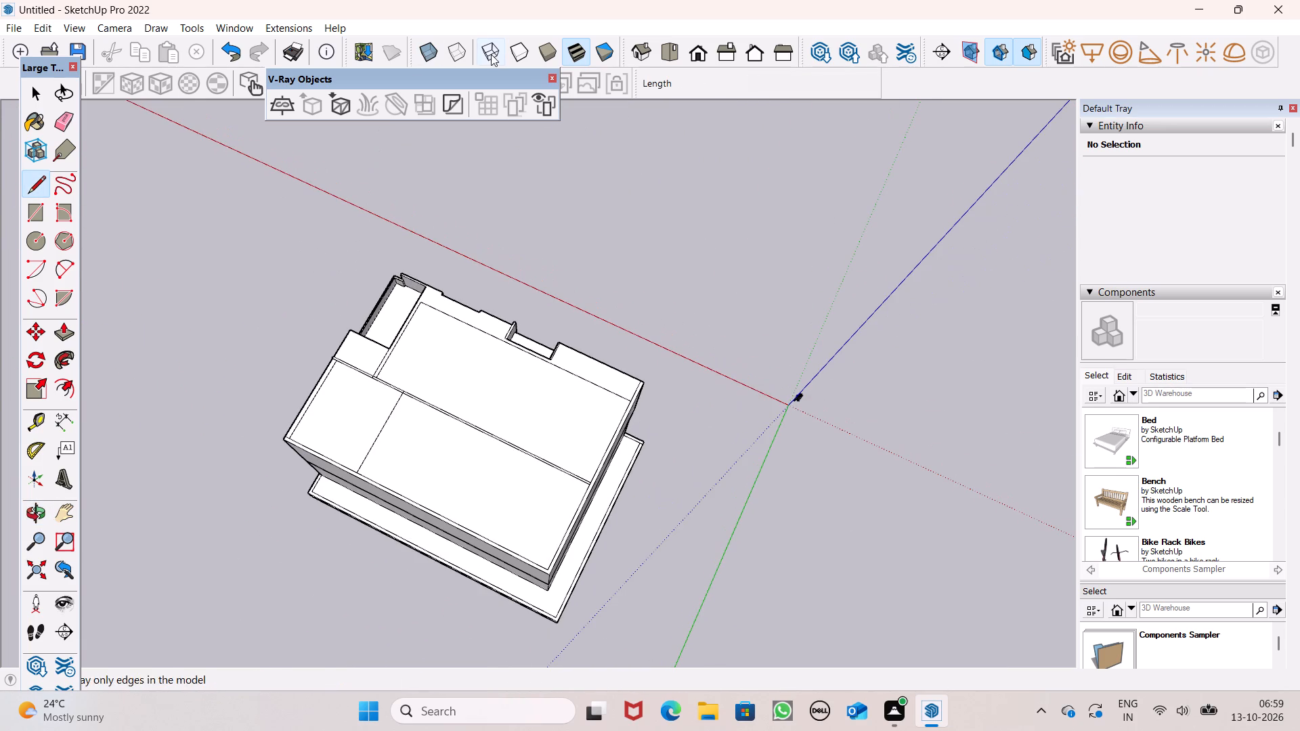
pyautogui.click(668, 49)
pyautogui.moveTo(763, 452); pyautogui.dragTo(778, 41, button='middle')
pyautogui.scroll(1, 775, 47)
pyautogui.scroll(1, 694, 459)
pyautogui.moveTo(694, 459); pyautogui.dragTo(379, 338, button='middle')
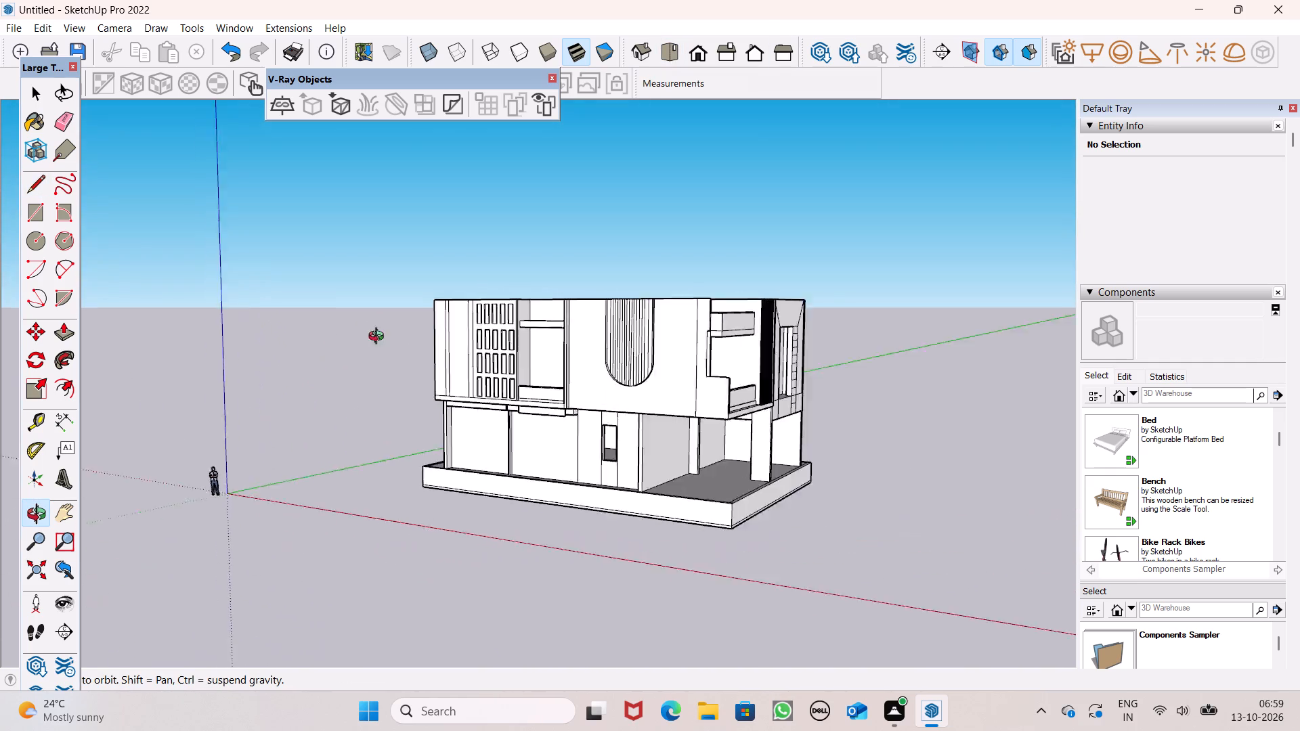
pyautogui.moveTo(379, 338); pyautogui.dragTo(0, 412, button='middle')
pyautogui.scroll(-1, 511, 353)
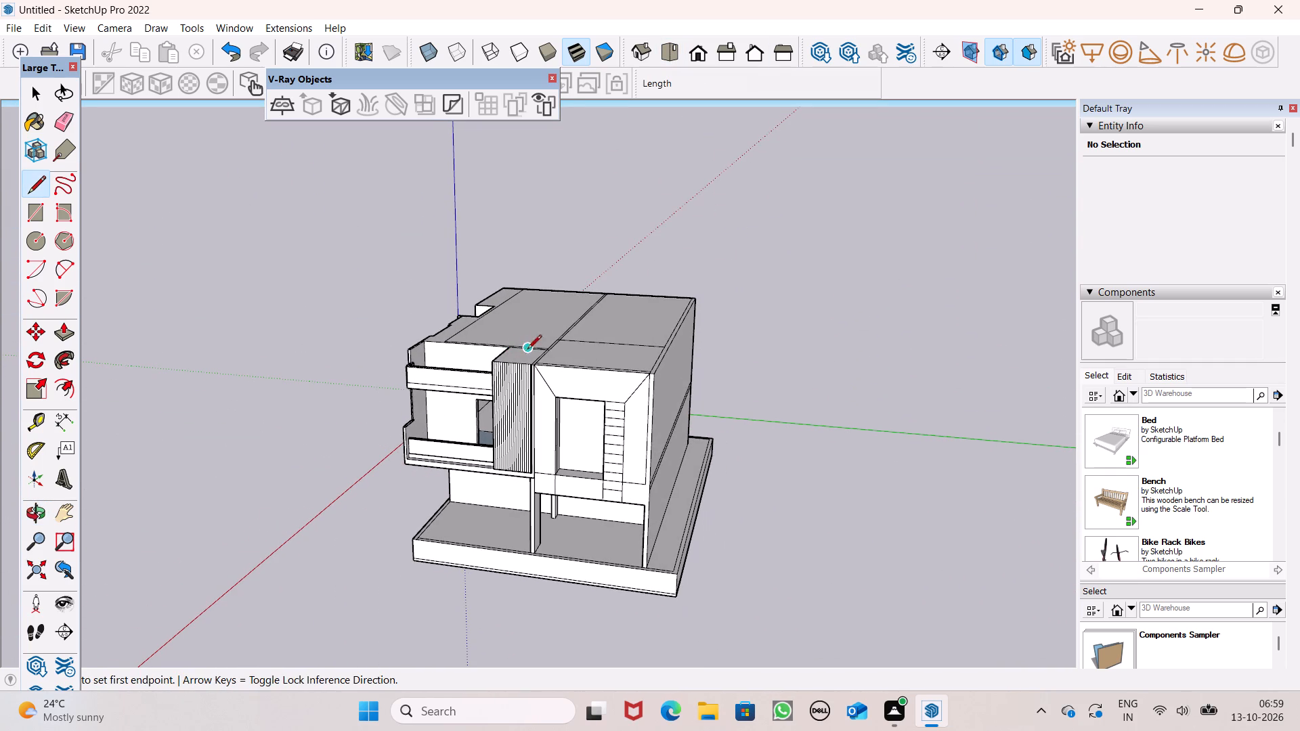
pyautogui.scroll(5, 572, 207)
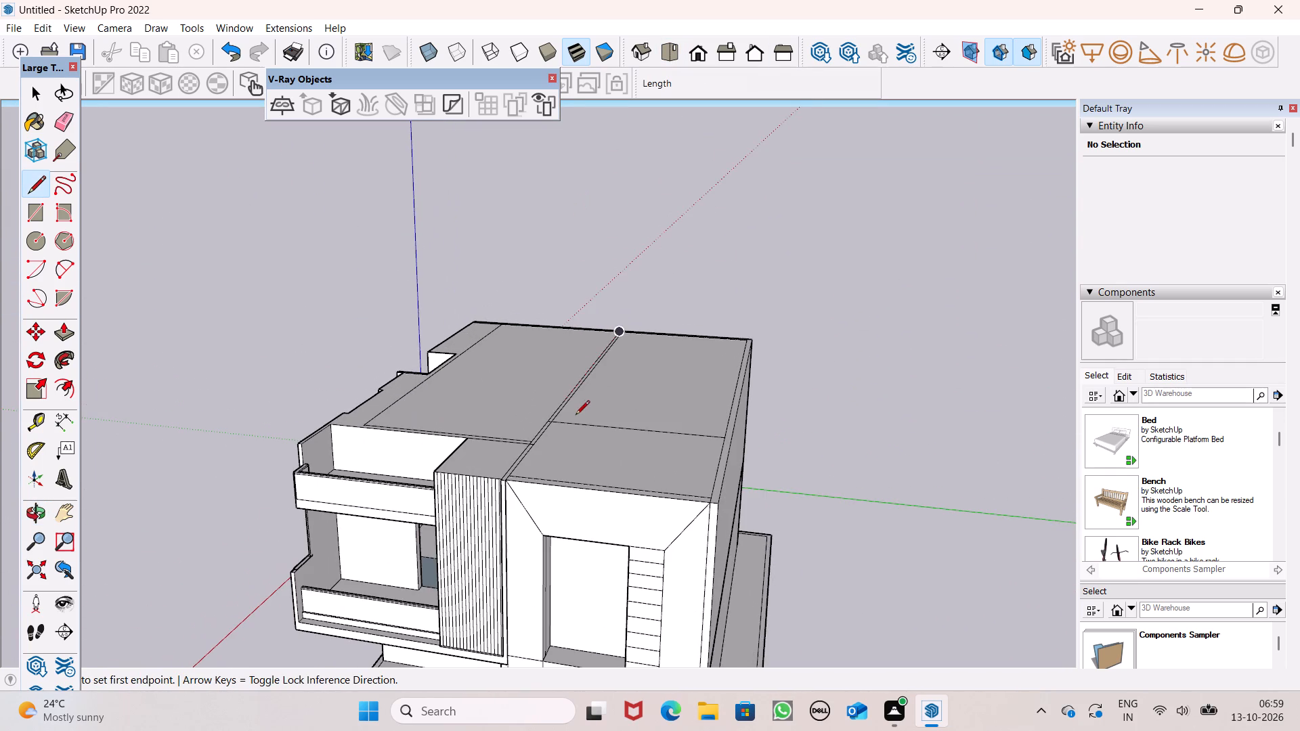
pyautogui.scroll(3, 576, 416)
pyautogui.scroll(-3, 557, 382)
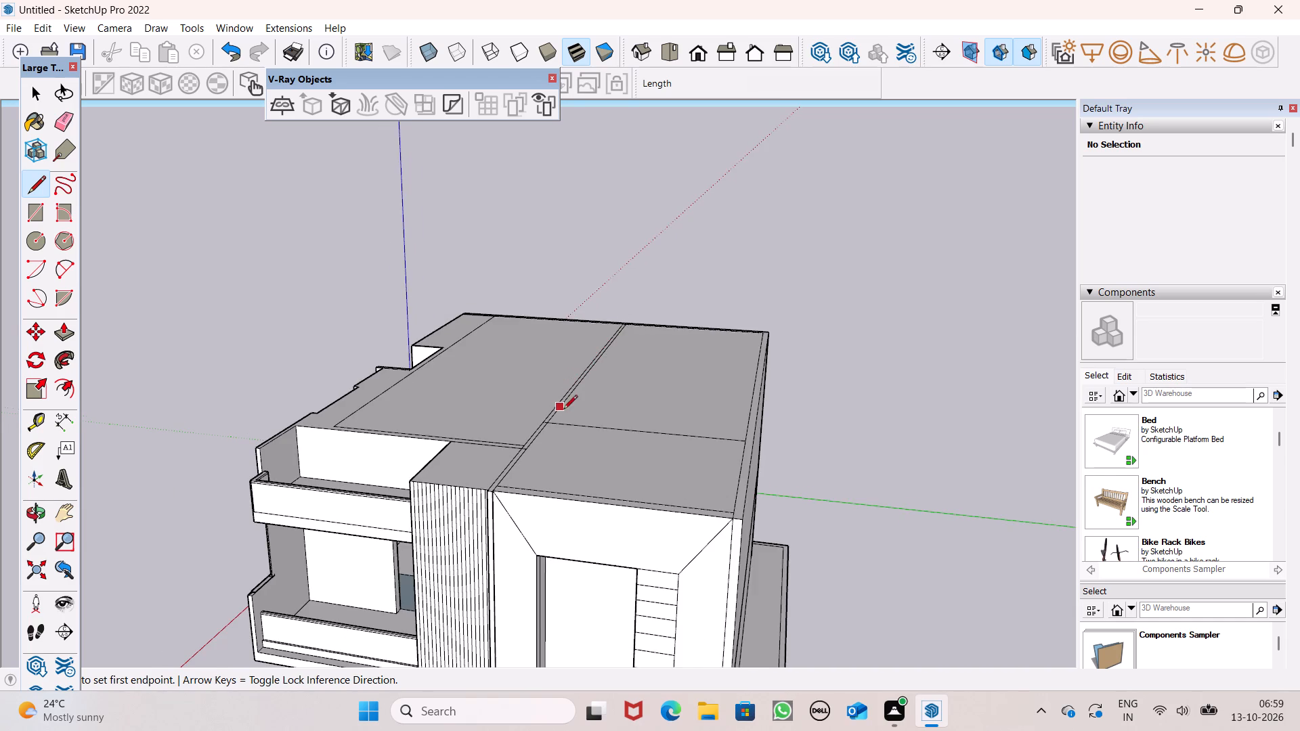
pyautogui.scroll(-6, 563, 410)
pyautogui.moveTo(601, 471); pyautogui.dragTo(664, 606, button='middle')
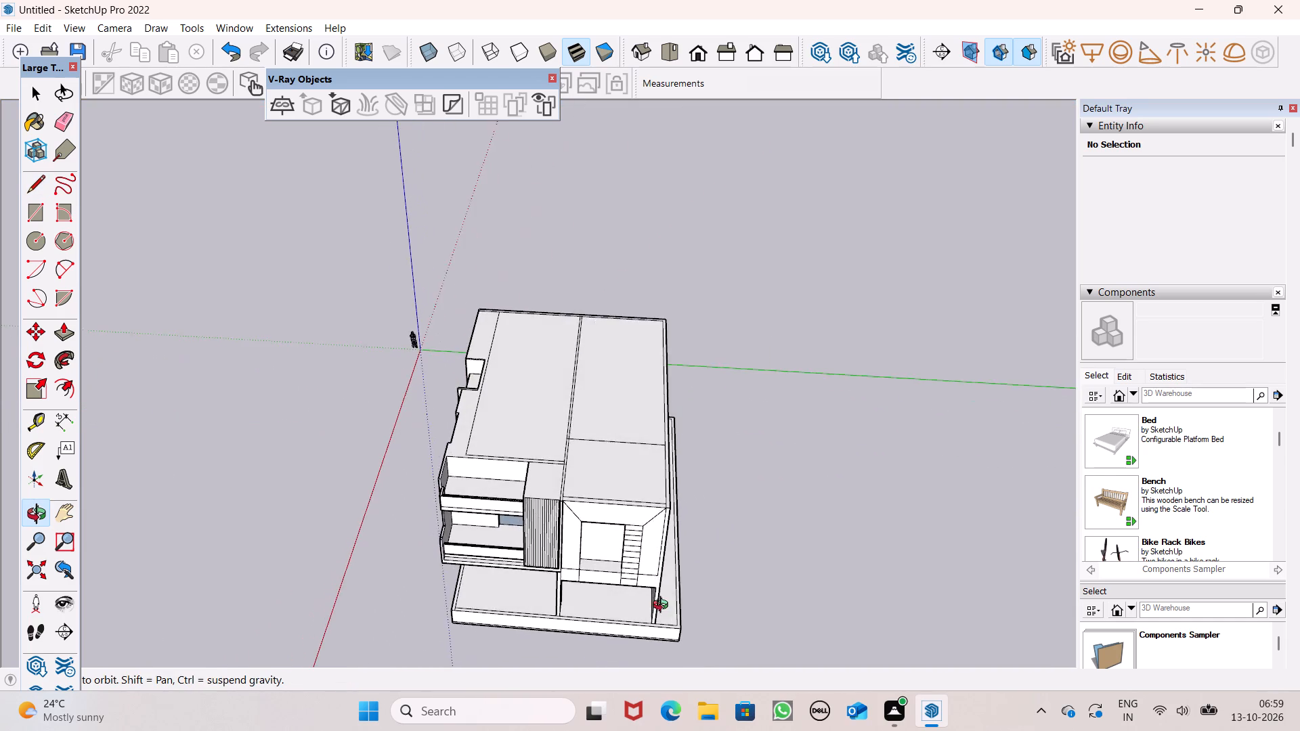
pyautogui.moveTo(664, 606); pyautogui.dragTo(664, 603, button='middle')
pyautogui.scroll(7, 575, 404)
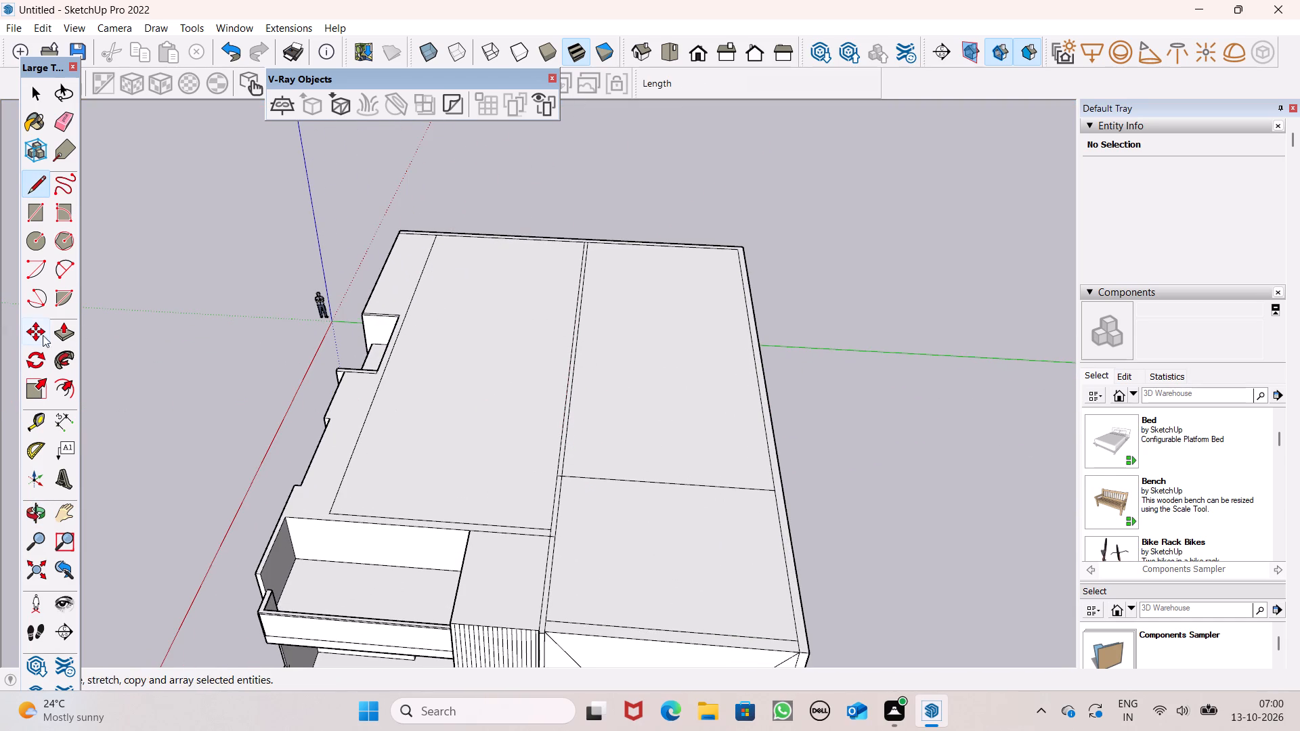
# Draw a short edge across the far end wall's top, extending the dividing wall's outline to the outer edge.
pyautogui.click(60, 332)
pyautogui.moveTo(588, 266); pyautogui.dragTo(658, 642, button='middle')
pyautogui.click(35, 187)
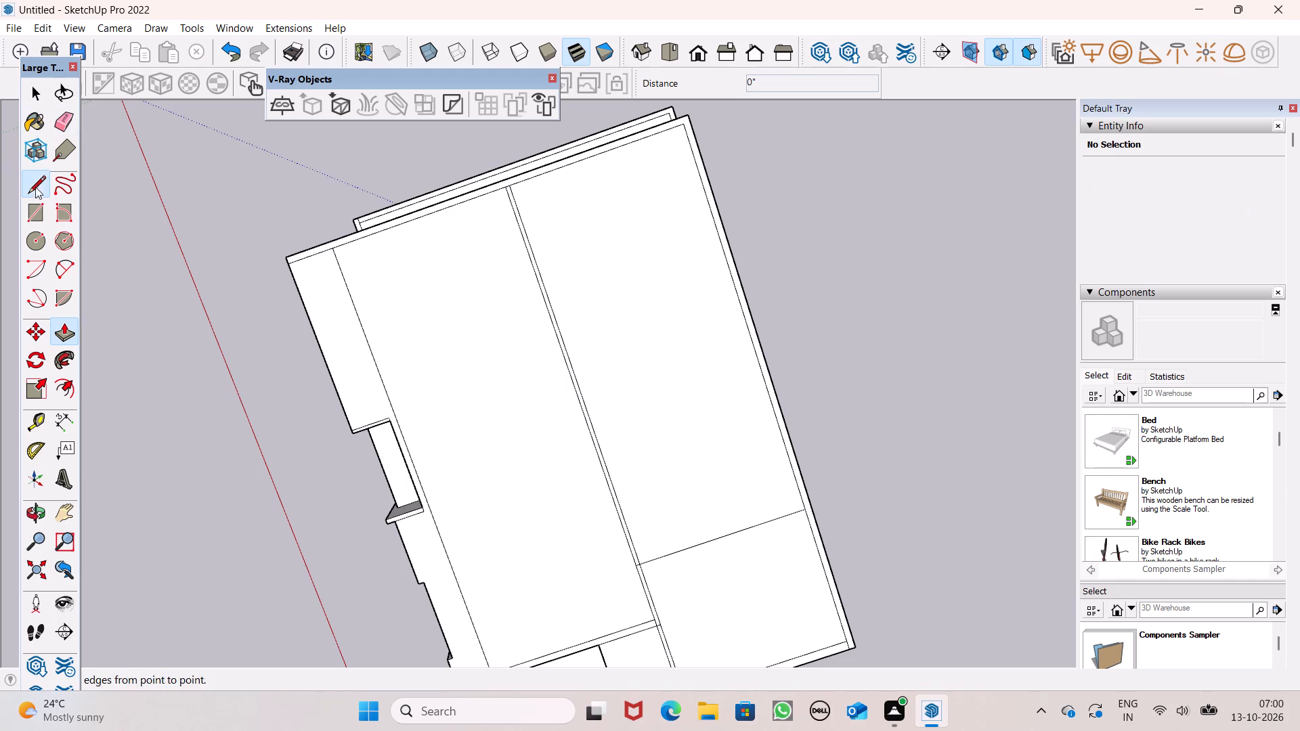
pyautogui.scroll(7, 461, 201)
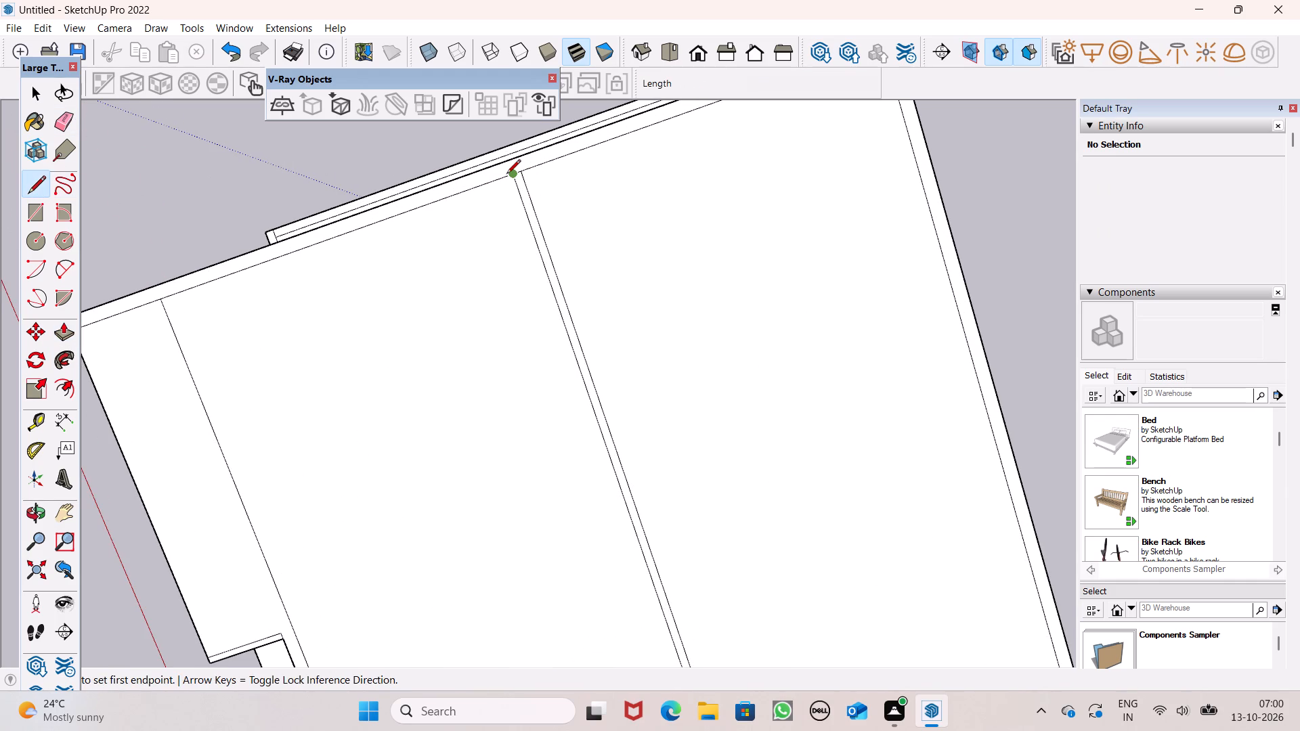
pyautogui.click(506, 175)
pyautogui.click(504, 161)
# Erase the two short edges crossing the dividing wall's top strip, at the roof division line and at the balcony-side wall.
pyautogui.scroll(-7, 295, 162)
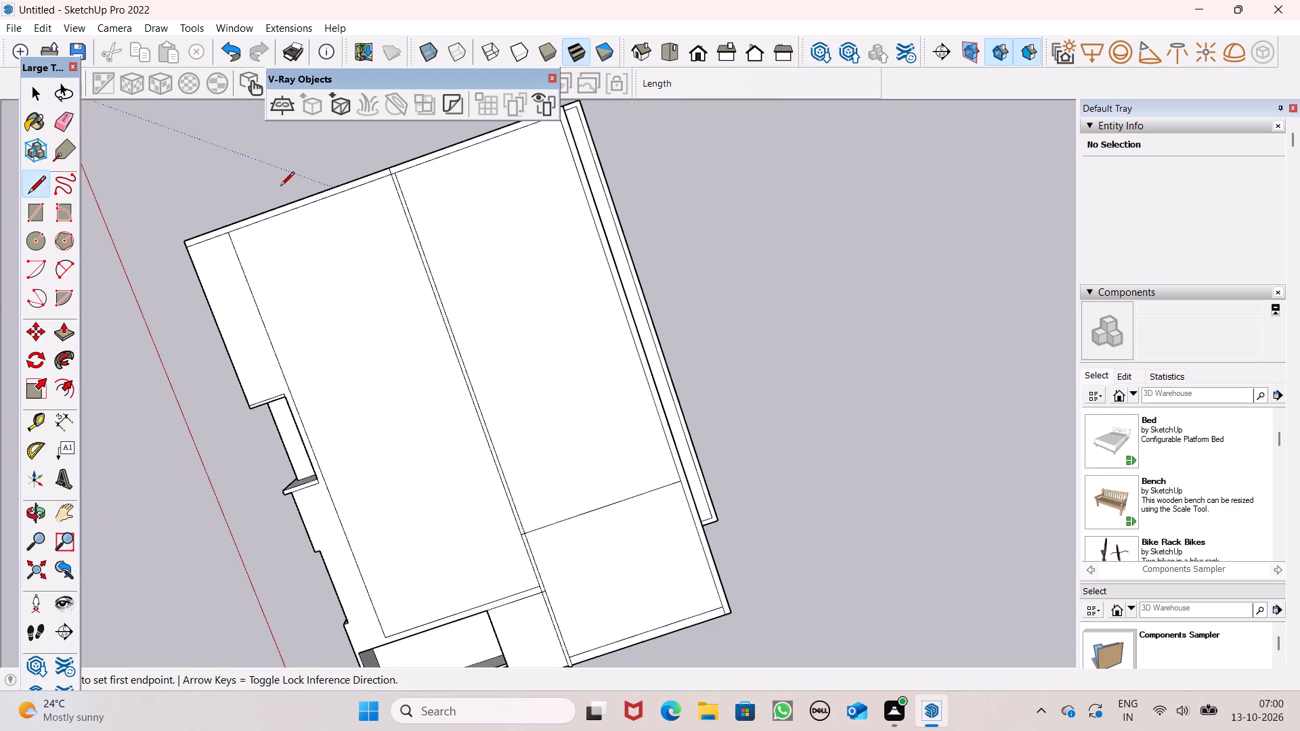
pyautogui.scroll(-6, 287, 202)
pyautogui.scroll(7, 467, 512)
pyautogui.scroll(5, 393, 317)
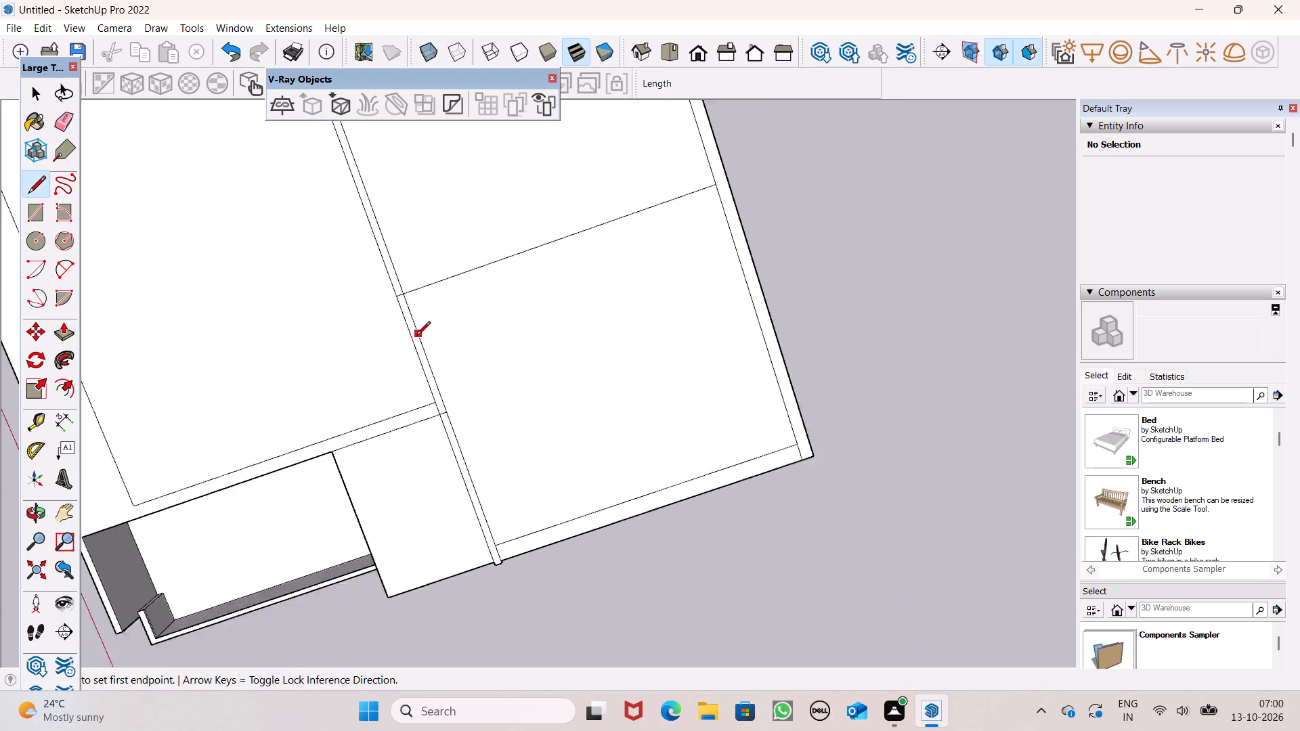
pyautogui.scroll(2, 416, 336)
pyautogui.click(65, 119)
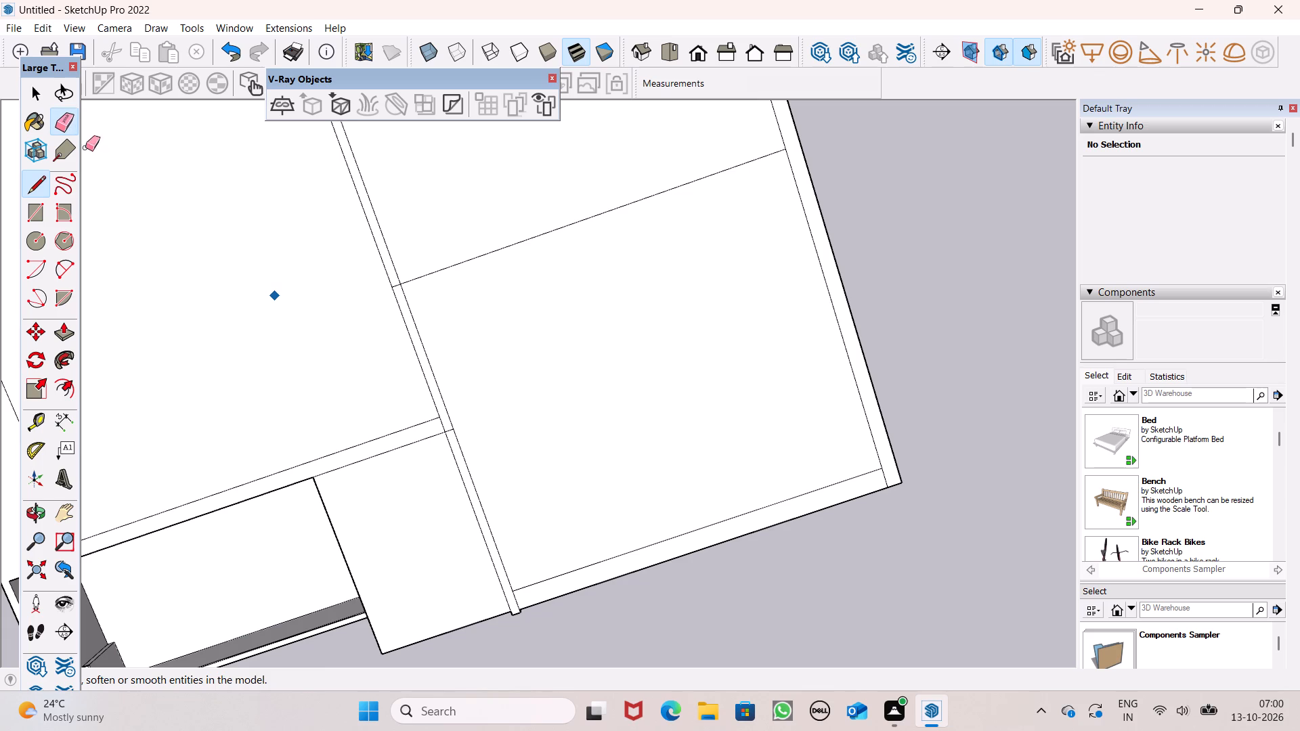
pyautogui.scroll(5, 393, 298)
pyautogui.click(400, 282)
pyautogui.click(397, 271)
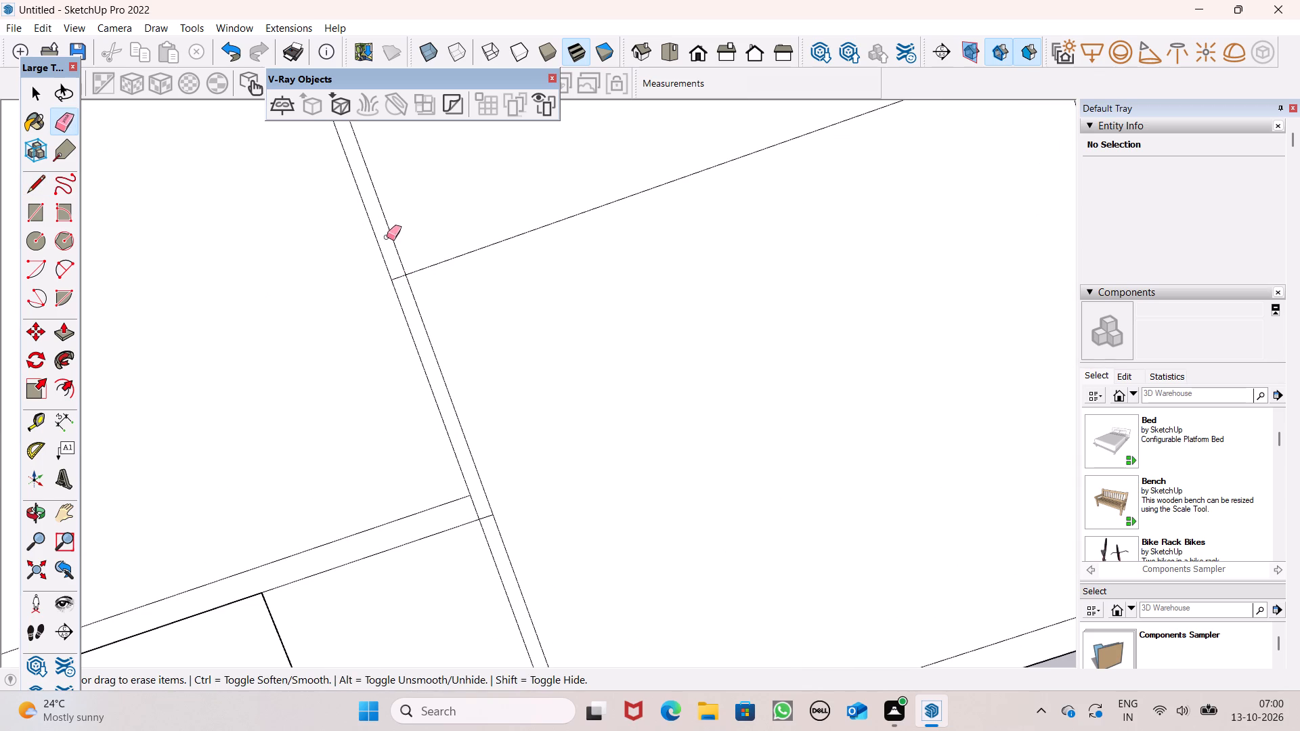
pyautogui.moveTo(398, 275); pyautogui.dragTo(405, 284)
pyautogui.scroll(-6, 414, 262)
pyautogui.scroll(7, 471, 444)
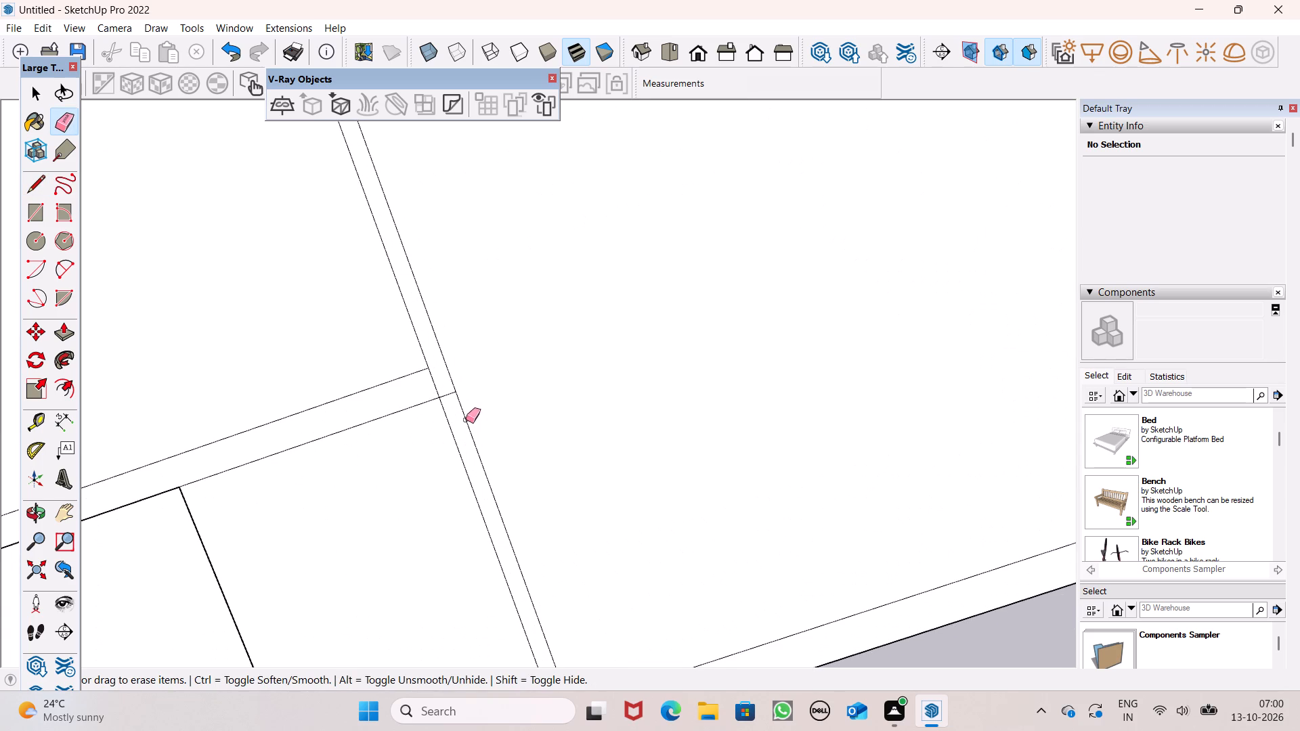
pyautogui.moveTo(443, 387); pyautogui.dragTo(448, 399)
pyautogui.scroll(-10, 473, 376)
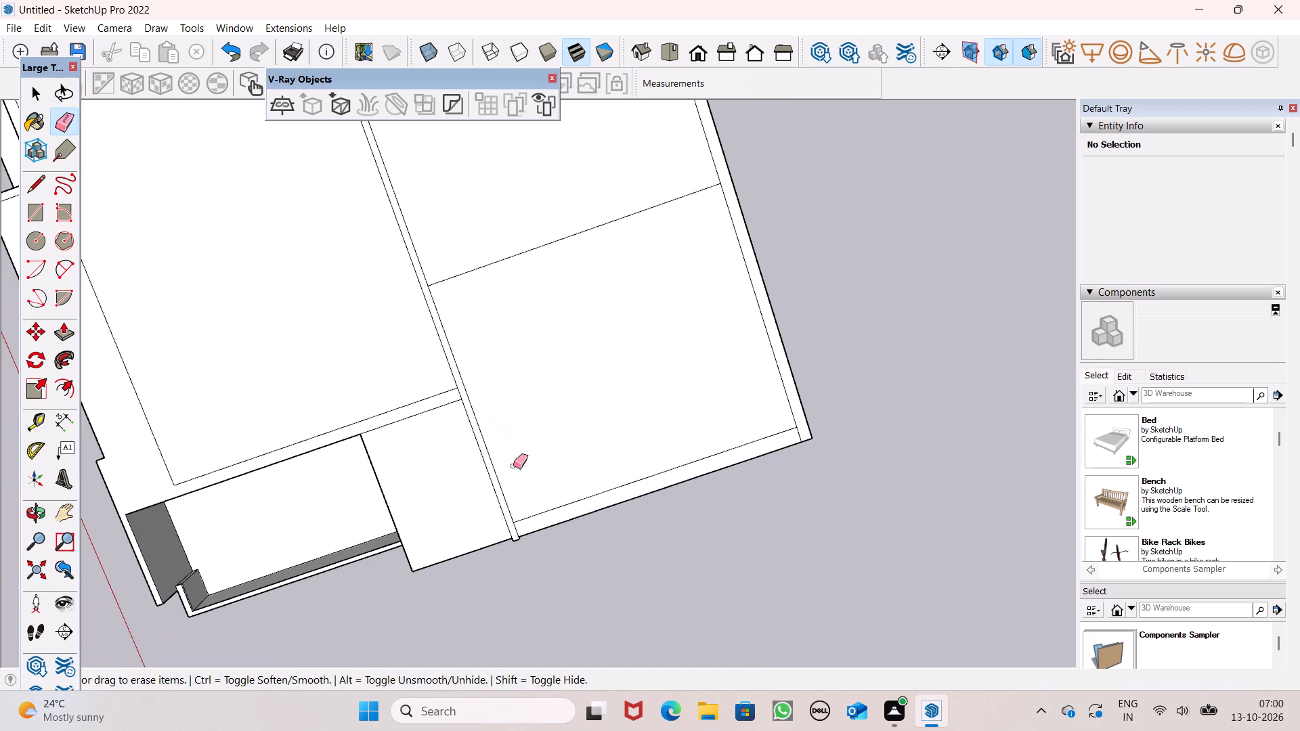
# Examine the cleaned roof layout and the dividing wall's top strip from the top view and surrounding angles.
pyautogui.press('space')
pyautogui.scroll(-6, 691, 526)
pyautogui.moveTo(718, 541); pyautogui.dragTo(651, 523, button='middle')
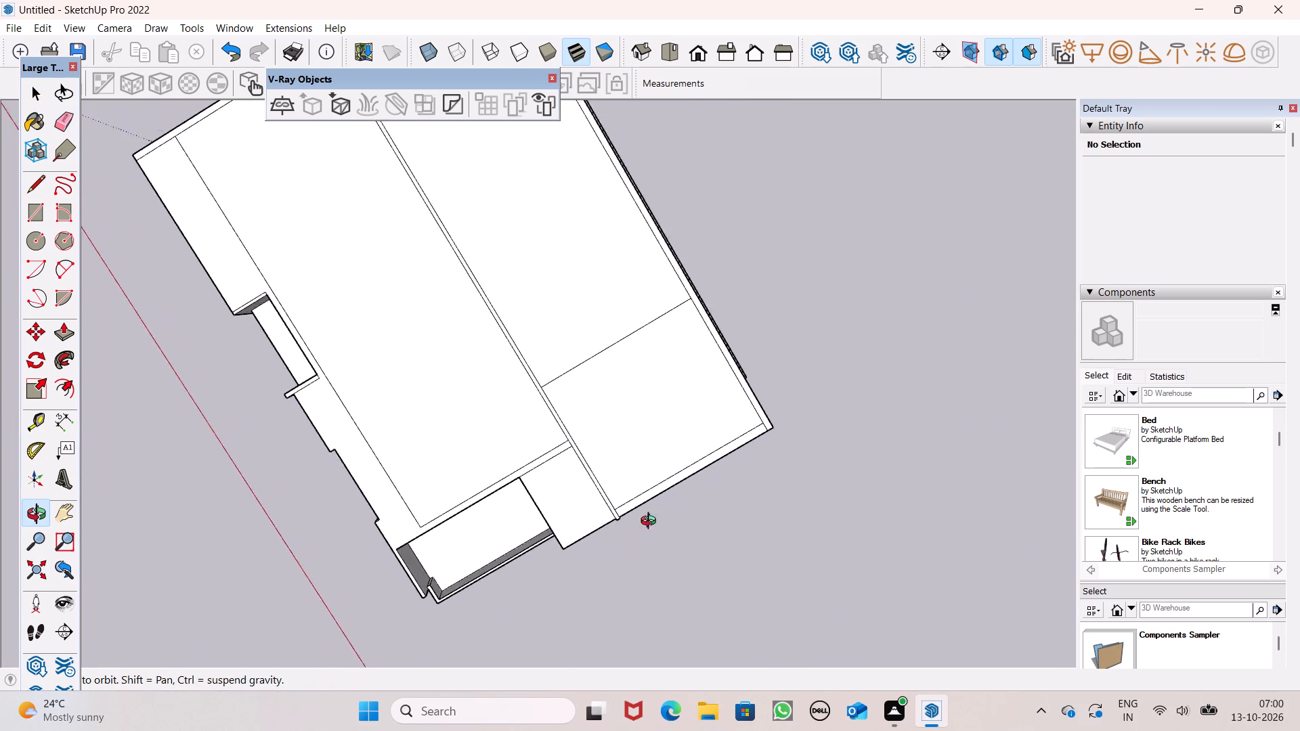
pyautogui.moveTo(651, 523); pyautogui.dragTo(741, 428, button='middle')
pyautogui.scroll(-6, 844, 451)
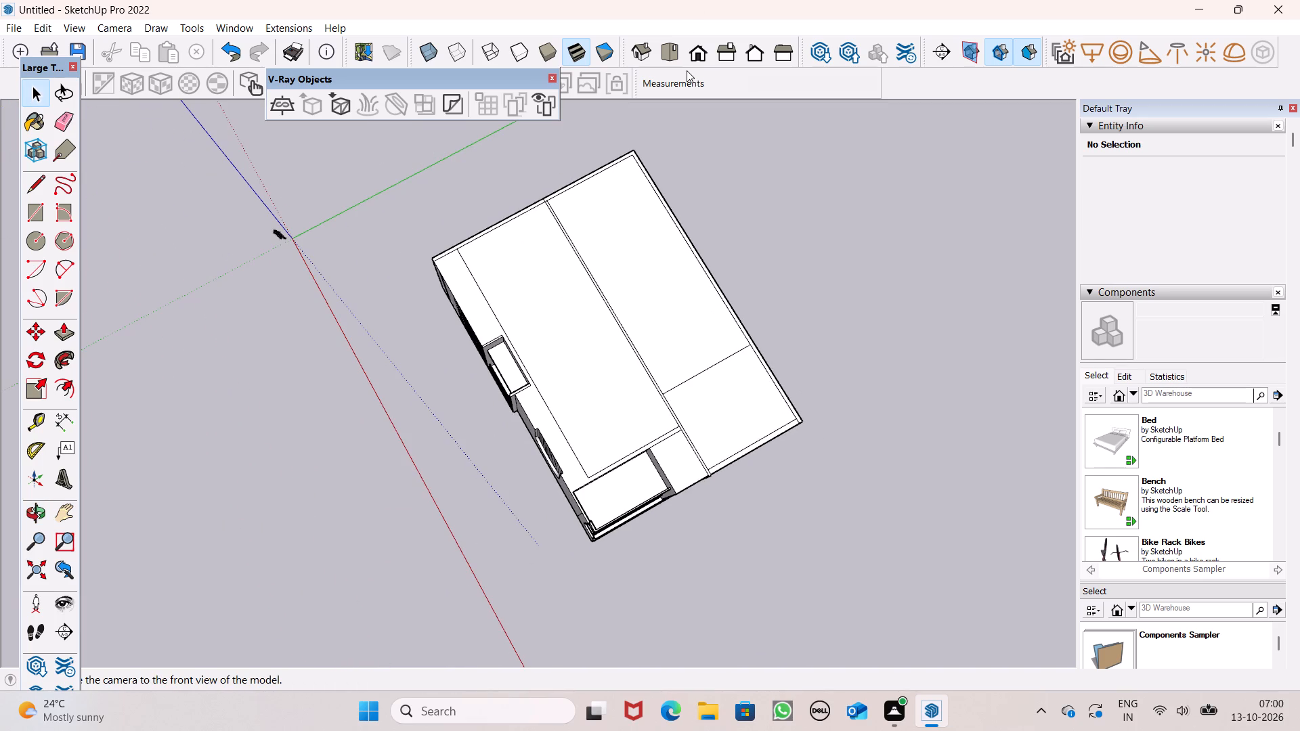
pyautogui.click(666, 54)
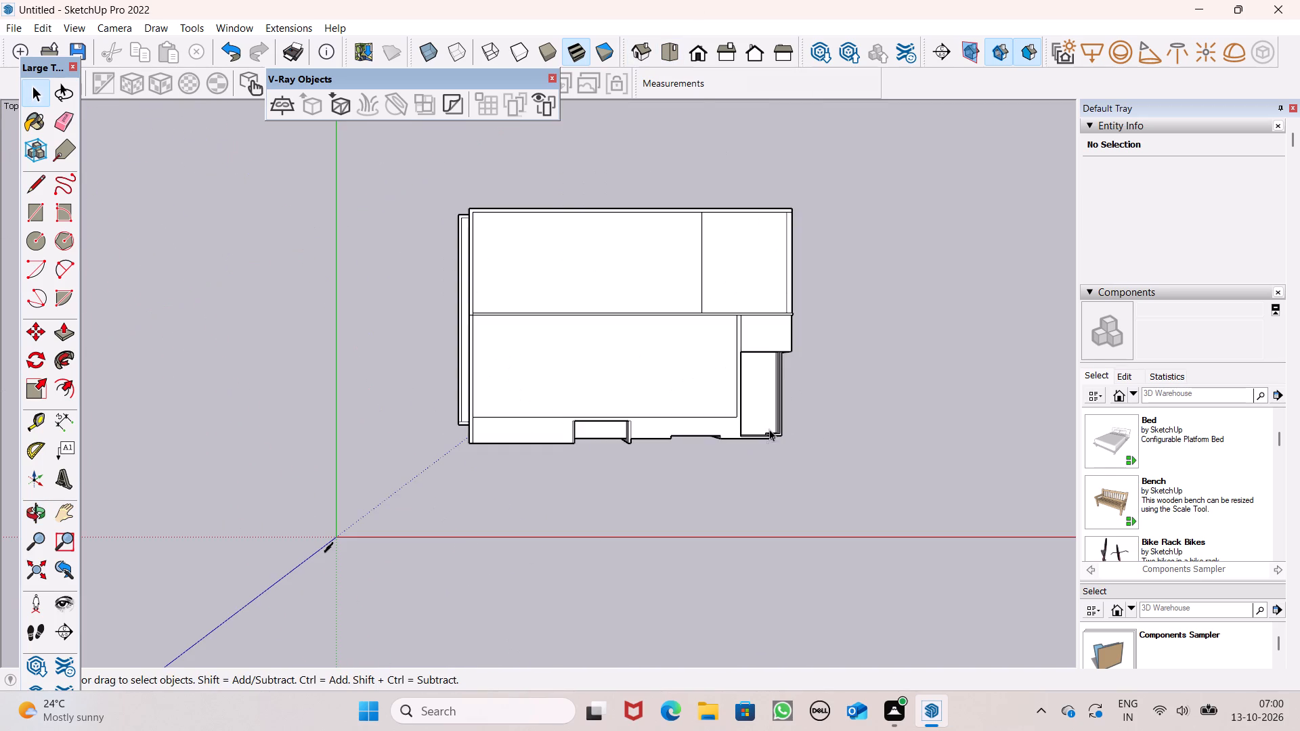
pyautogui.scroll(1, 755, 462)
pyautogui.moveTo(750, 462); pyautogui.dragTo(712, 179, button='middle')
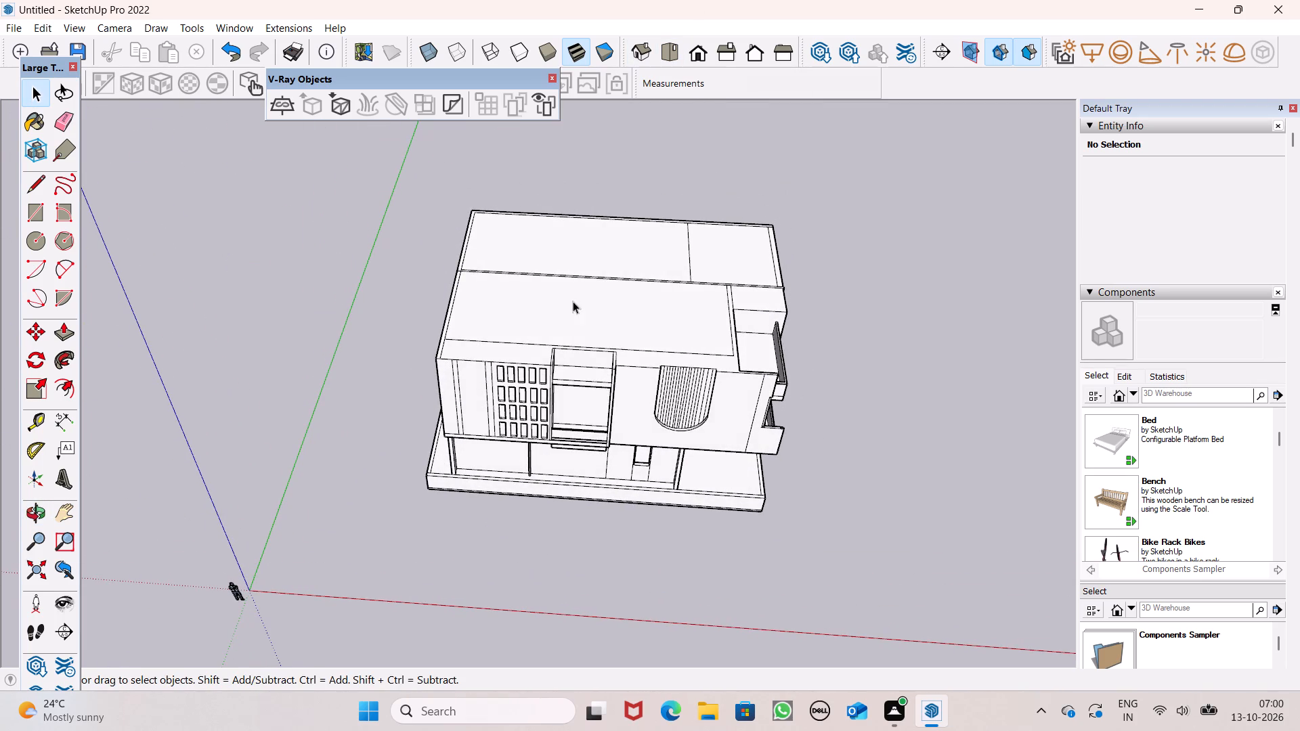
pyautogui.scroll(-4, 516, 260)
pyautogui.moveTo(600, 334); pyautogui.dragTo(361, 328, button='middle')
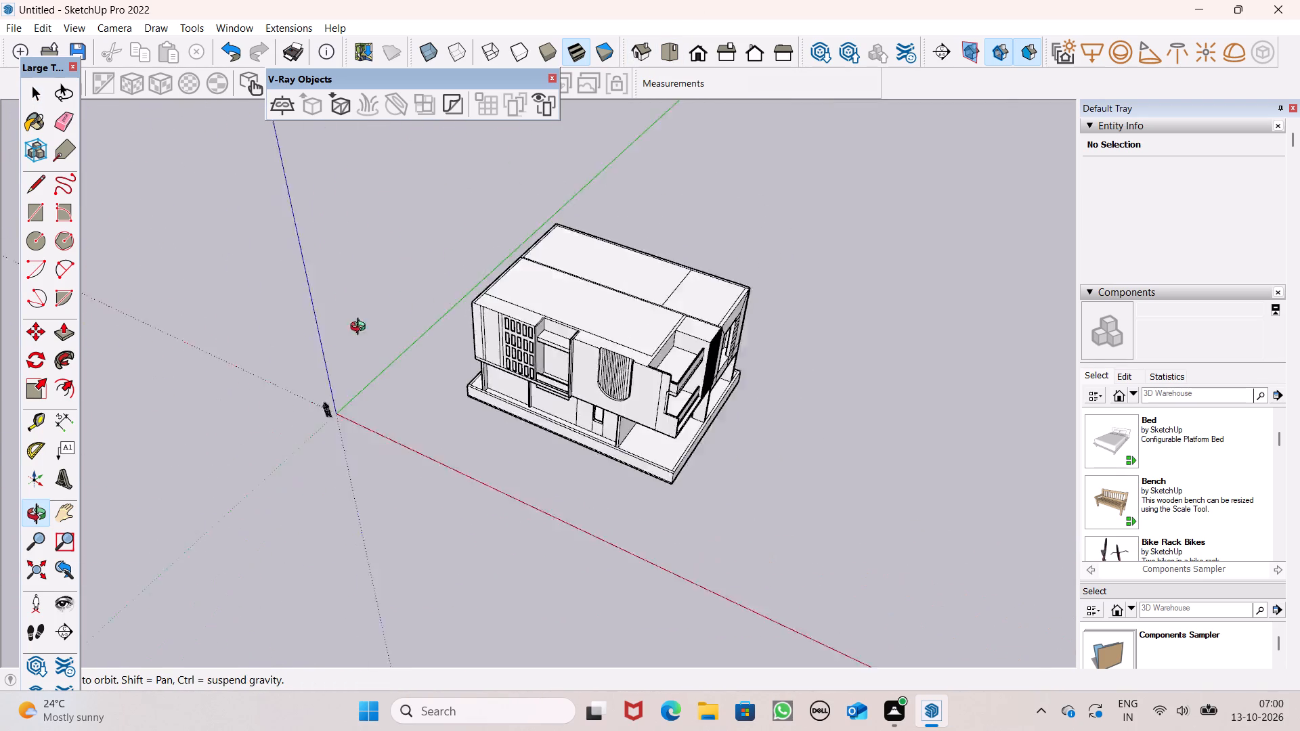
pyautogui.moveTo(361, 328); pyautogui.dragTo(0, 345, button='middle')
pyautogui.moveTo(380, 429); pyautogui.dragTo(417, 567, button='middle')
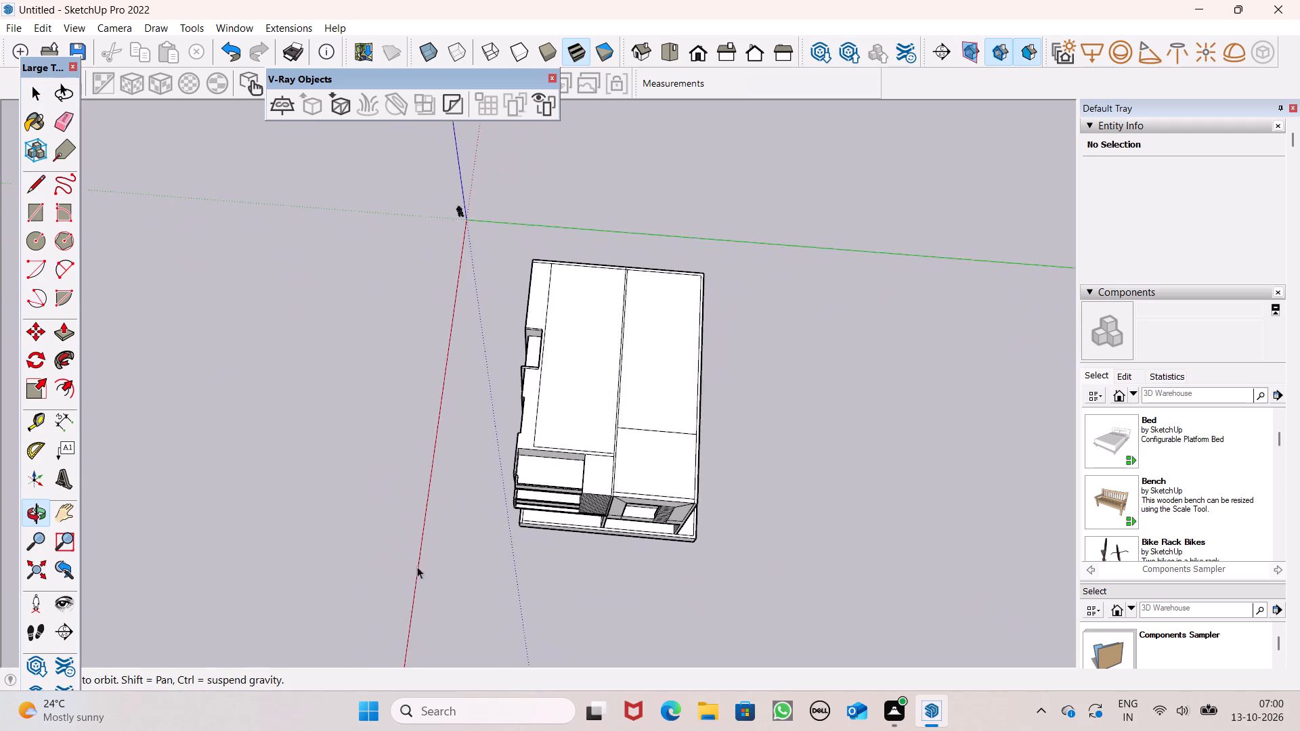
pyautogui.moveTo(417, 567); pyautogui.dragTo(411, 571, button='middle')
pyautogui.scroll(5, 488, 493)
pyautogui.moveTo(702, 466); pyautogui.dragTo(707, 585, button='middle')
pyautogui.scroll(5, 679, 479)
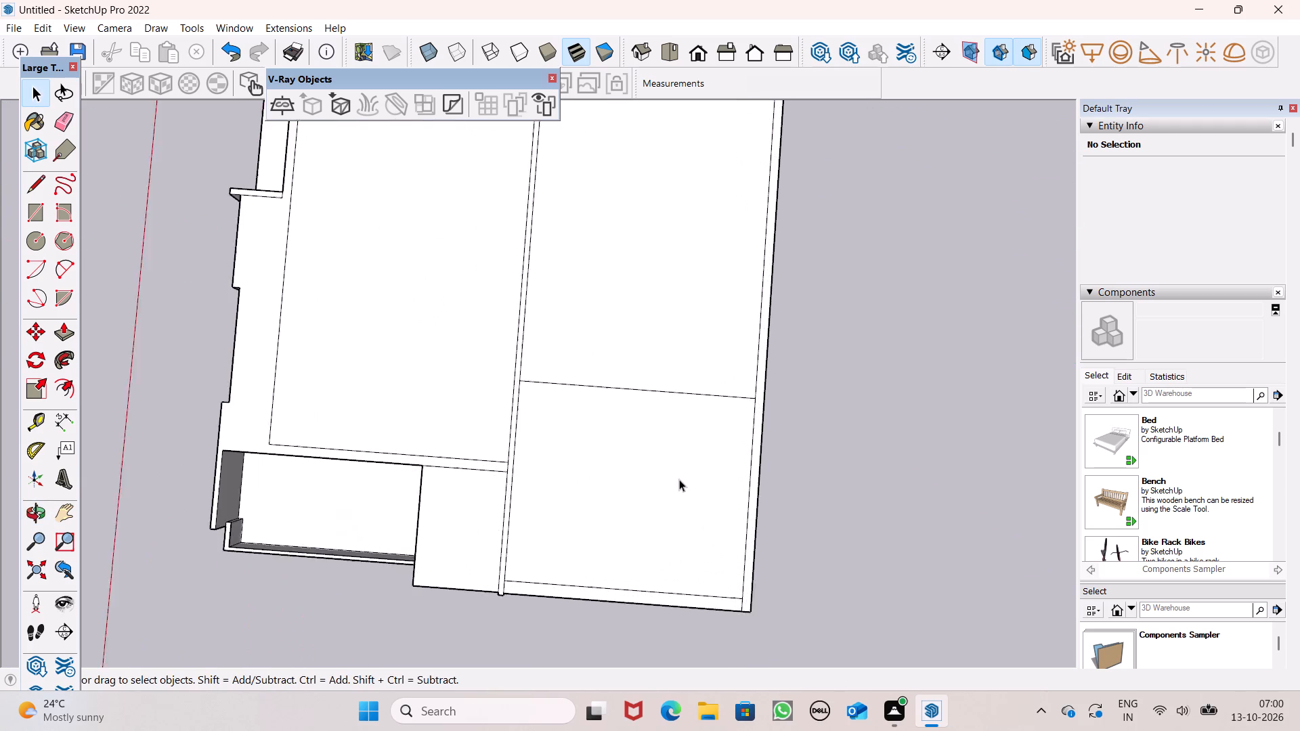
pyautogui.scroll(2, 679, 479)
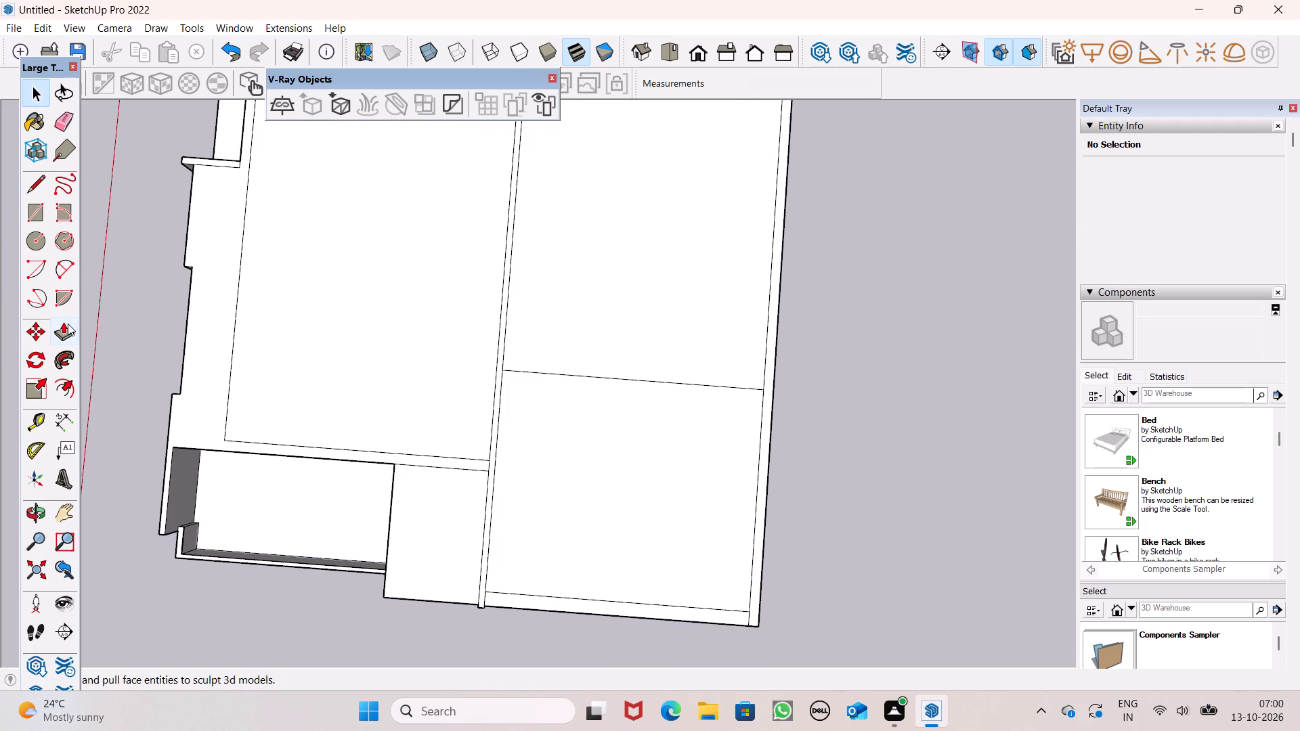
# Push/Pull the dividing wall's top strip up by 10'.
pyautogui.click(69, 324)
pyautogui.scroll(-5, 351, 491)
pyautogui.moveTo(481, 590); pyautogui.dragTo(689, 460, button='middle')
pyautogui.scroll(2, 560, 531)
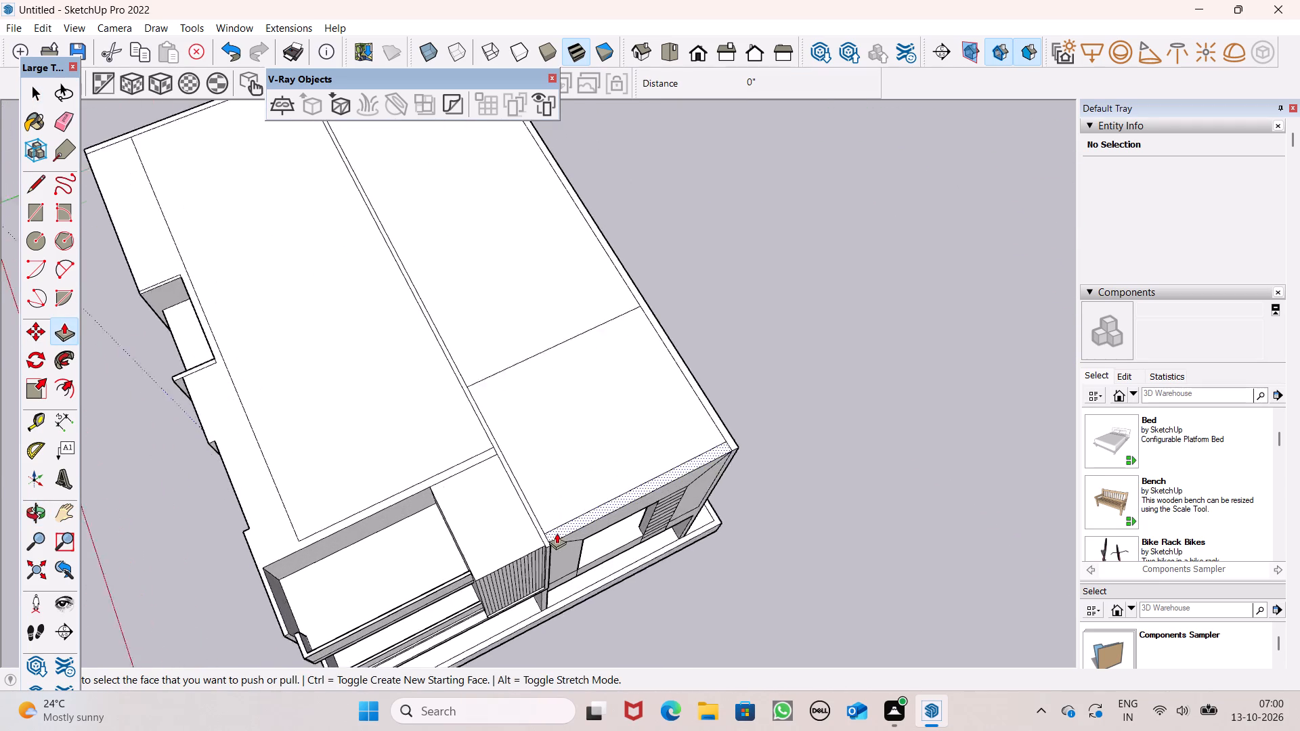
pyautogui.scroll(2, 557, 533)
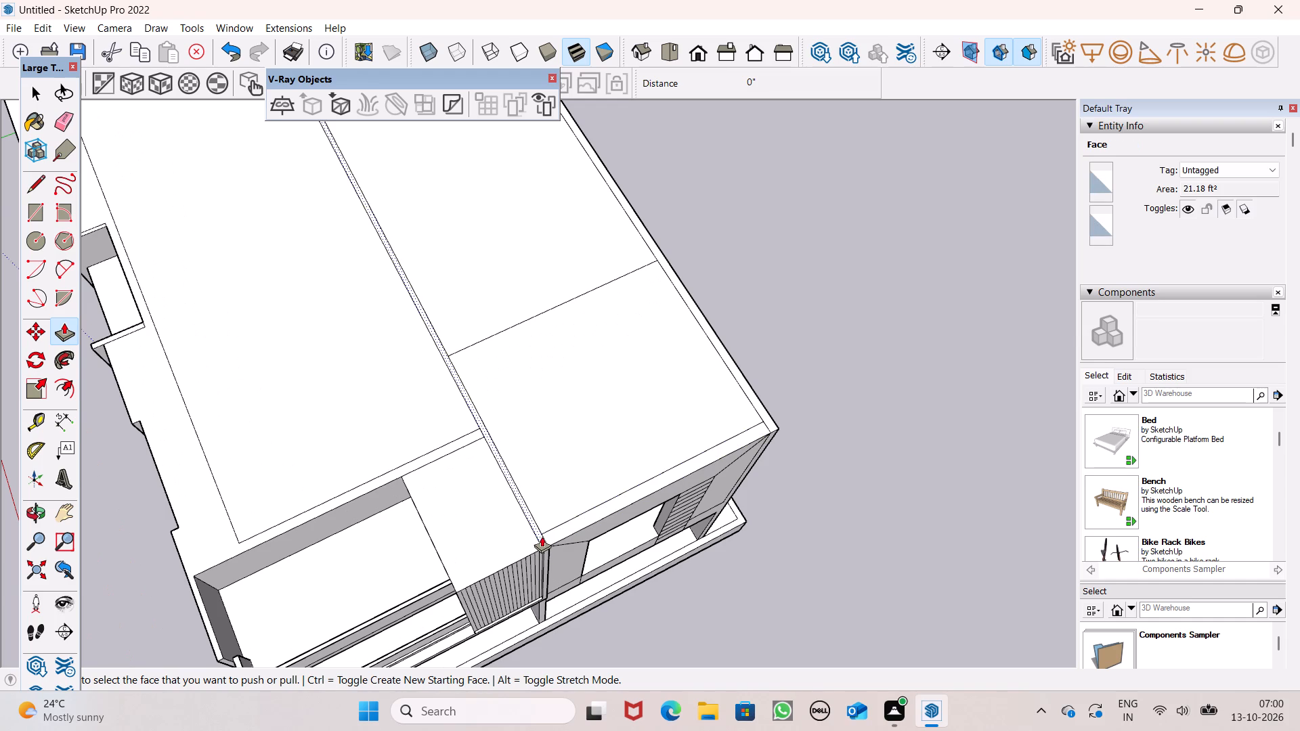
pyautogui.moveTo(542, 536); pyautogui.dragTo(531, 474)
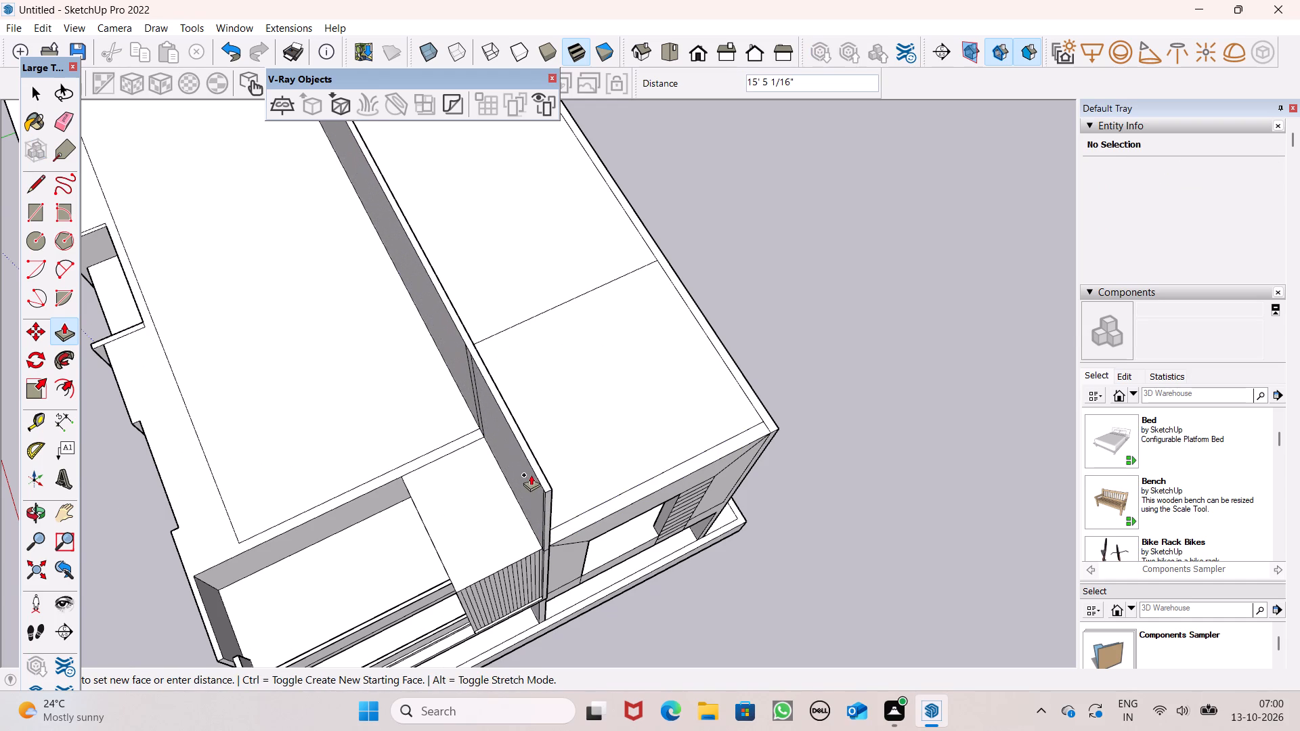
pyautogui.moveTo(531, 474); pyautogui.dragTo(530, 474)
pyautogui.write("10'")
pyautogui.moveTo(530, 474); pyautogui.dragTo(530, 470)
pyautogui.press('Return')
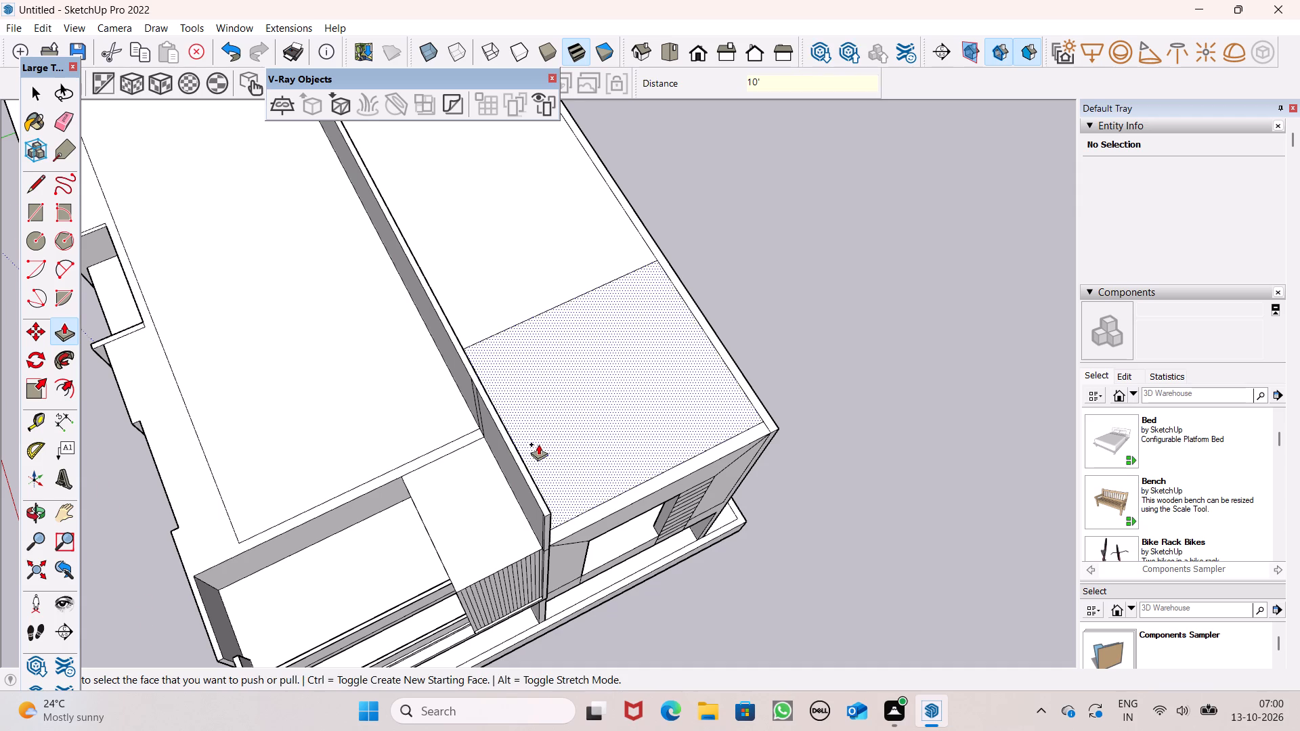
# Push/Pull the top strip of the end wall above the tall window opening up 10', level with the raised dividing wall.
pyautogui.scroll(-5, 538, 445)
pyautogui.moveTo(585, 507); pyautogui.dragTo(549, 170, button='middle')
pyautogui.scroll(6, 548, 170)
pyautogui.moveTo(610, 374); pyautogui.dragTo(605, 443, button='middle')
pyautogui.scroll(-5, 581, 414)
pyautogui.moveTo(746, 561); pyautogui.dragTo(697, 603, button='middle')
pyautogui.scroll(5, 677, 576)
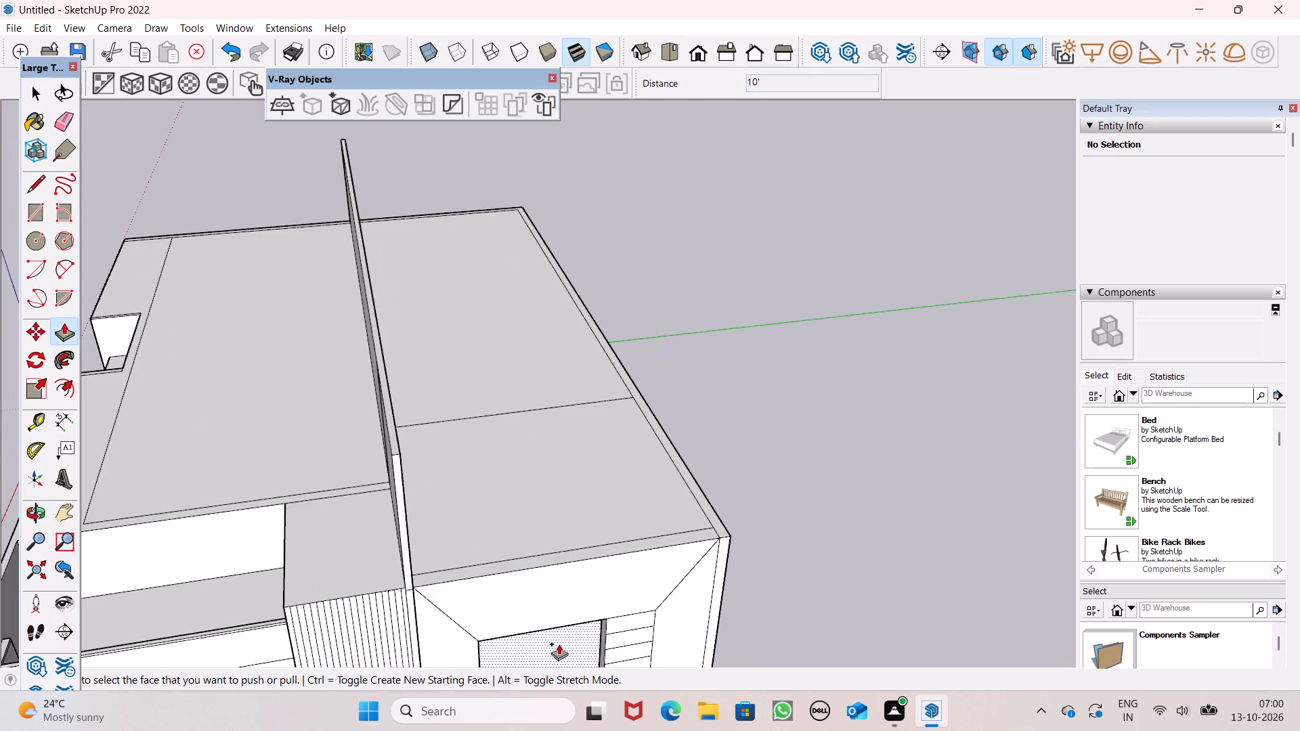
pyautogui.moveTo(559, 642); pyautogui.dragTo(563, 717, button='middle')
pyautogui.moveTo(469, 660); pyautogui.dragTo(434, 600)
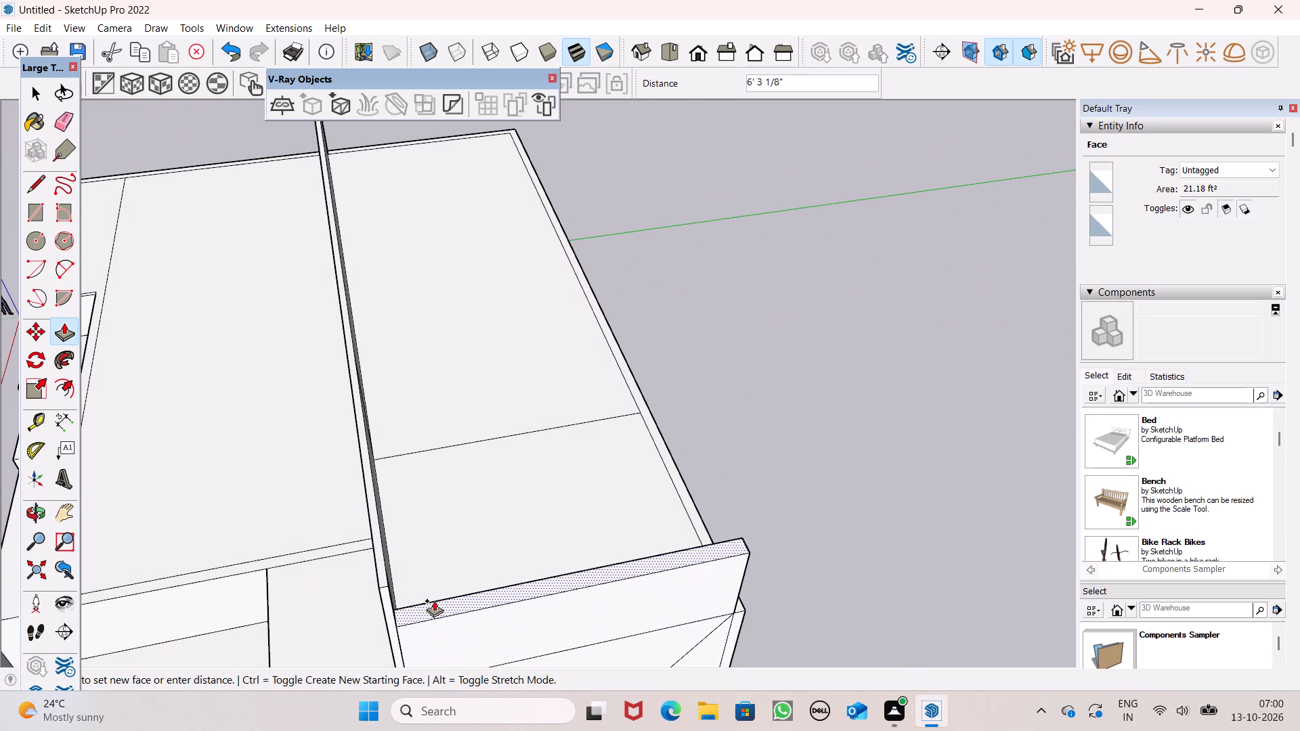
pyautogui.moveTo(434, 600); pyautogui.dragTo(385, 583)
pyautogui.scroll(-6, 416, 508)
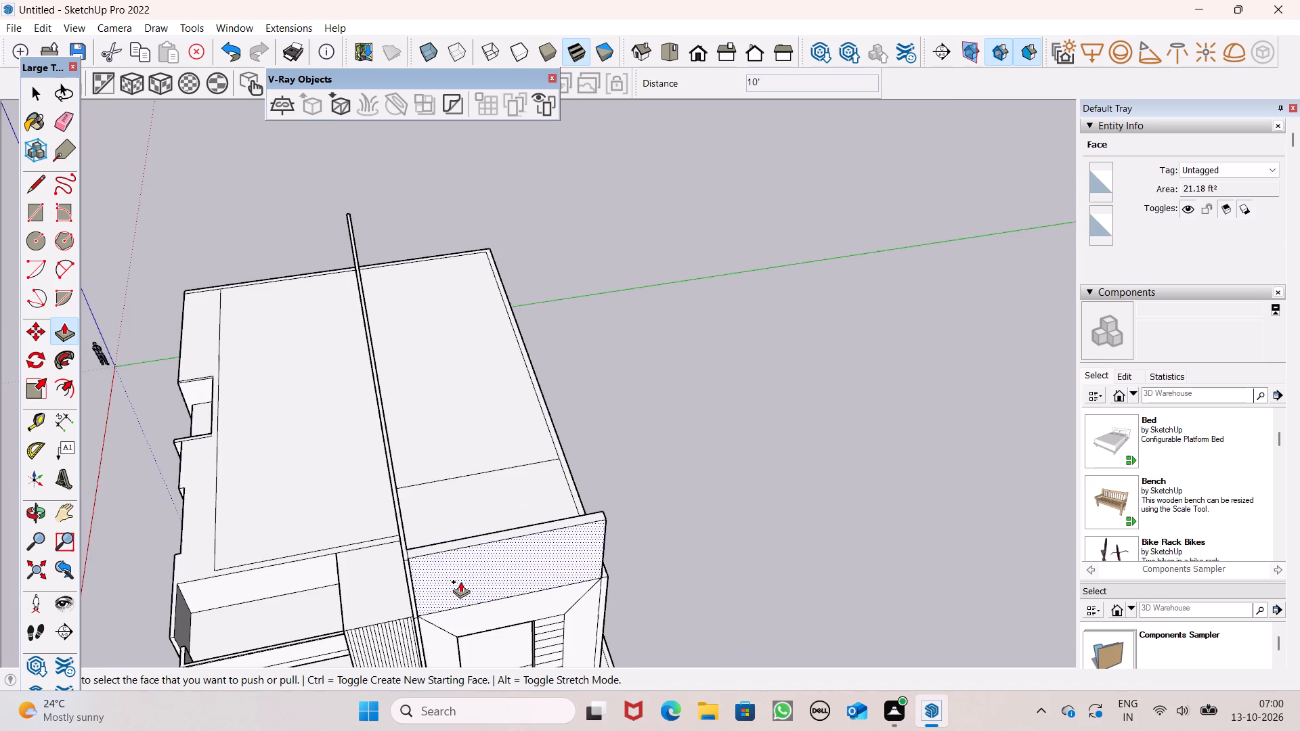
# Erase the horizontal seam below the raised end wall and the two diagonal edges above the tall window opening.
pyautogui.moveTo(531, 650); pyautogui.dragTo(500, 322, button='middle')
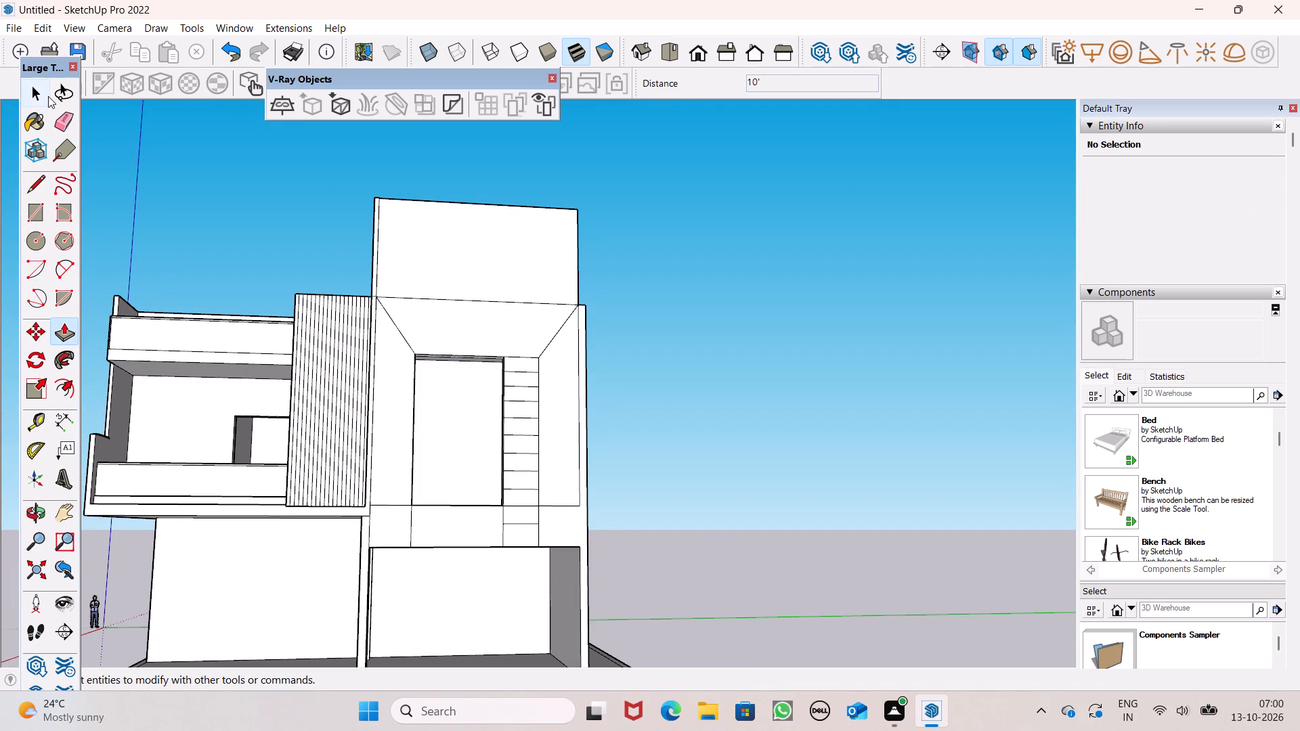
pyautogui.moveTo(62, 115); pyautogui.dragTo(70, 127)
pyautogui.scroll(6, 395, 290)
pyautogui.moveTo(402, 303); pyautogui.dragTo(381, 358)
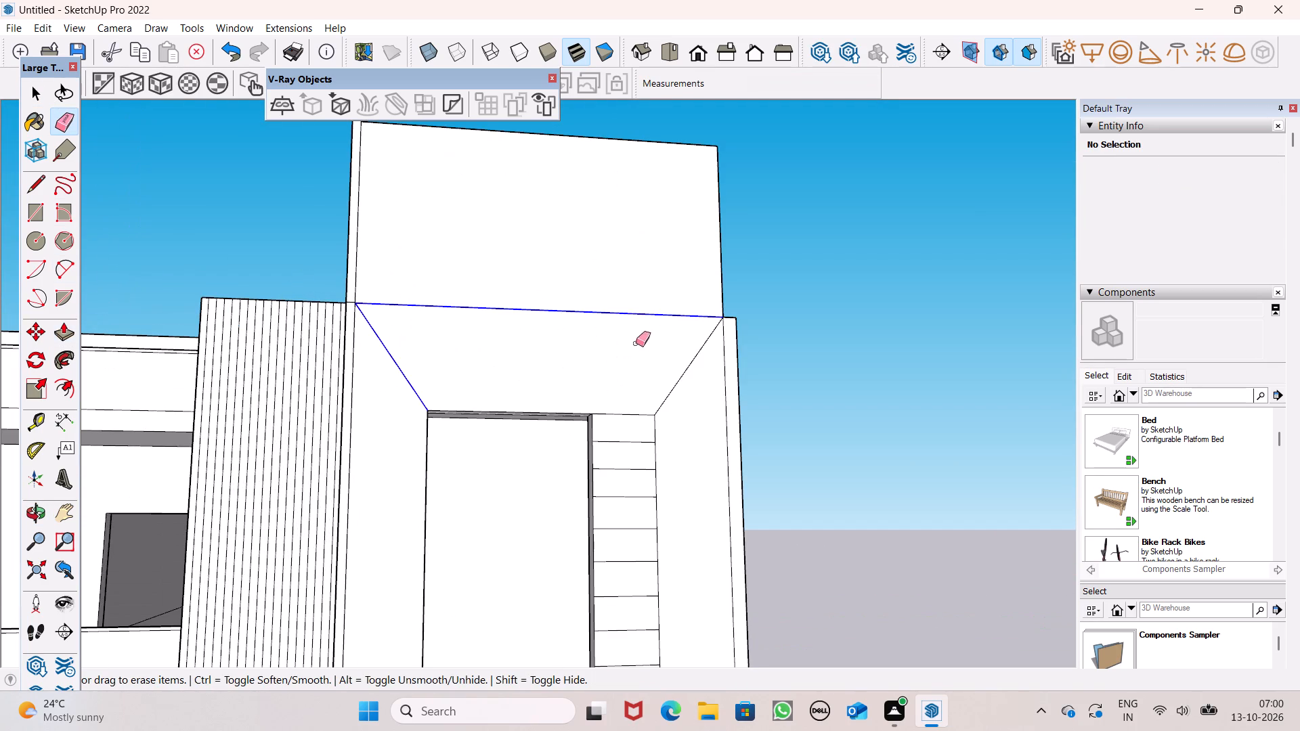
pyautogui.moveTo(651, 345); pyautogui.dragTo(687, 389)
pyautogui.moveTo(647, 419); pyautogui.dragTo(687, 361, button='middle')
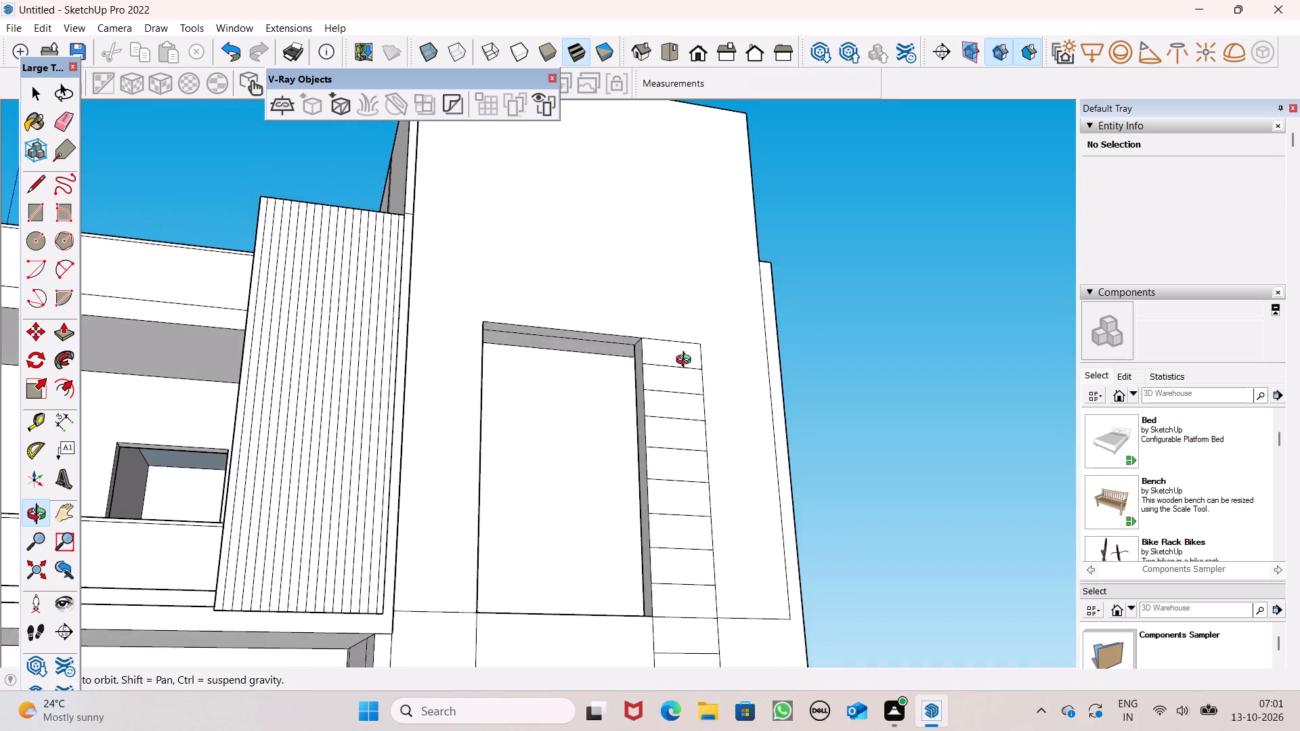
# Push/Pull the top face of the tall window opening up by about 10' 9 1/2" into the raised end wall.
pyautogui.moveTo(687, 361); pyautogui.dragTo(689, 393, button='middle')
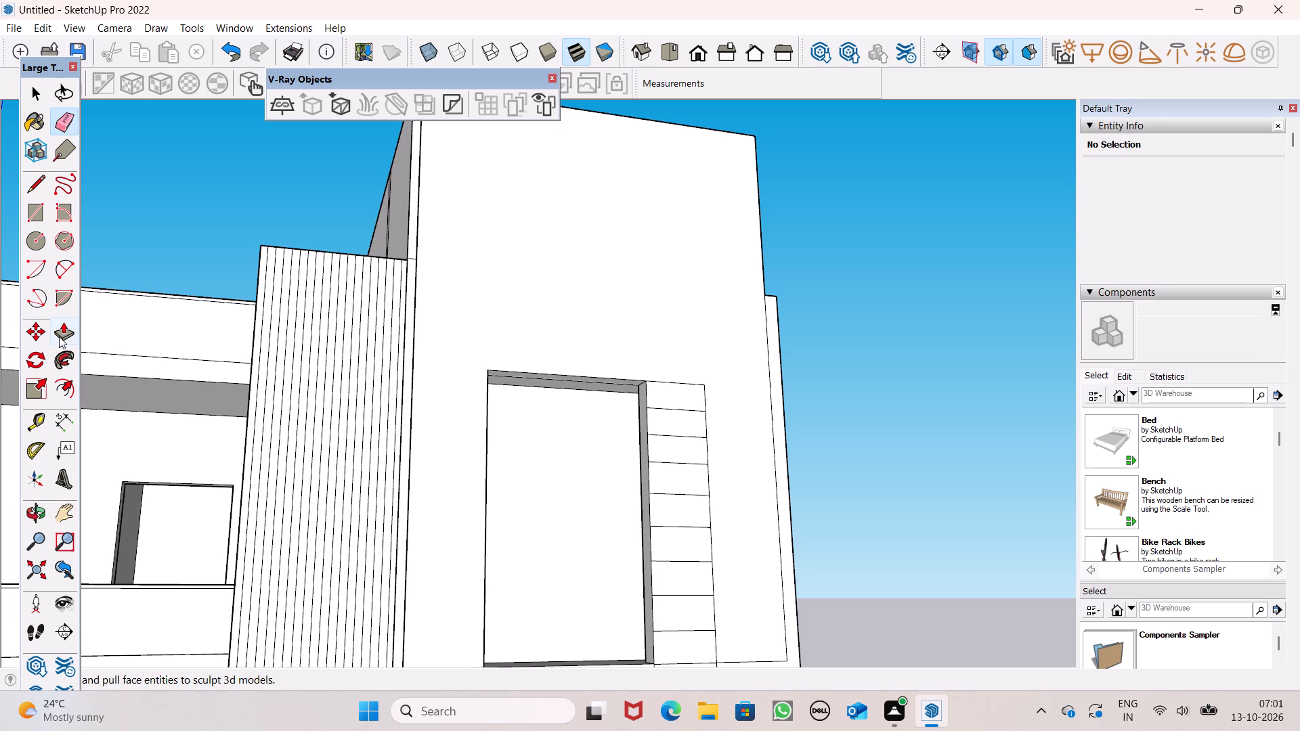
pyautogui.click(59, 336)
pyautogui.moveTo(557, 377); pyautogui.dragTo(588, 174)
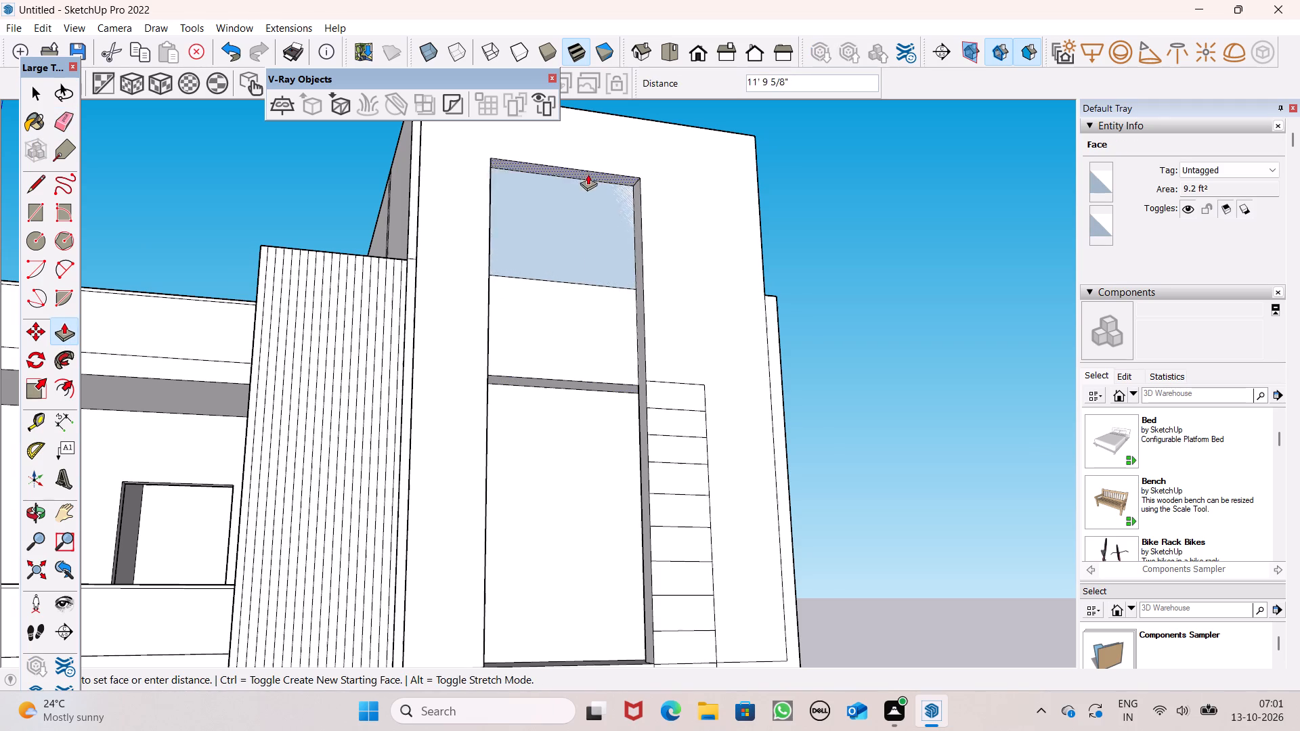
pyautogui.moveTo(588, 174); pyautogui.dragTo(586, 187)
# Draw a vertical line from the slatted strip's upper outer corner to the level of the raised window opening's top.
pyautogui.moveTo(651, 481); pyautogui.dragTo(775, 608, button='middle')
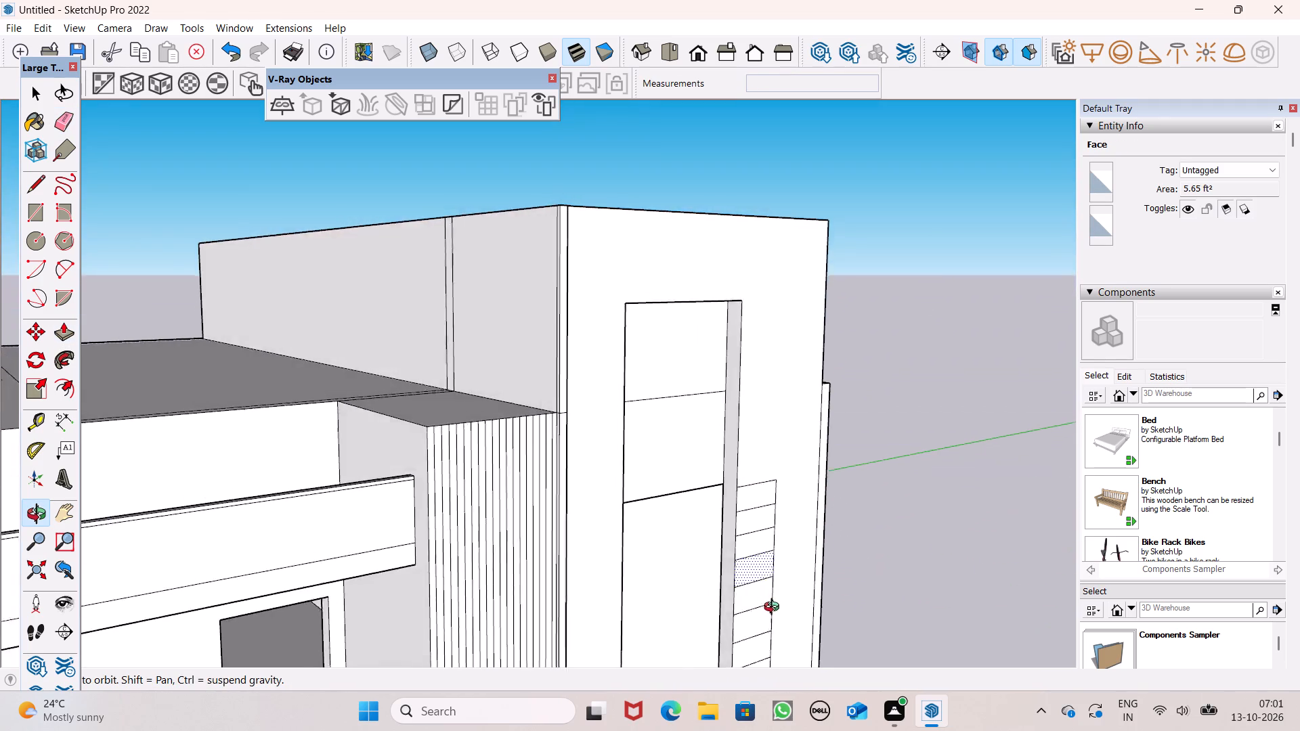
pyautogui.moveTo(775, 608); pyautogui.dragTo(816, 587, button='middle')
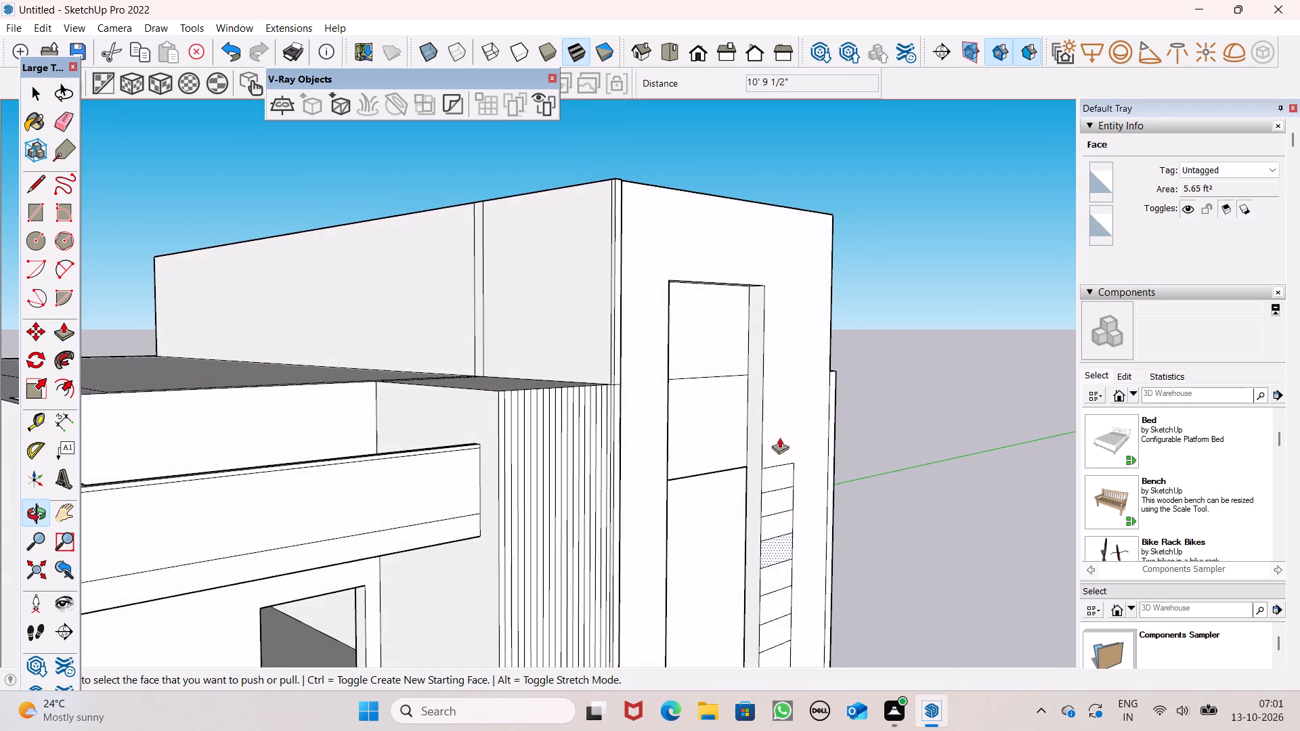
pyautogui.scroll(-4, 710, 365)
pyautogui.moveTo(778, 407); pyautogui.dragTo(569, 498, button='middle')
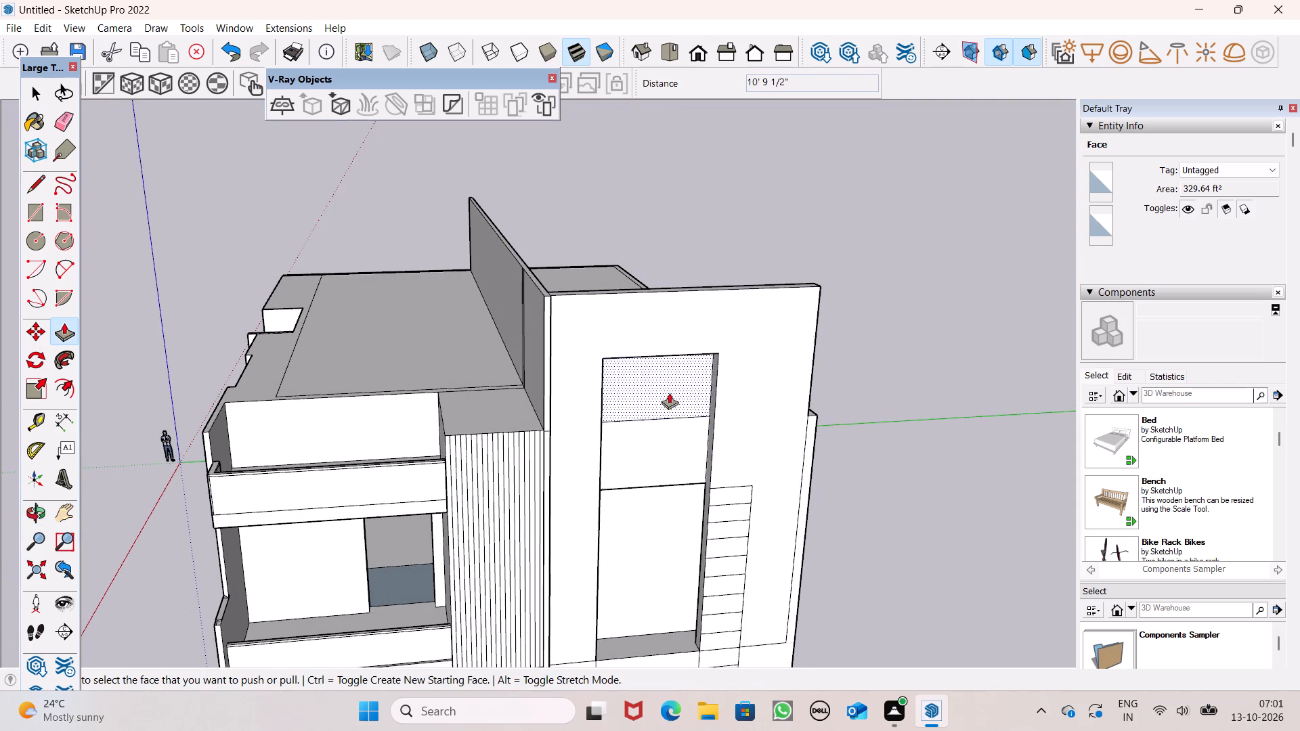
pyautogui.moveTo(33, 186); pyautogui.dragTo(40, 192)
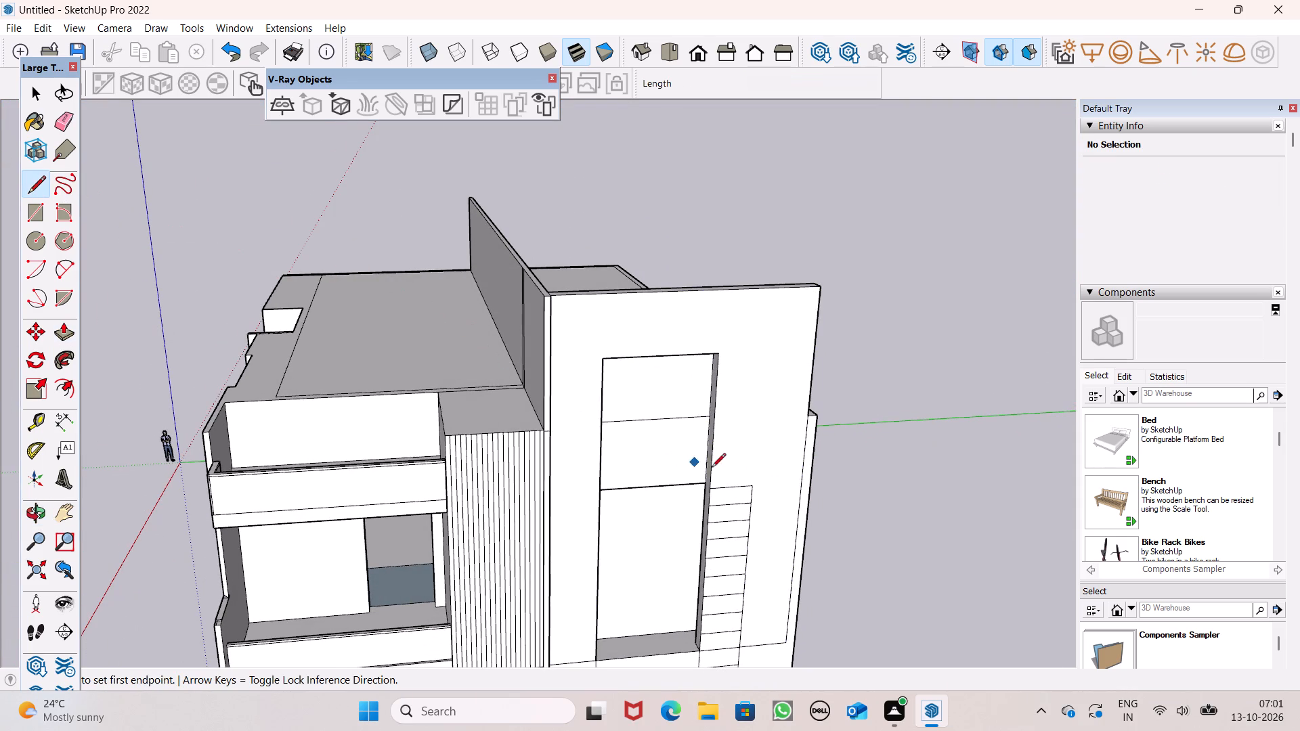
pyautogui.moveTo(748, 483); pyautogui.dragTo(748, 474)
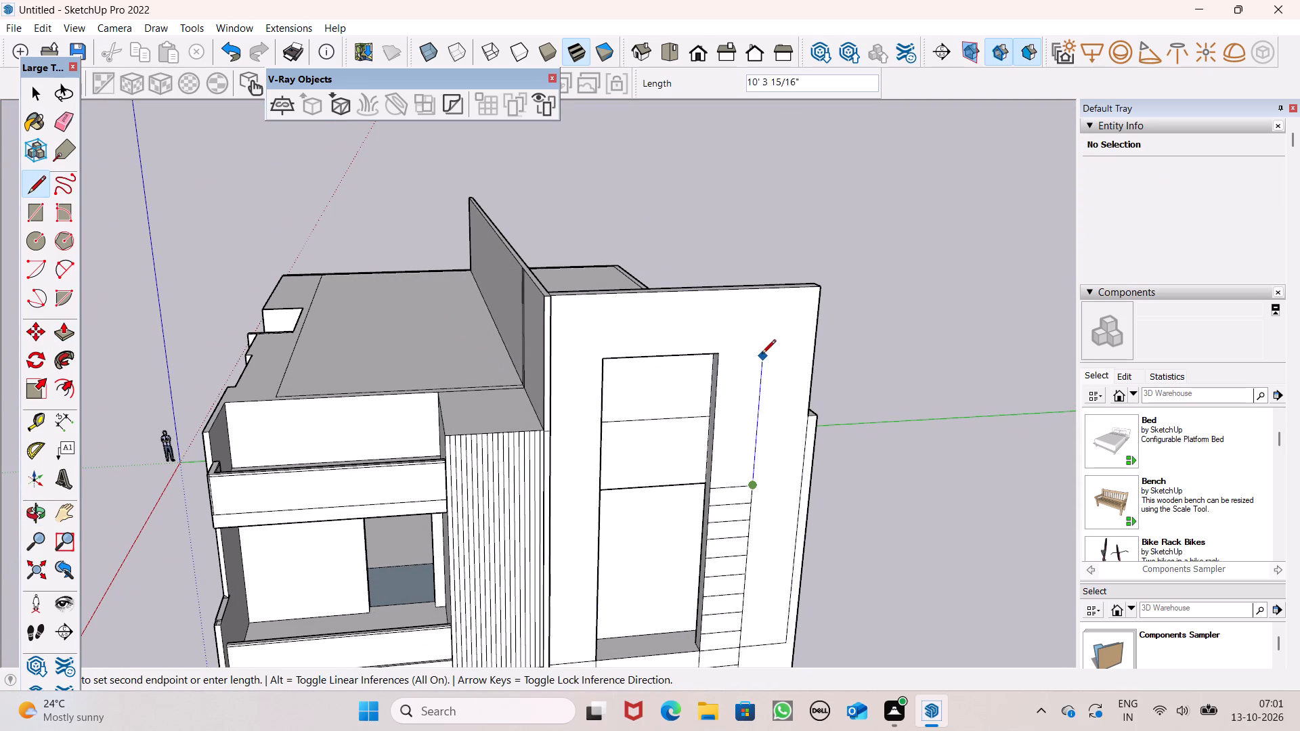
pyautogui.moveTo(760, 355); pyautogui.dragTo(758, 386, button='middle')
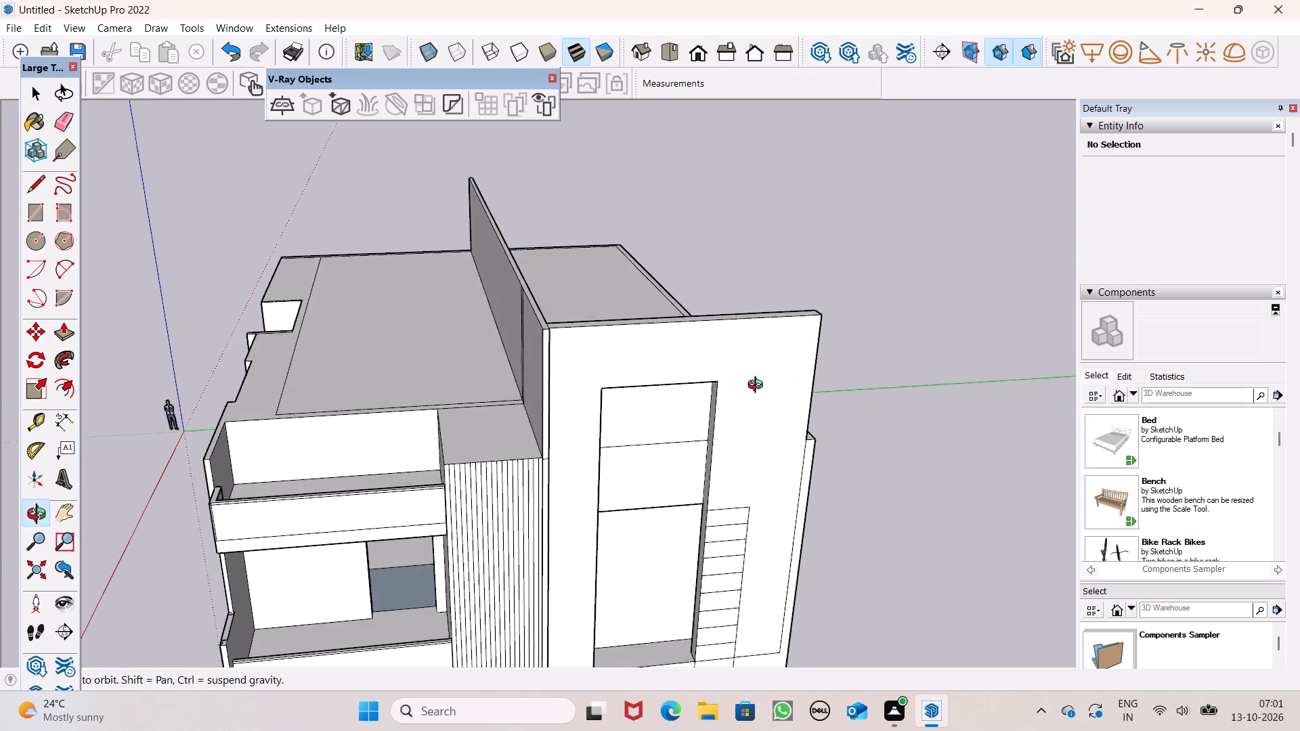
pyautogui.moveTo(758, 386); pyautogui.dragTo(752, 394, button='middle')
pyautogui.scroll(5, 752, 391)
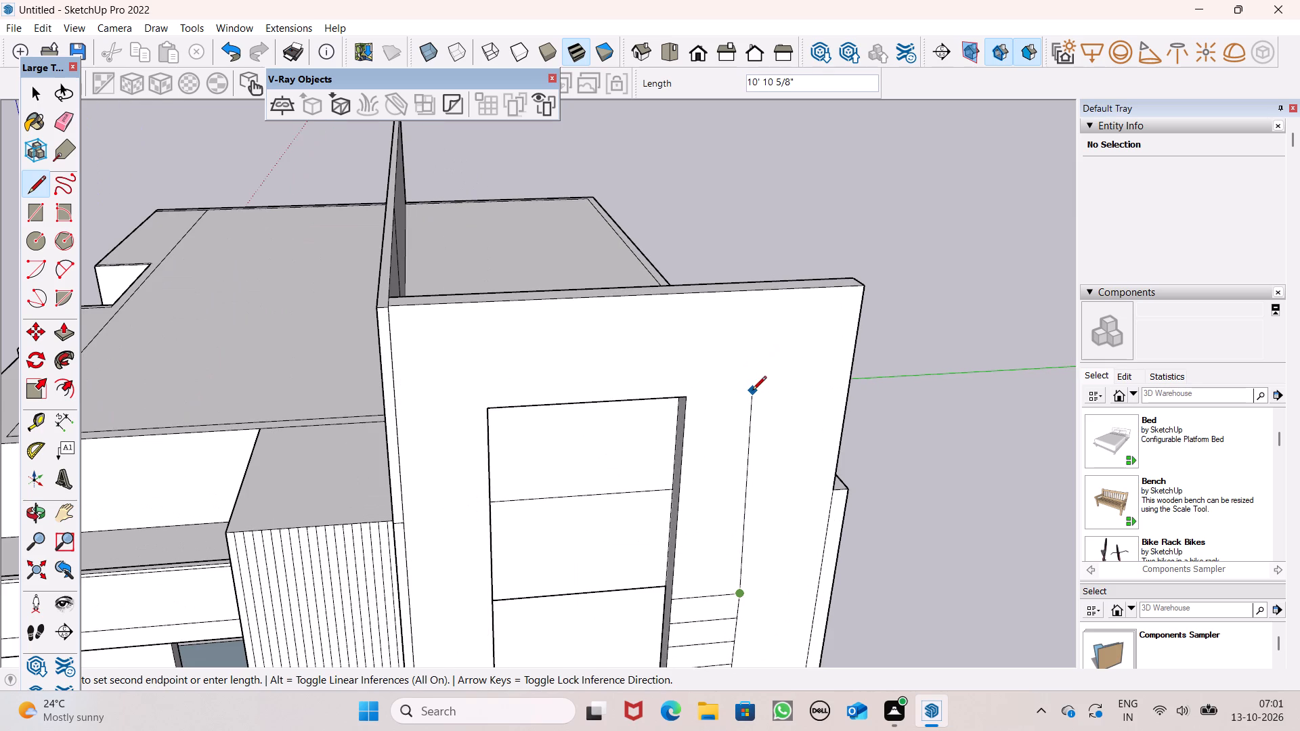
pyautogui.click(756, 397)
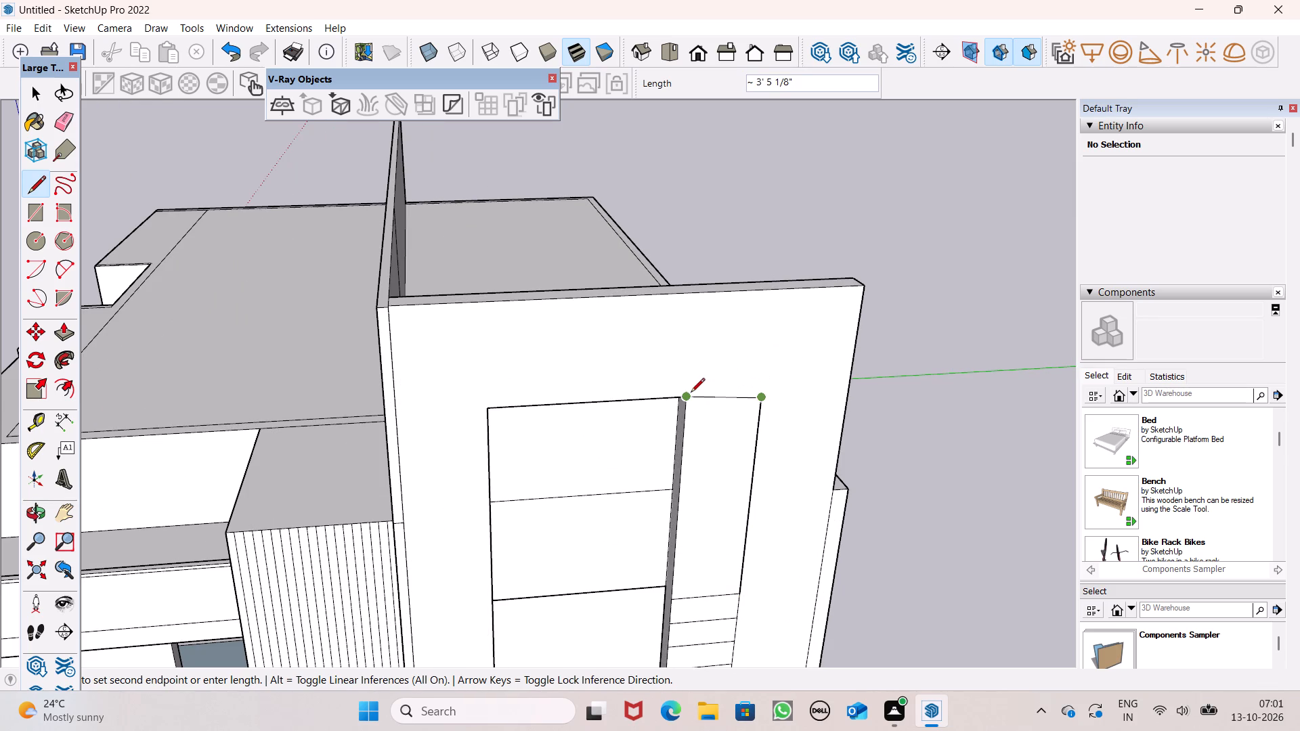
pyautogui.press('space')
# Close the strip's extended outline with a top edge about 3' 5" long from the window opening's upper corner to the new vertical line.
pyautogui.click(40, 169)
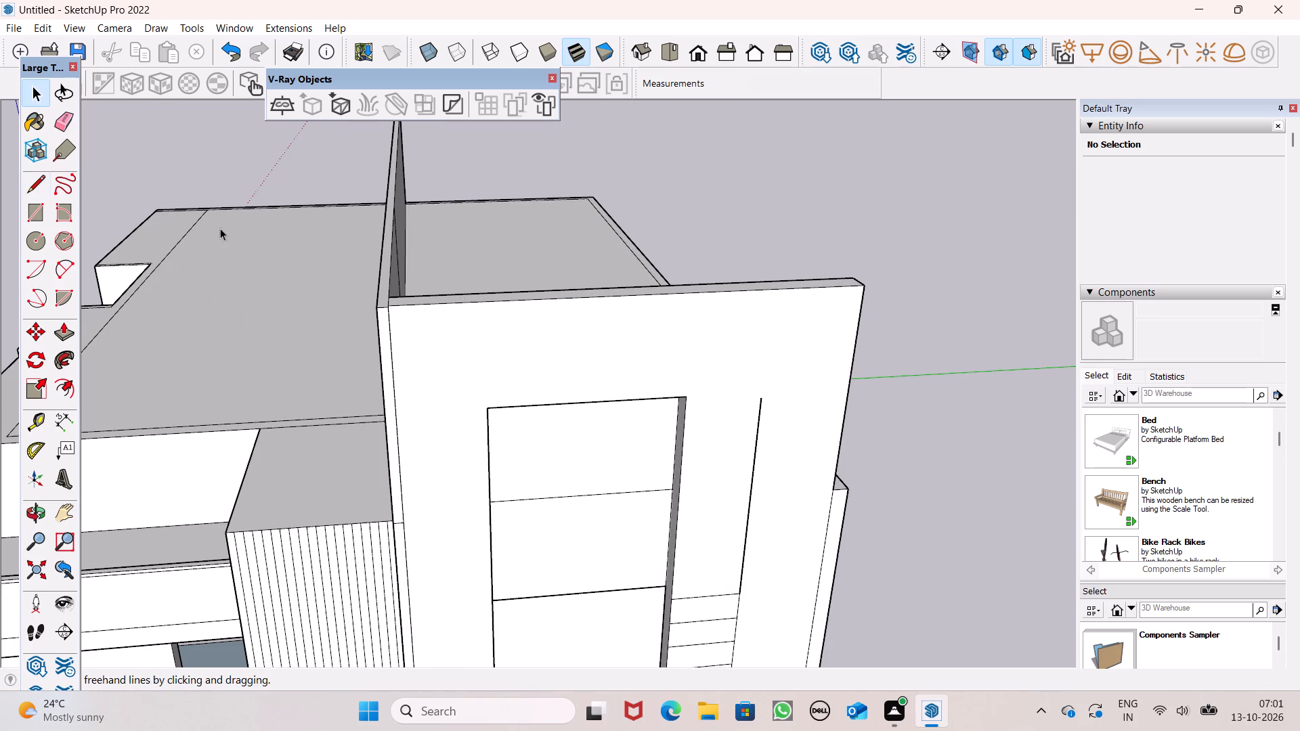
pyautogui.click(42, 180)
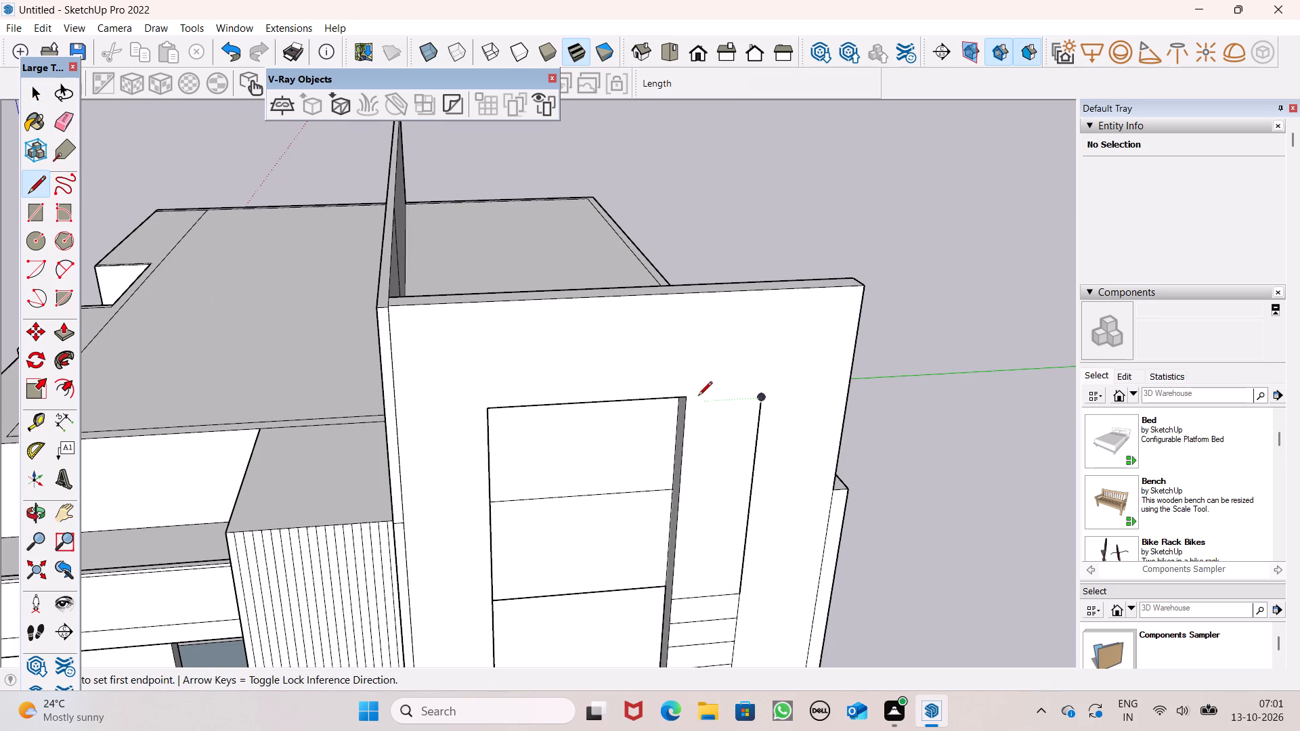
pyautogui.click(689, 399)
pyautogui.click(765, 386)
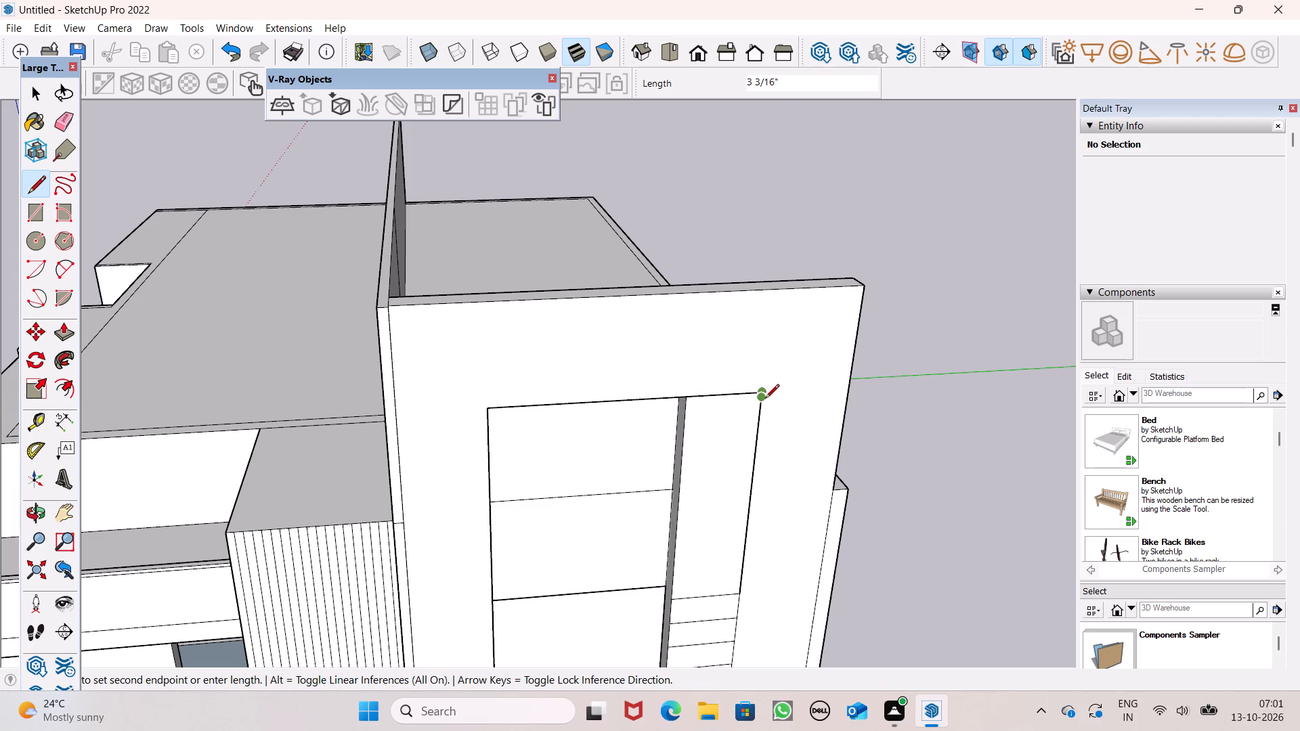
pyautogui.click(764, 405)
pyautogui.press('space')
# Examine the extended strip beside the tall window opening and the surrounding walls from above, below and close up.
pyautogui.scroll(-5, 678, 248)
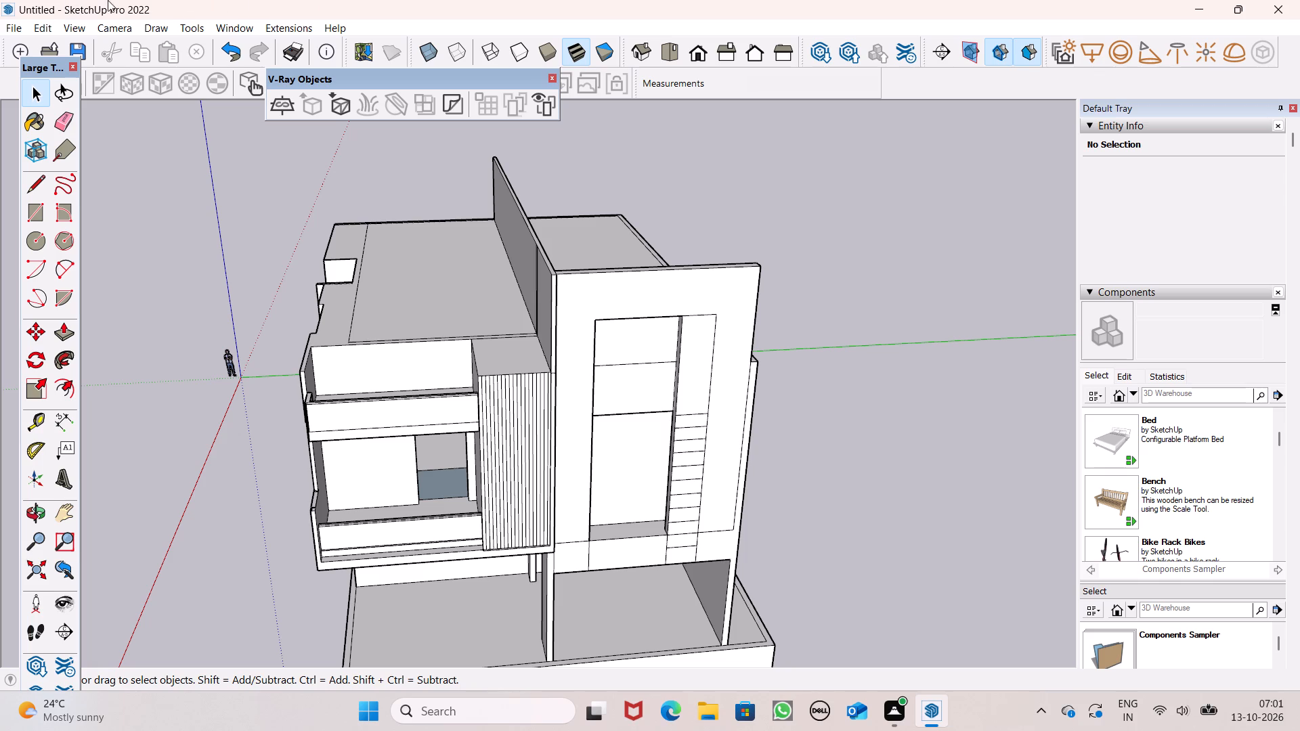
pyautogui.moveTo(727, 430); pyautogui.dragTo(735, 507, button='middle')
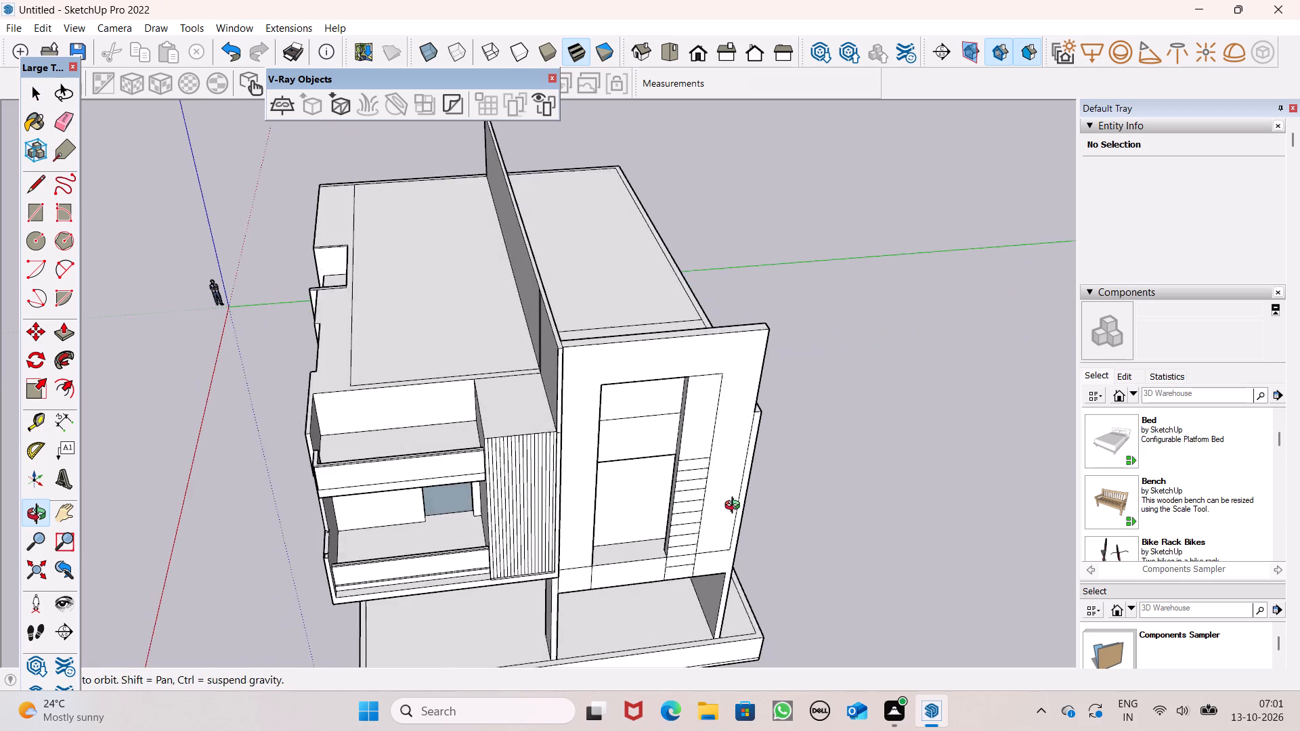
pyautogui.moveTo(735, 507); pyautogui.dragTo(756, 513, button='middle')
pyautogui.scroll(7, 764, 514)
pyautogui.scroll(-4, 669, 458)
pyautogui.moveTo(672, 485); pyautogui.dragTo(497, 417, button='middle')
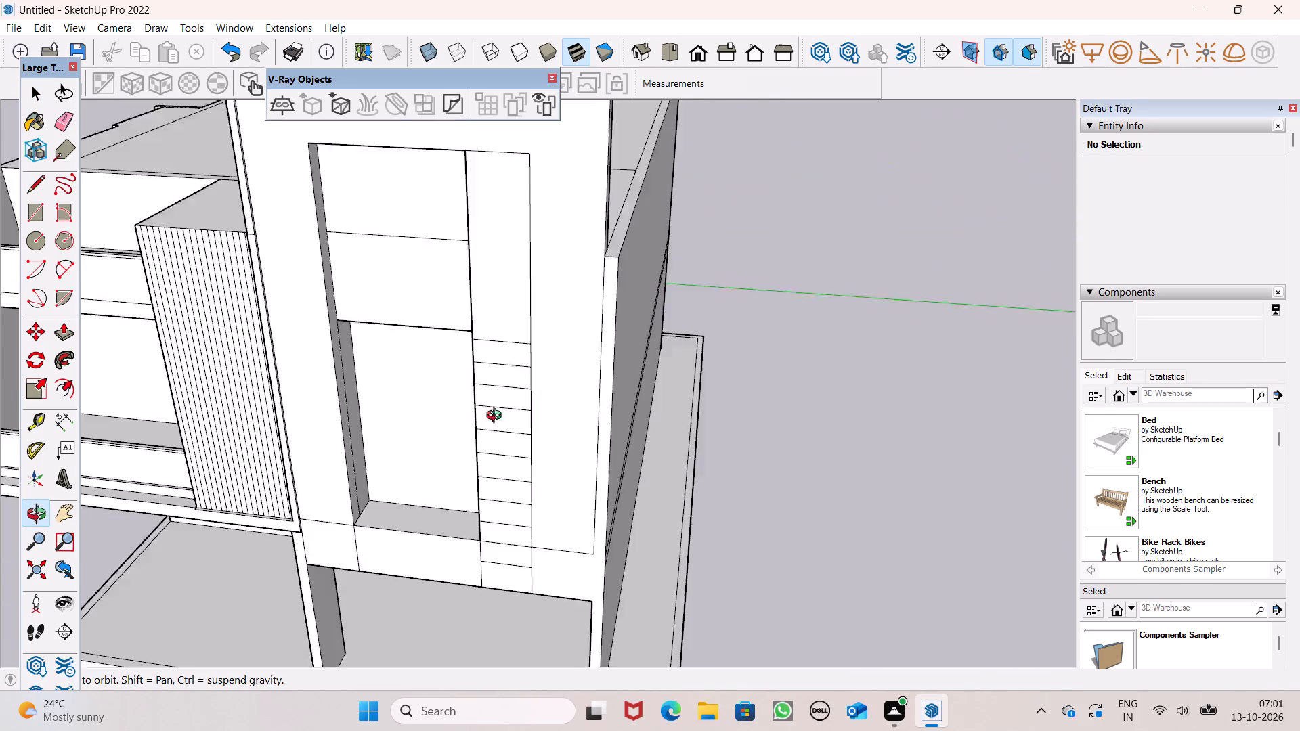
pyautogui.moveTo(497, 417); pyautogui.dragTo(378, 164, button='middle')
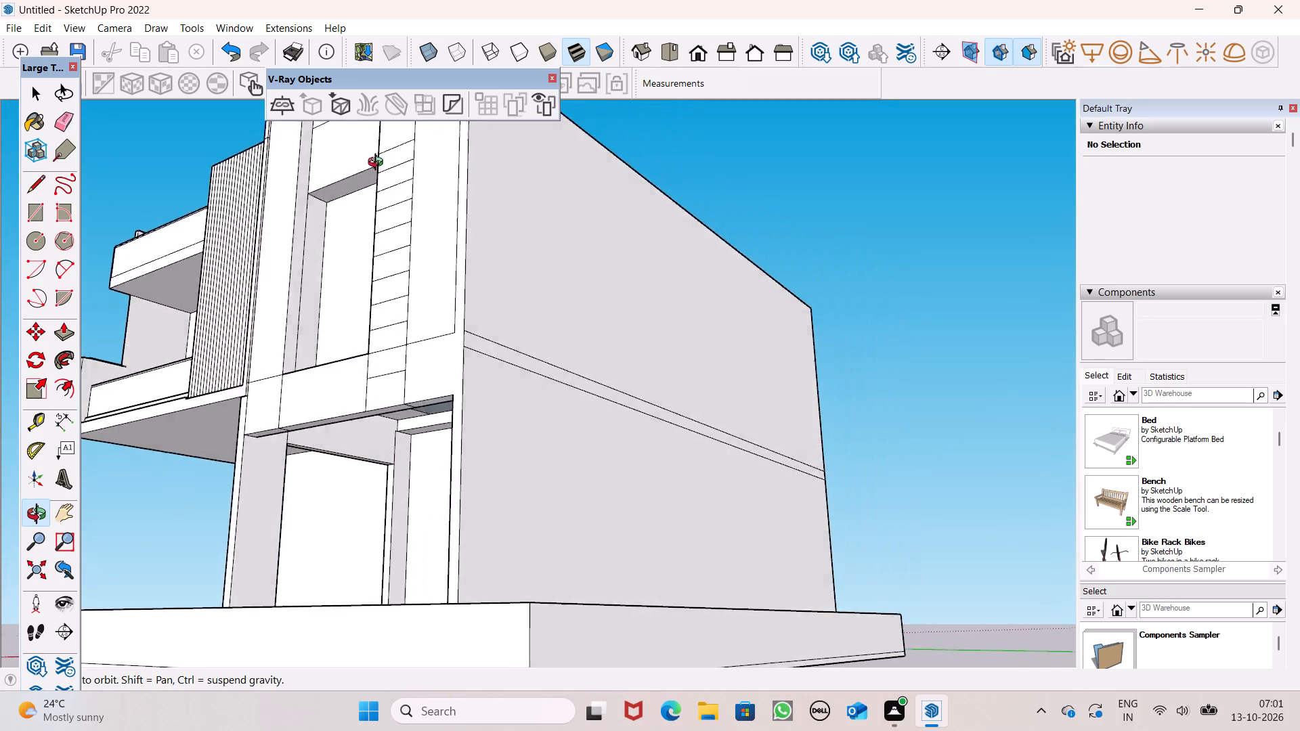
pyautogui.moveTo(378, 164); pyautogui.dragTo(518, 244, button='middle')
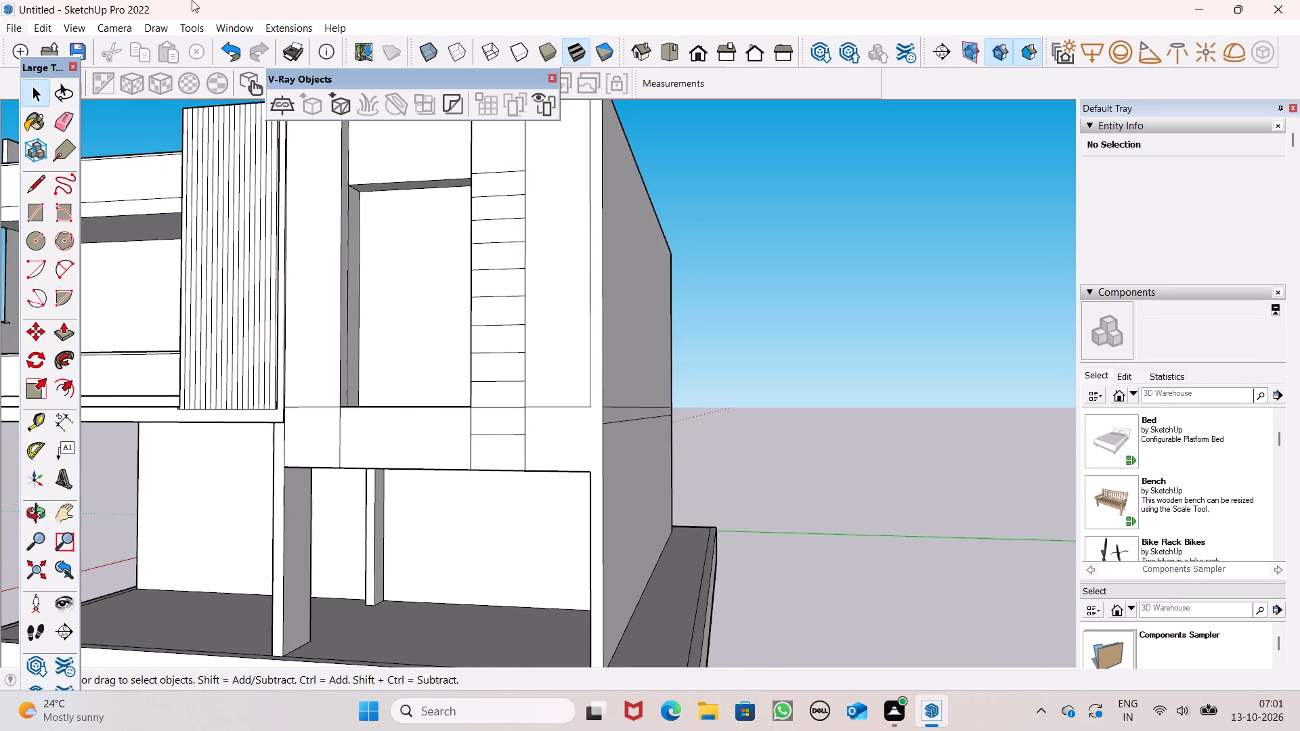
pyautogui.moveTo(521, 336); pyautogui.dragTo(594, 489, button='middle')
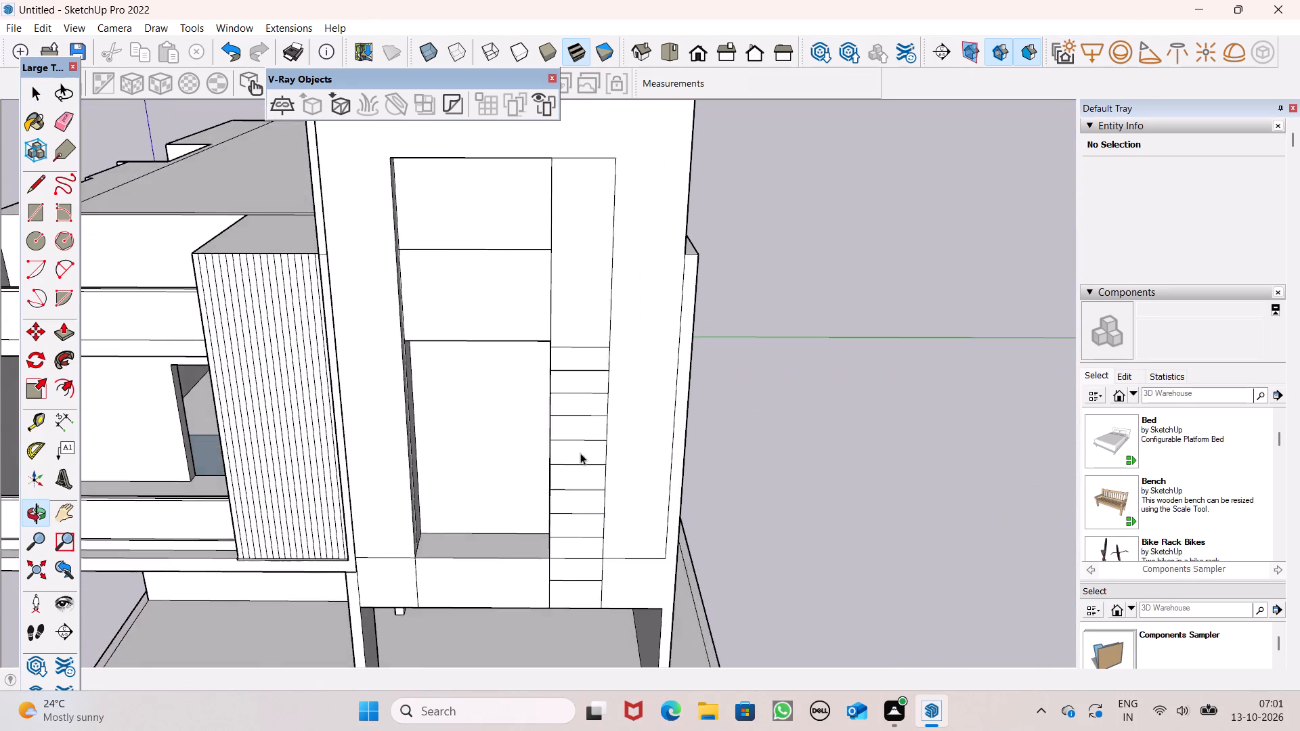
pyautogui.scroll(7, 603, 293)
pyautogui.scroll(-6, 610, 372)
pyautogui.scroll(5, 596, 192)
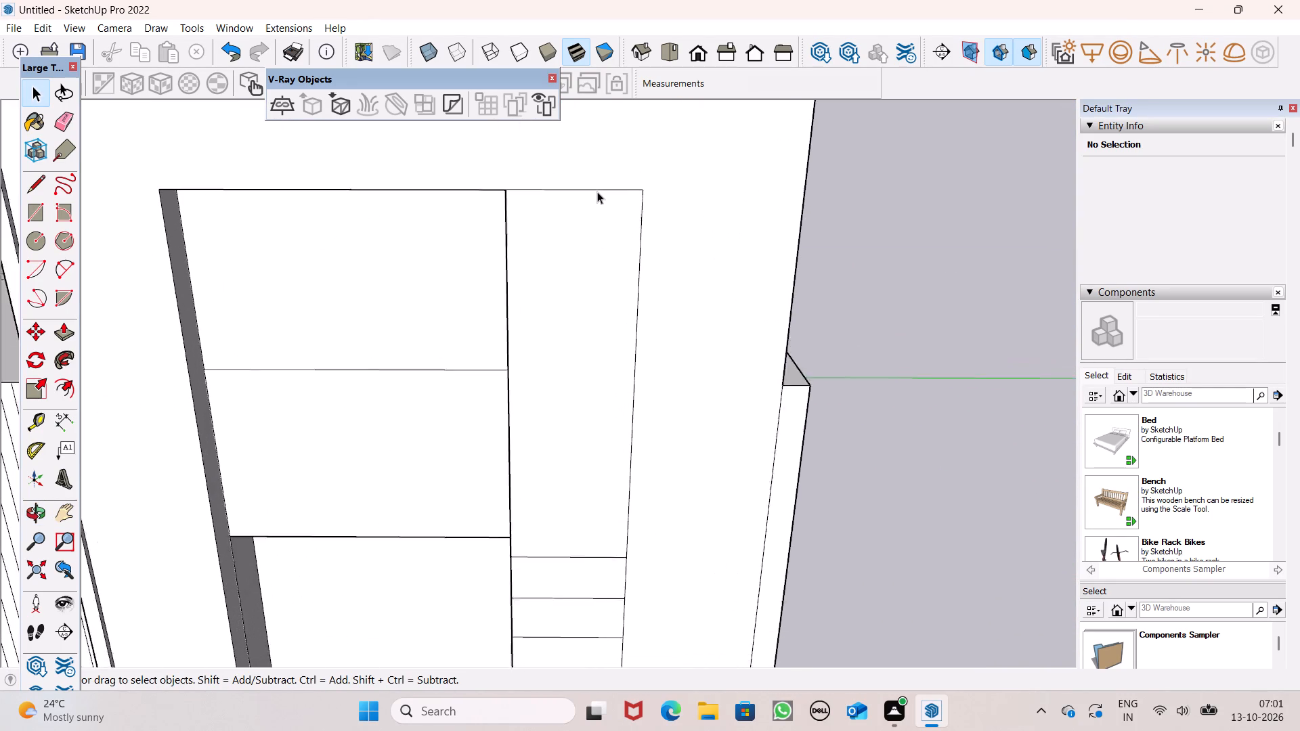
pyautogui.scroll(2, 597, 192)
pyautogui.scroll(-4, 595, 330)
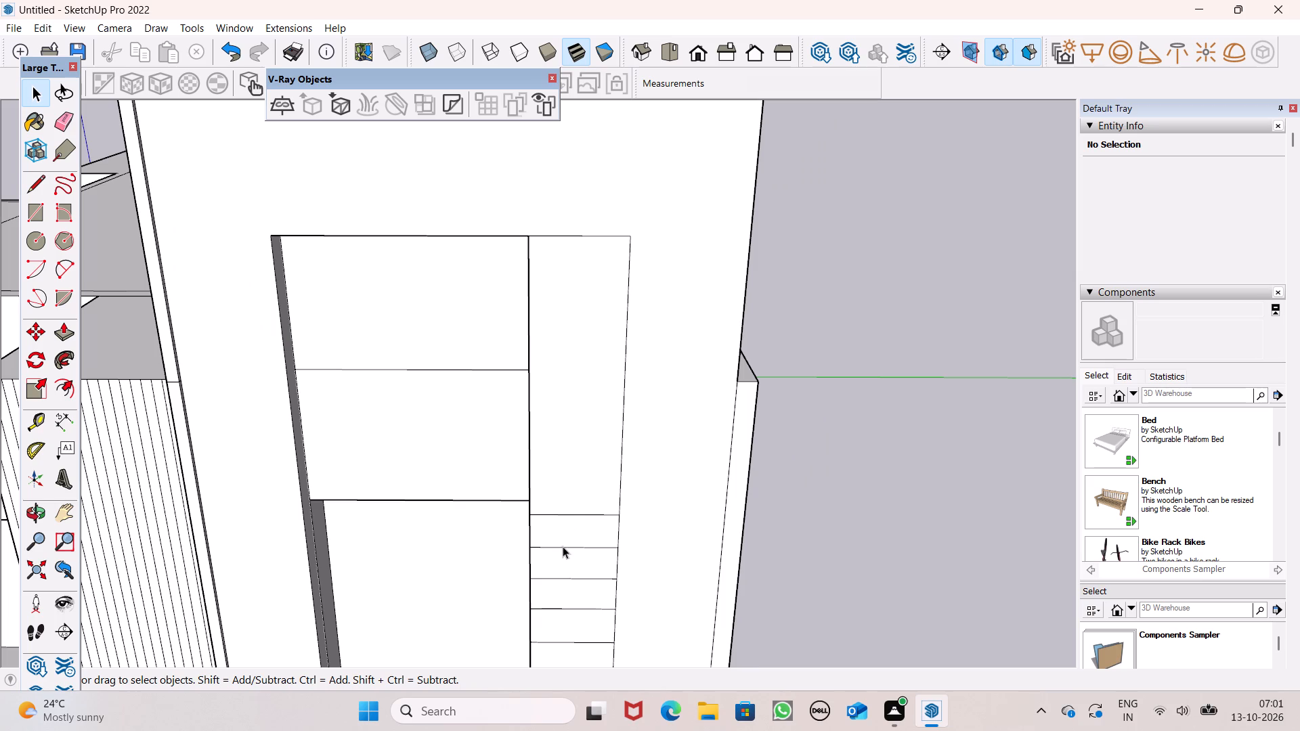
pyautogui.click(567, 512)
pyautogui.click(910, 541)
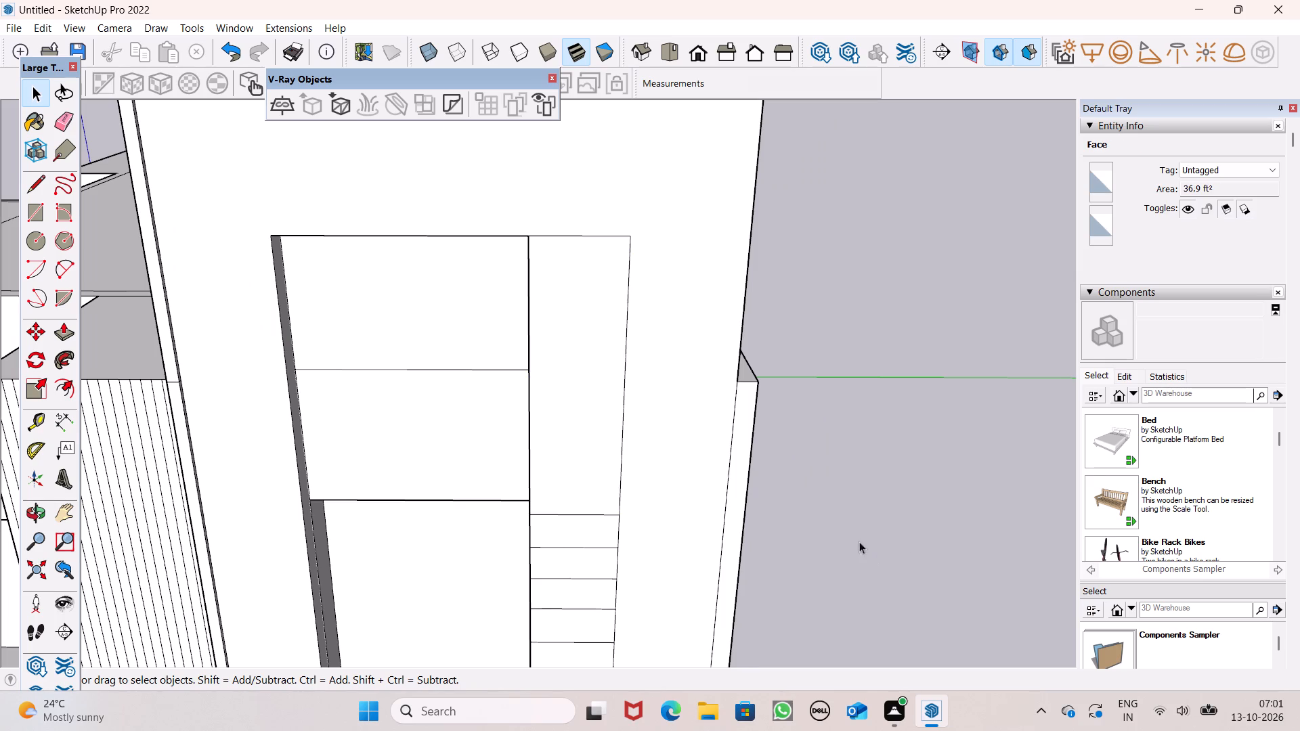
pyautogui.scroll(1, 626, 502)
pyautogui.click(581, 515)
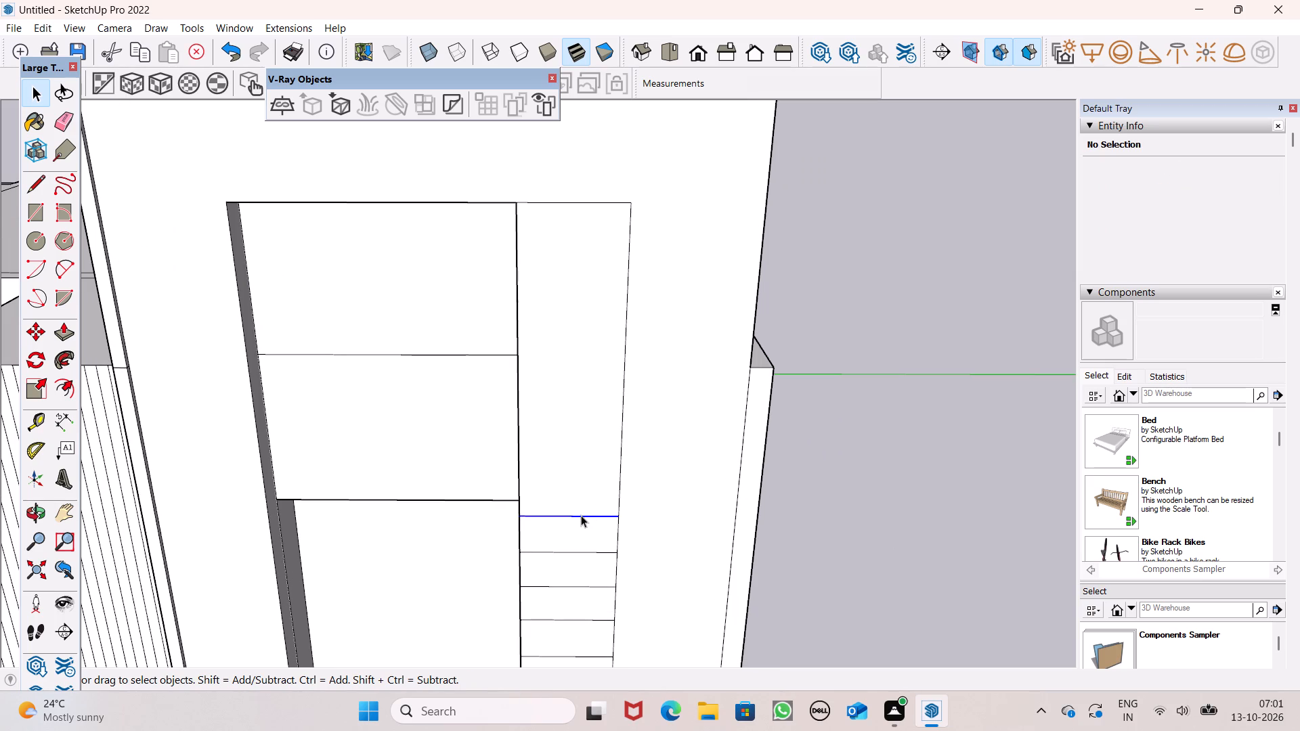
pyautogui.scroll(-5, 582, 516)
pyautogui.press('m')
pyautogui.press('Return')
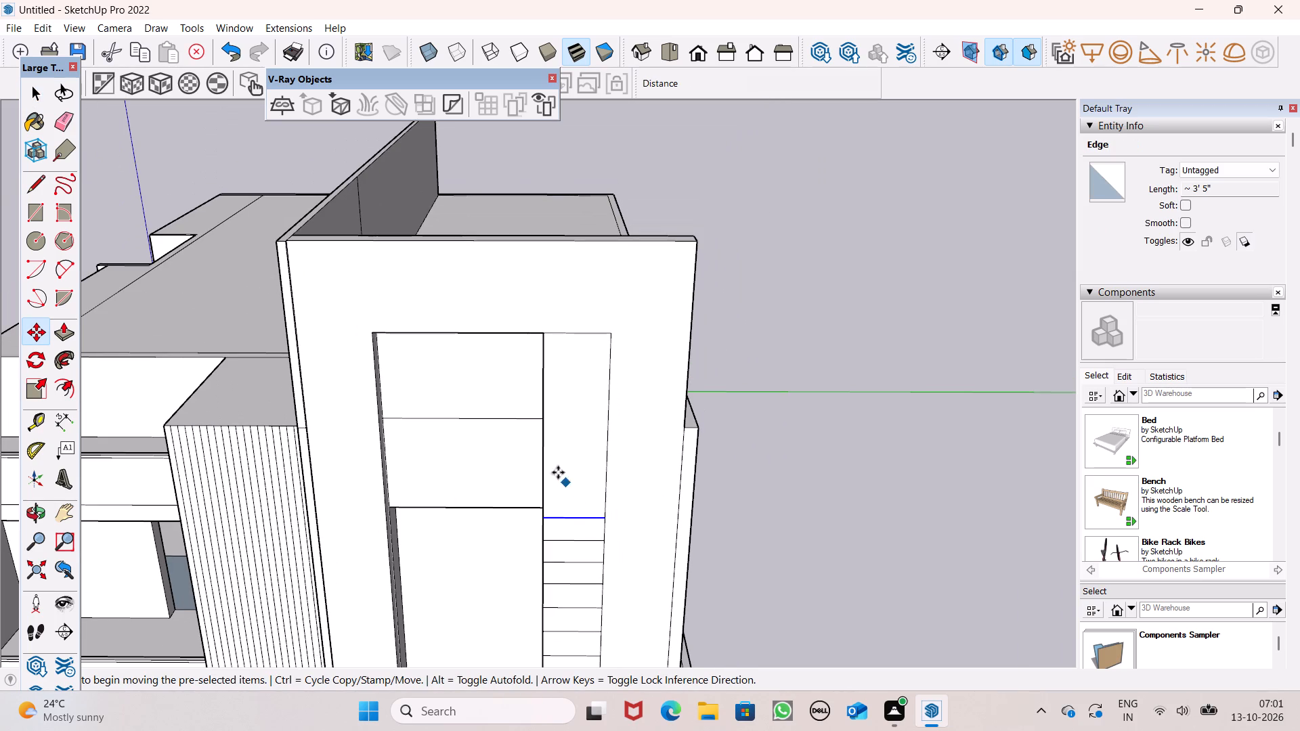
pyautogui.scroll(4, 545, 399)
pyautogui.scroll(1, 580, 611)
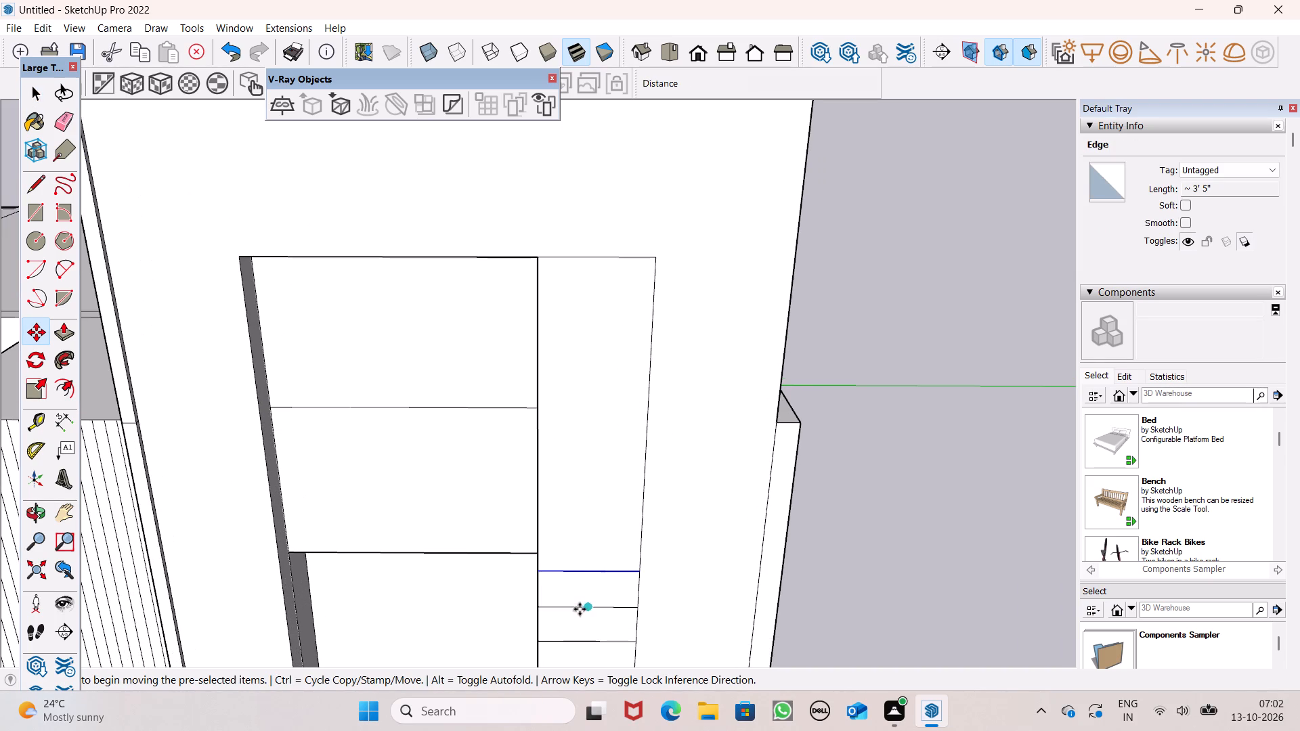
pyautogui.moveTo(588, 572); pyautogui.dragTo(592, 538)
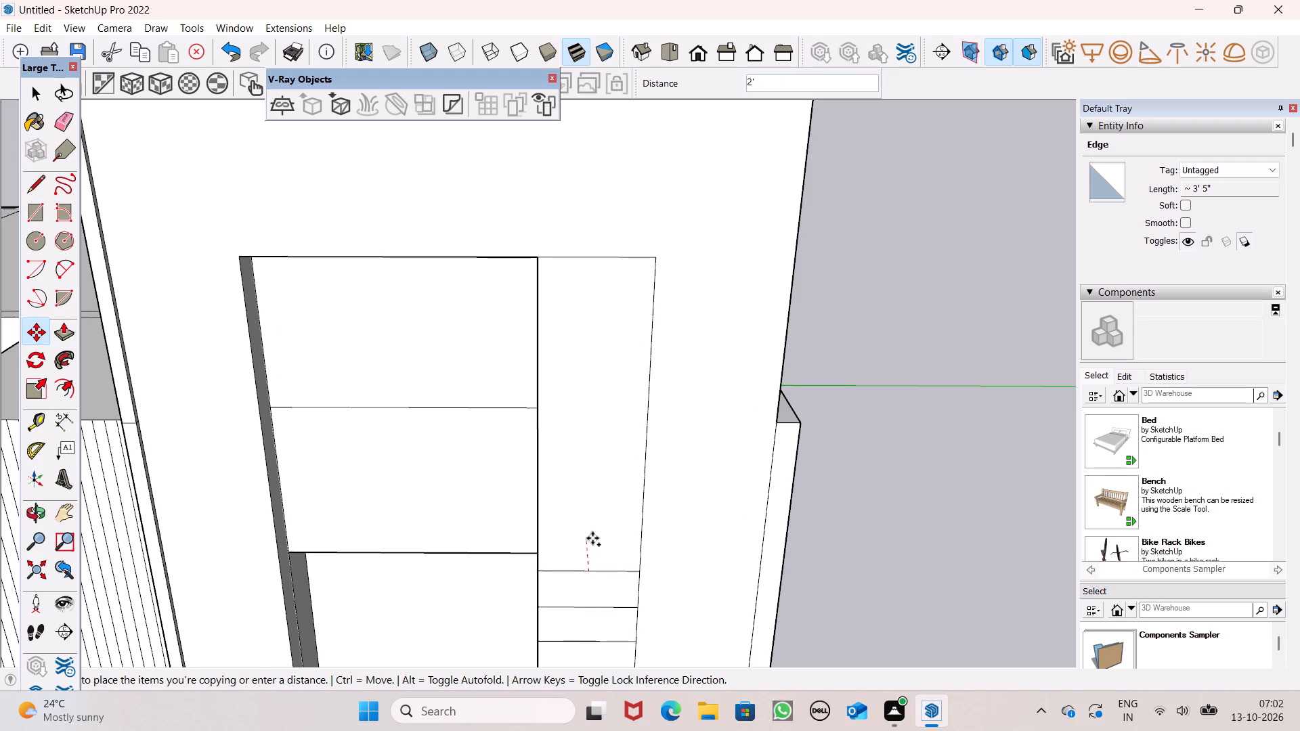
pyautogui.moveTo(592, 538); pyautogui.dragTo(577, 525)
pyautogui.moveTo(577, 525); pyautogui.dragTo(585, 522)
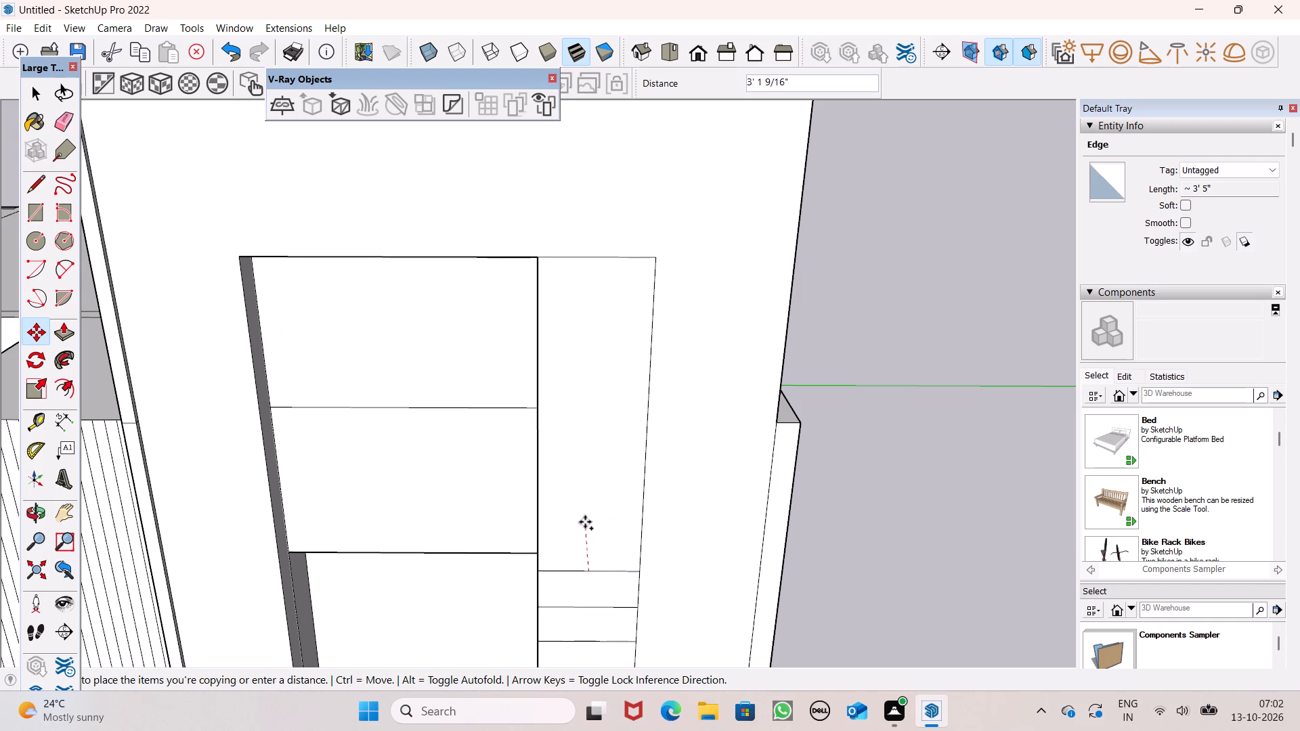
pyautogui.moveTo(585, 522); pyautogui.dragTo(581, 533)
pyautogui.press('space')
# Copy the strip's topmost slat line upward twice into its extended part, with the first copy about 1' 8" higher.
pyautogui.scroll(-2, 590, 518)
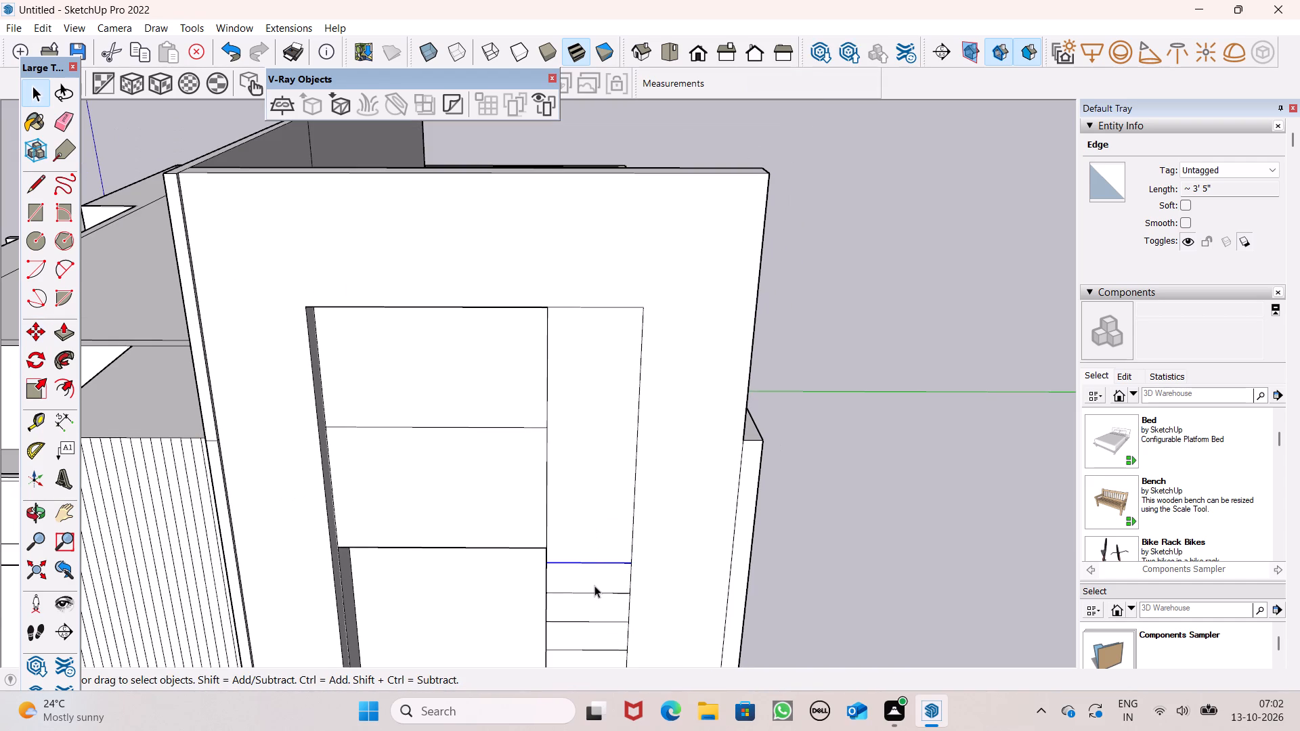
pyautogui.press('m')
pyautogui.press('Return')
pyautogui.moveTo(586, 602); pyautogui.dragTo(624, 576, button='middle')
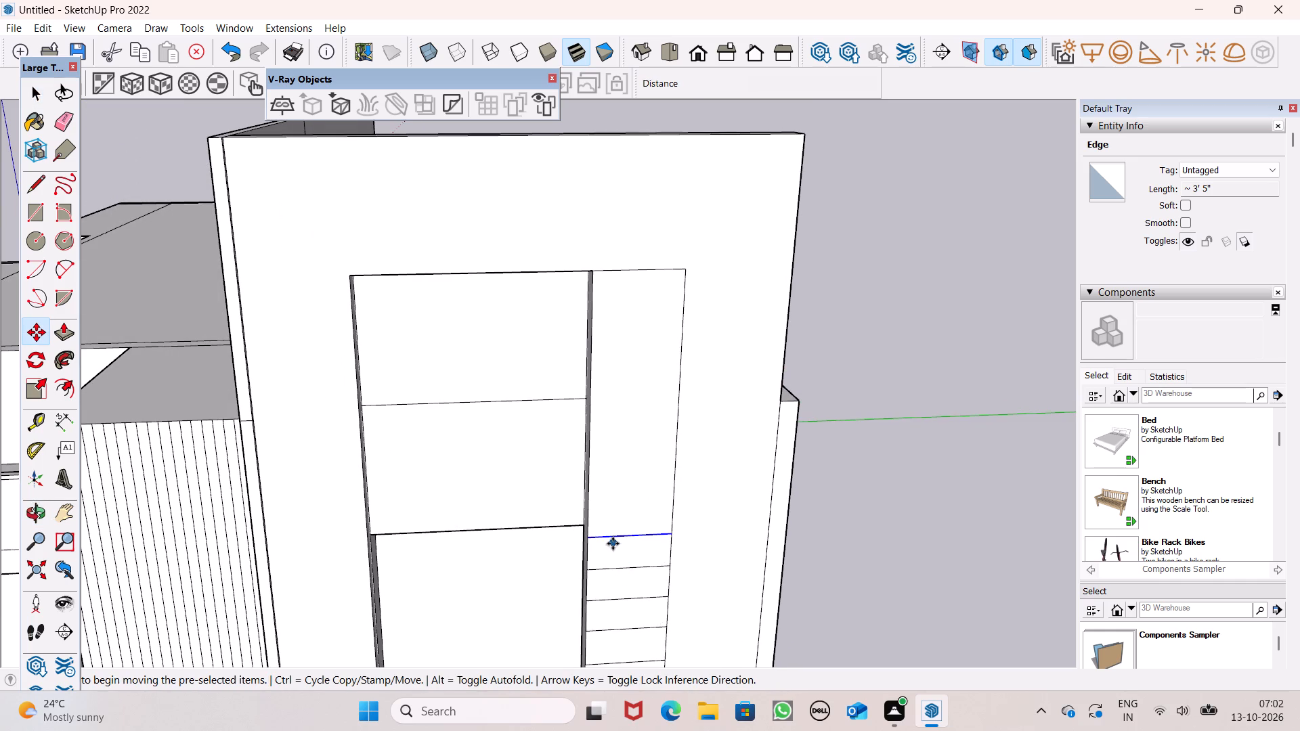
pyautogui.moveTo(615, 536); pyautogui.dragTo(615, 505)
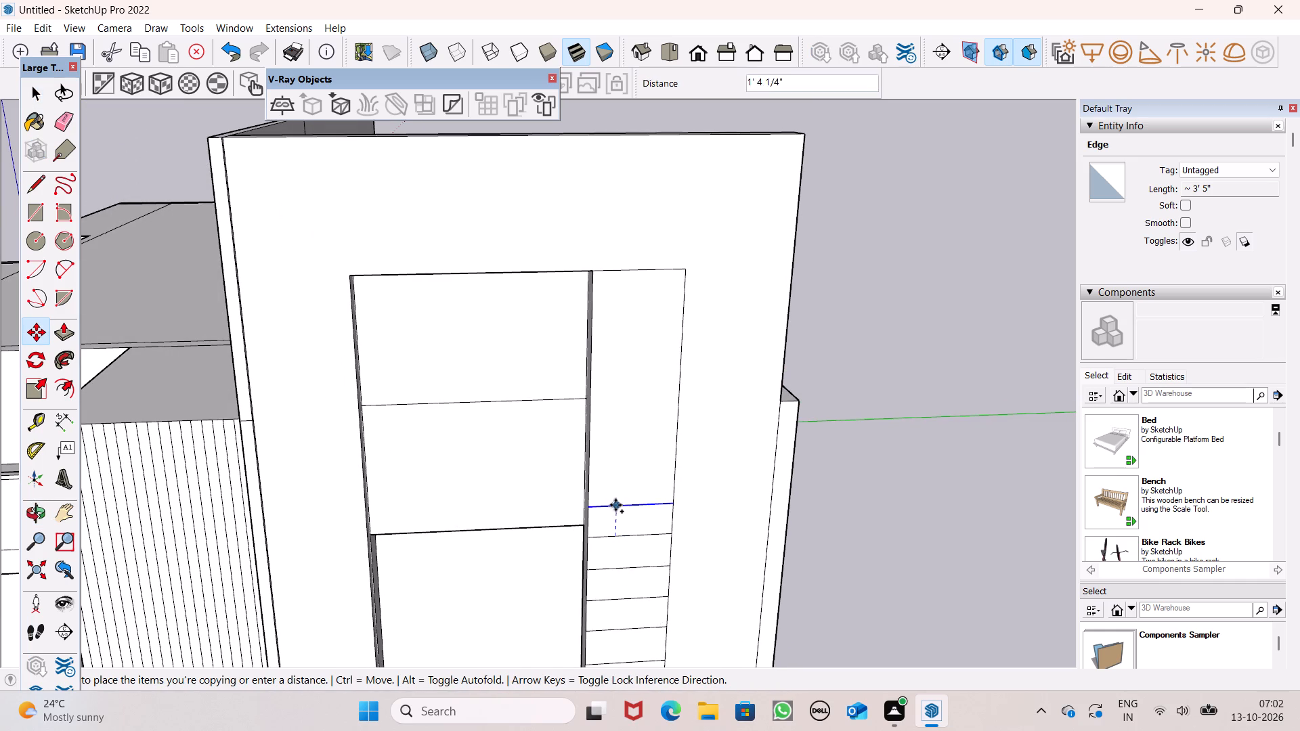
pyautogui.moveTo(615, 505); pyautogui.dragTo(615, 499)
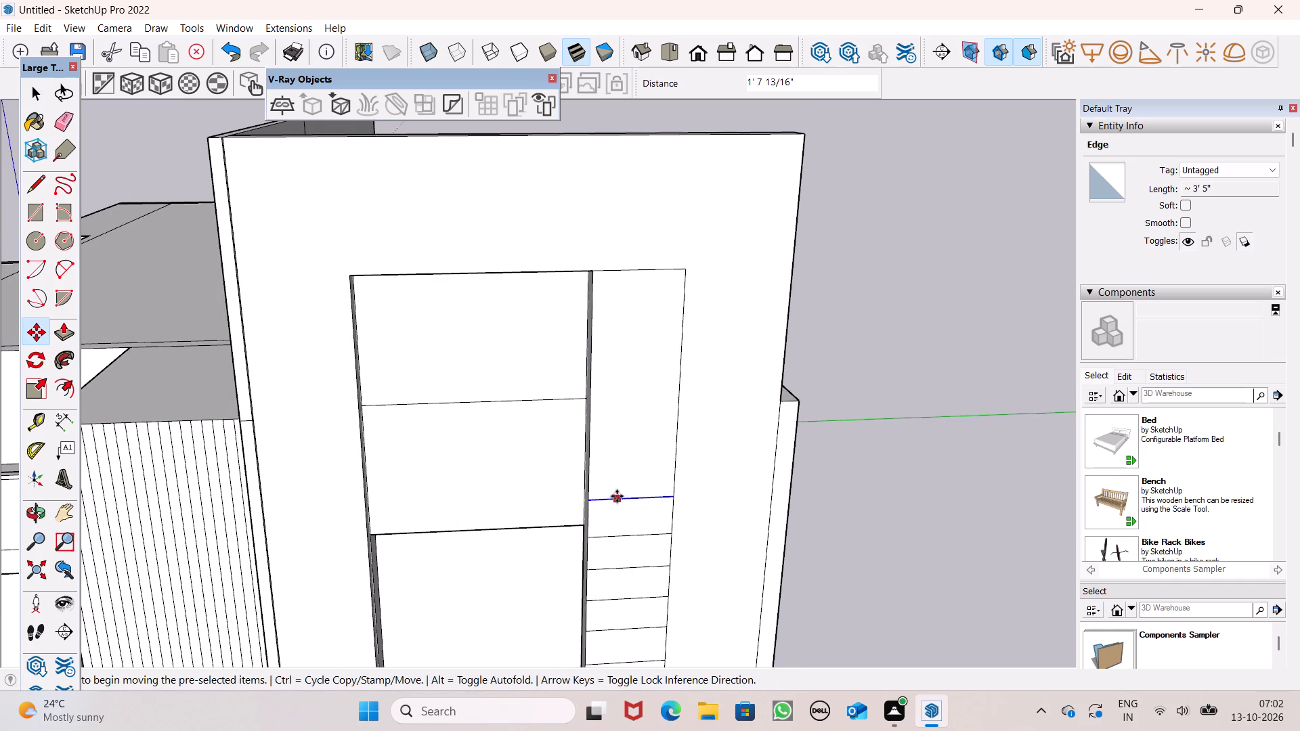
pyautogui.moveTo(617, 495); pyautogui.dragTo(620, 462)
# Copy the slat line upward three more times to fill the extended strip up to near its top edge.
pyautogui.scroll(-4, 661, 421)
pyautogui.moveTo(664, 481); pyautogui.dragTo(544, 374, button='middle')
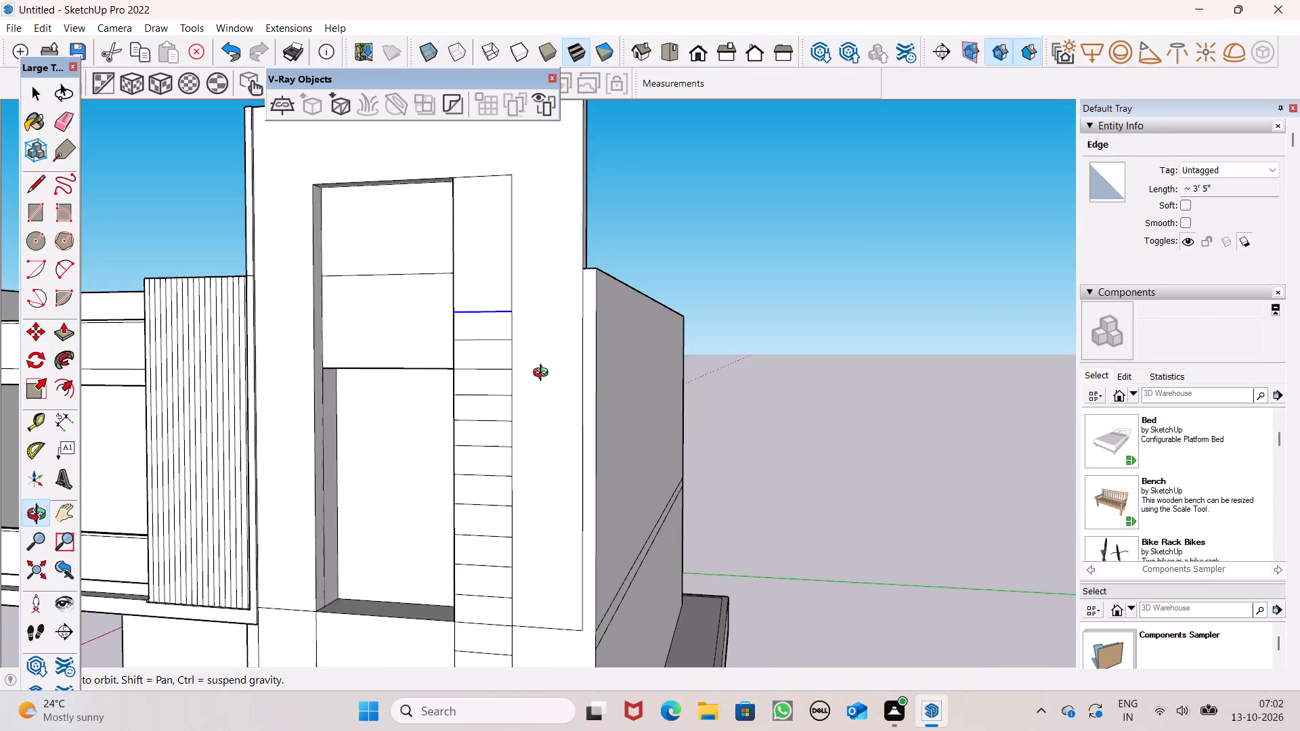
pyautogui.moveTo(544, 374); pyautogui.dragTo(679, 516, button='middle')
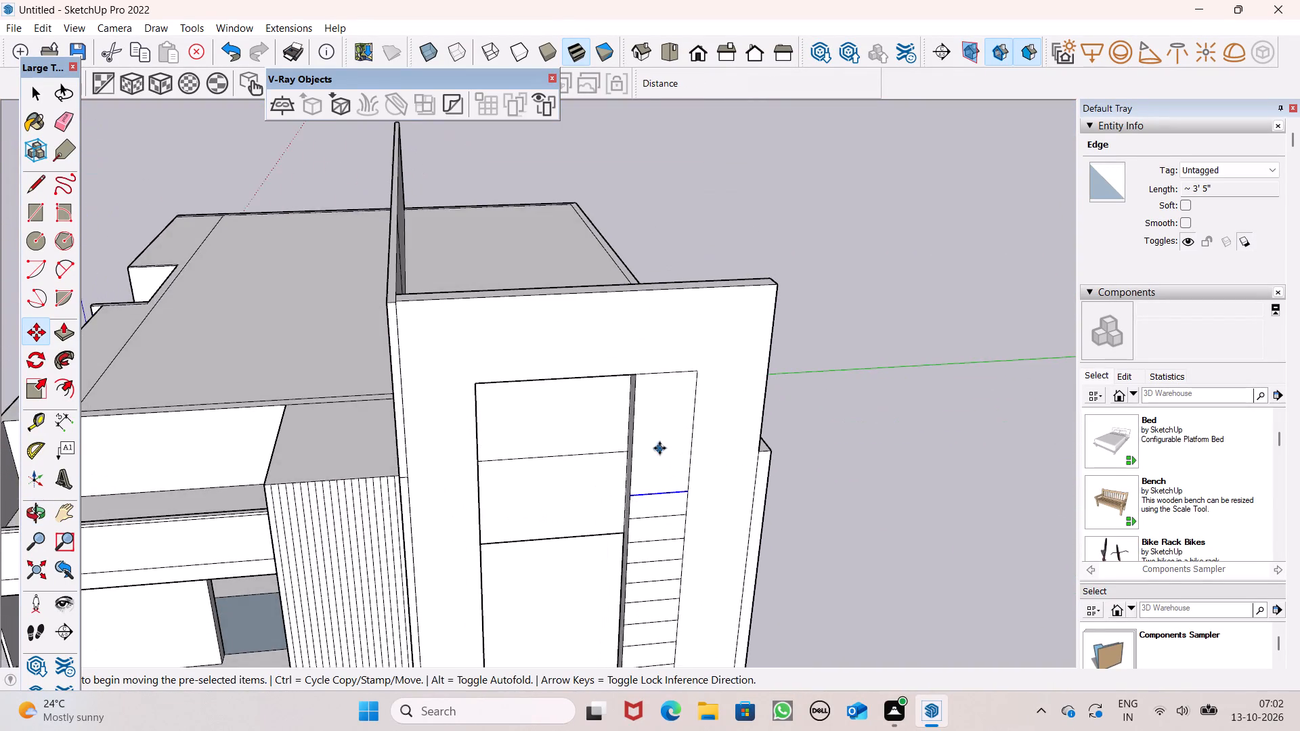
pyautogui.scroll(4, 659, 448)
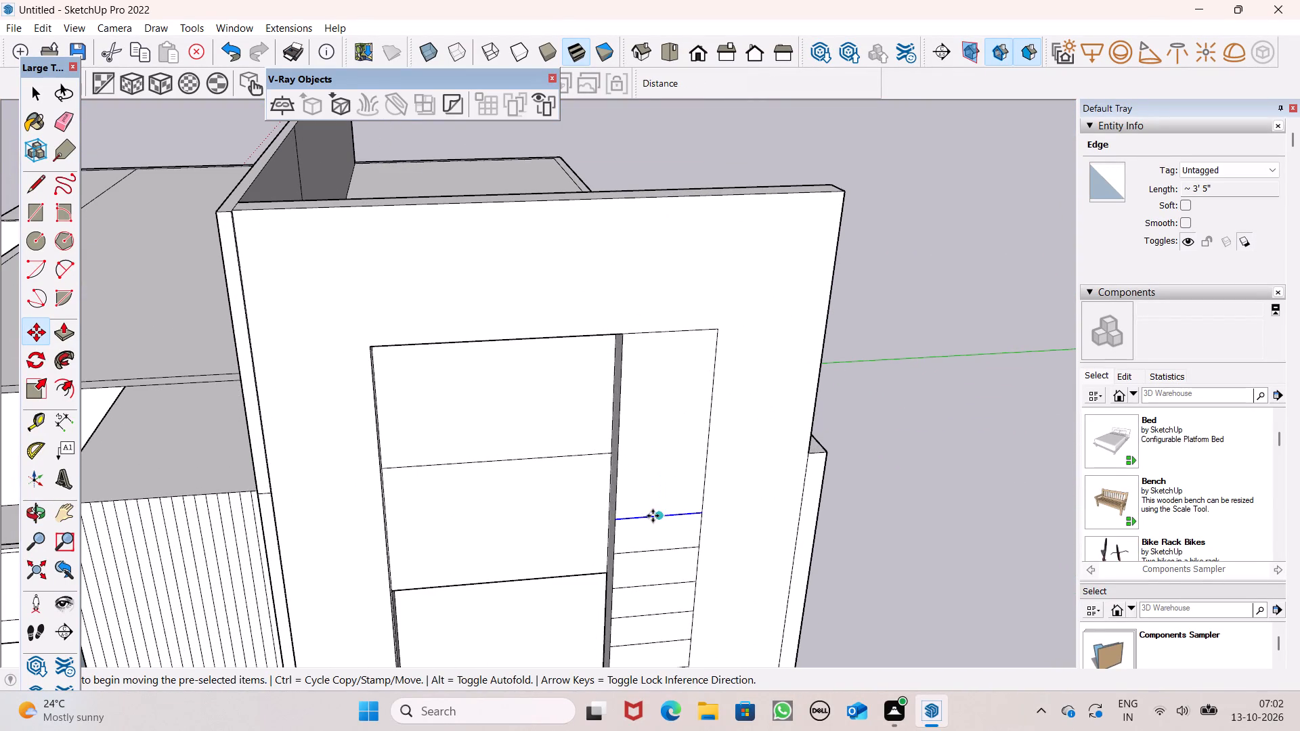
pyautogui.moveTo(652, 518); pyautogui.dragTo(658, 477)
pyautogui.moveTo(647, 481); pyautogui.dragTo(647, 465)
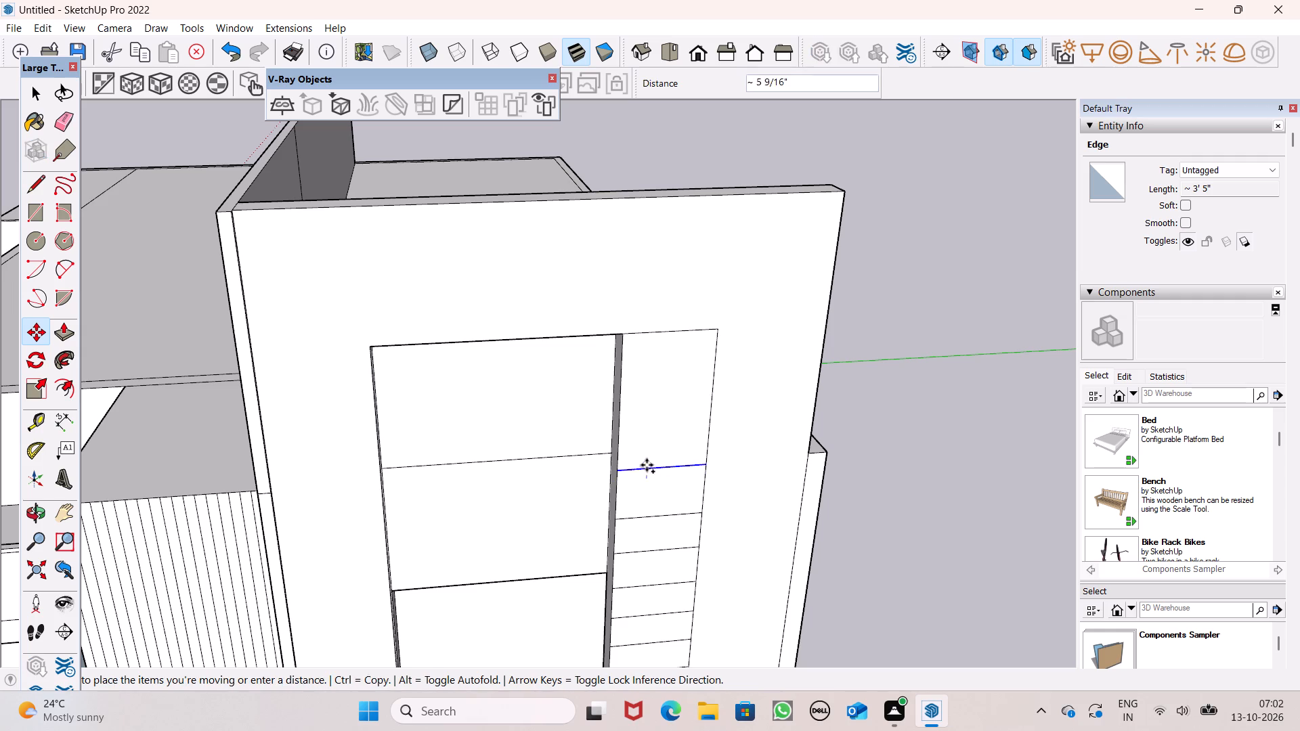
pyautogui.moveTo(647, 465); pyautogui.dragTo(642, 435)
pyautogui.moveTo(642, 436); pyautogui.dragTo(641, 384)
pyautogui.press('space')
pyautogui.click(901, 415)
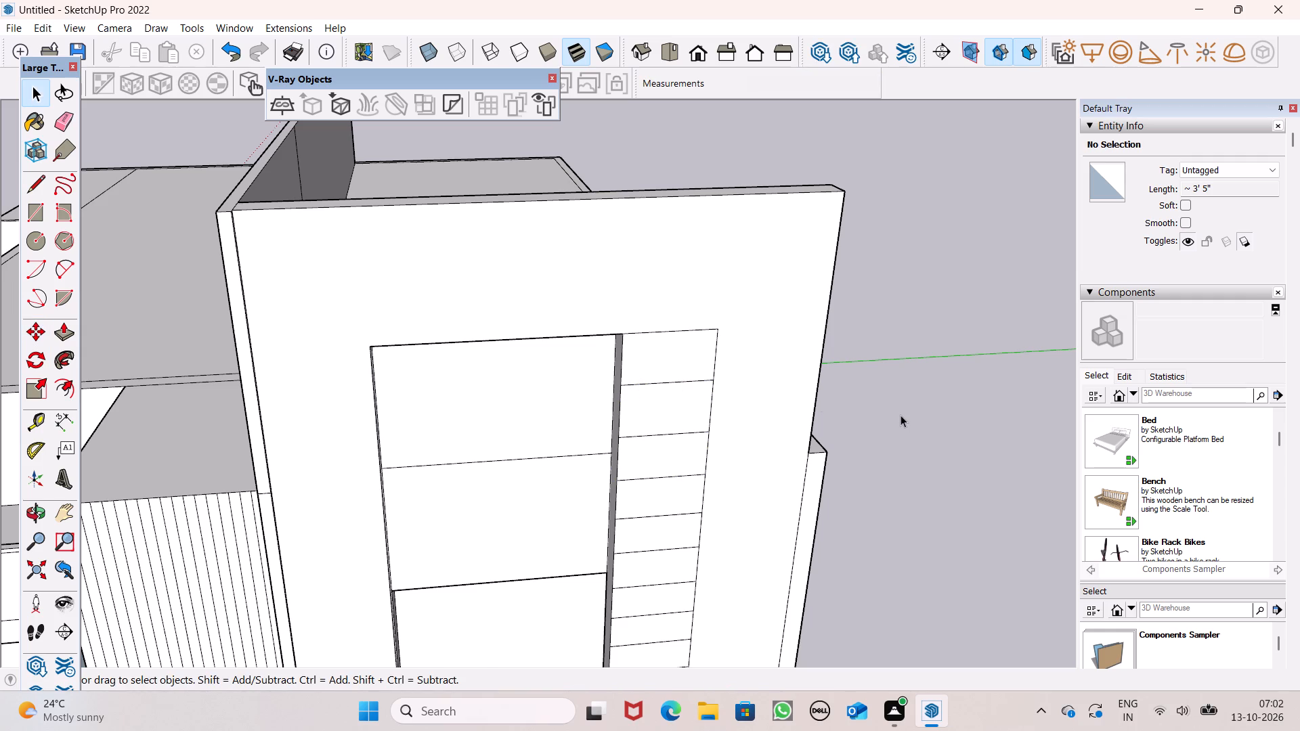
# Draw a diagonal line about 6' 2 1/2" long from the slatted strip's upper outer corner to the end wall's nearest top corner.
pyautogui.scroll(-2, 896, 420)
pyautogui.scroll(-3, 651, 359)
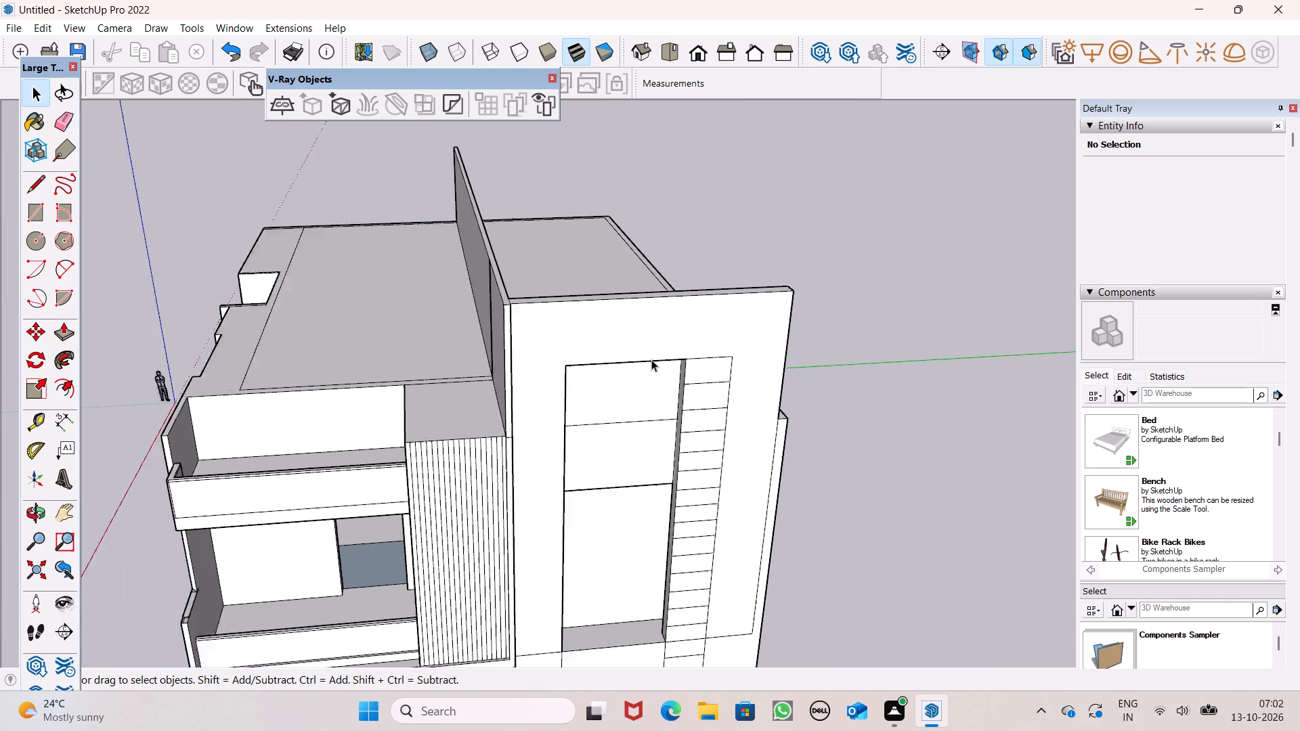
pyautogui.scroll(-7, 651, 359)
pyautogui.moveTo(717, 540); pyautogui.dragTo(607, 423, button='middle')
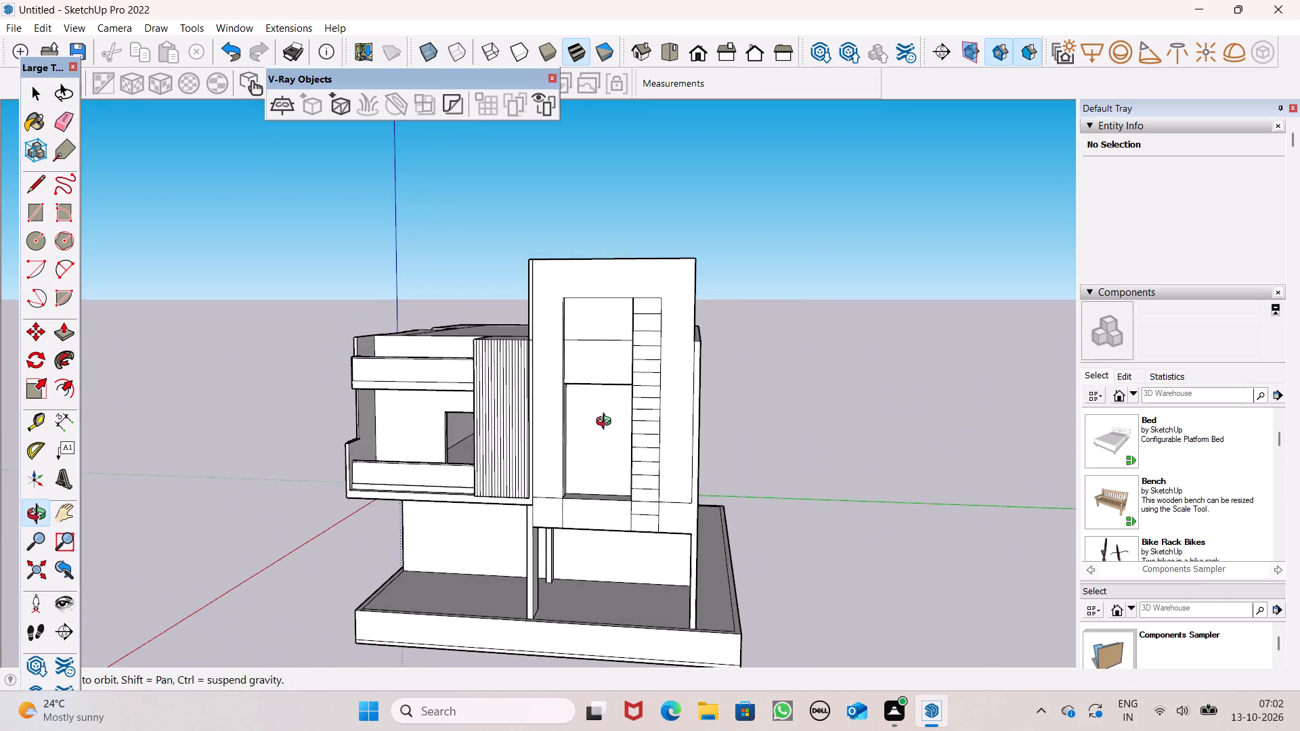
pyautogui.moveTo(607, 423); pyautogui.dragTo(745, 422, button='middle')
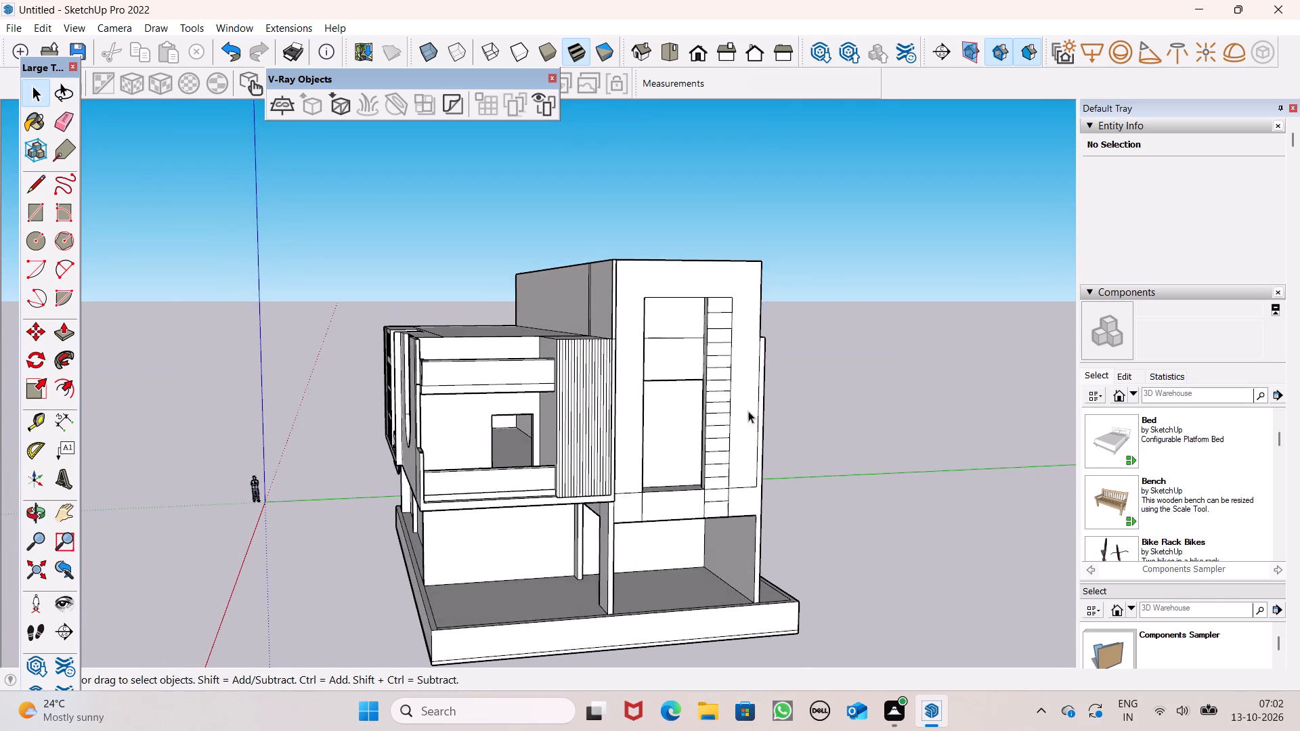
pyautogui.scroll(-2, 748, 409)
pyautogui.moveTo(765, 449); pyautogui.dragTo(673, 497, button='middle')
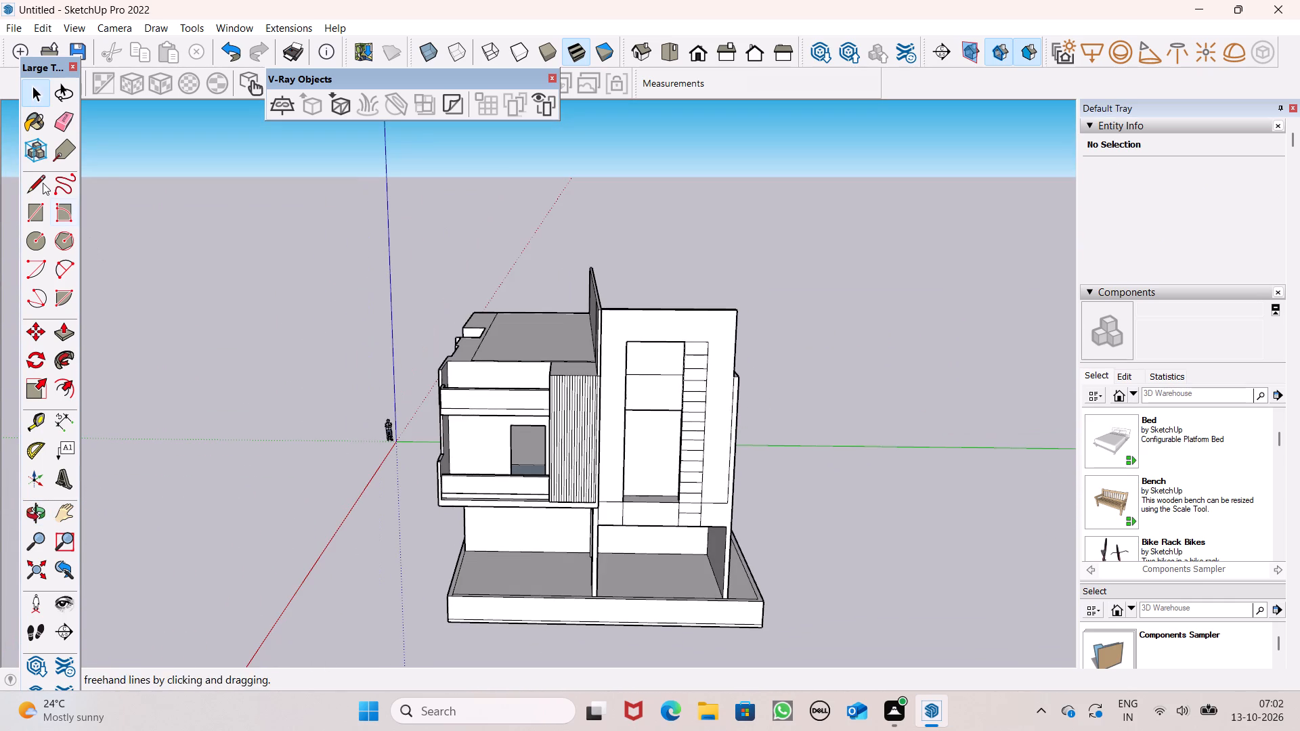
pyautogui.click(43, 183)
pyautogui.scroll(1, 542, 240)
pyautogui.scroll(-1, 554, 250)
pyautogui.scroll(5, 557, 252)
pyautogui.scroll(5, 806, 435)
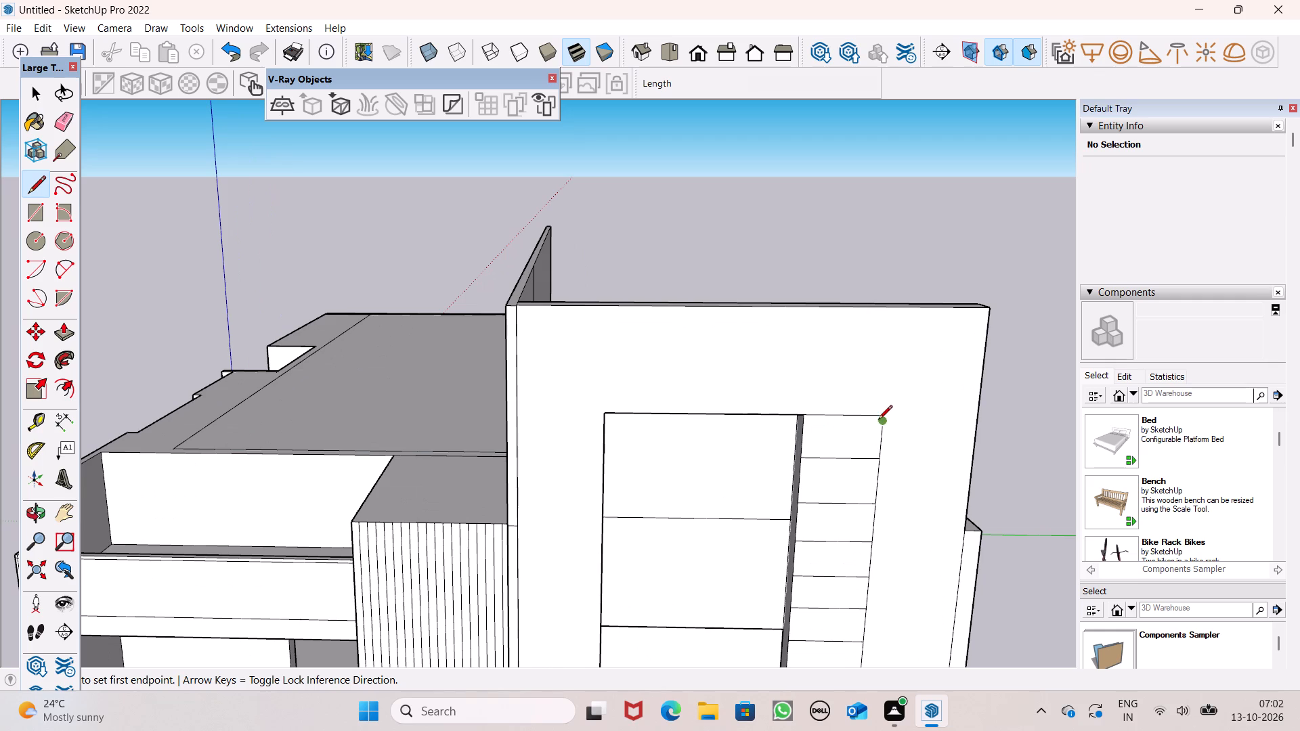
pyautogui.click(882, 413)
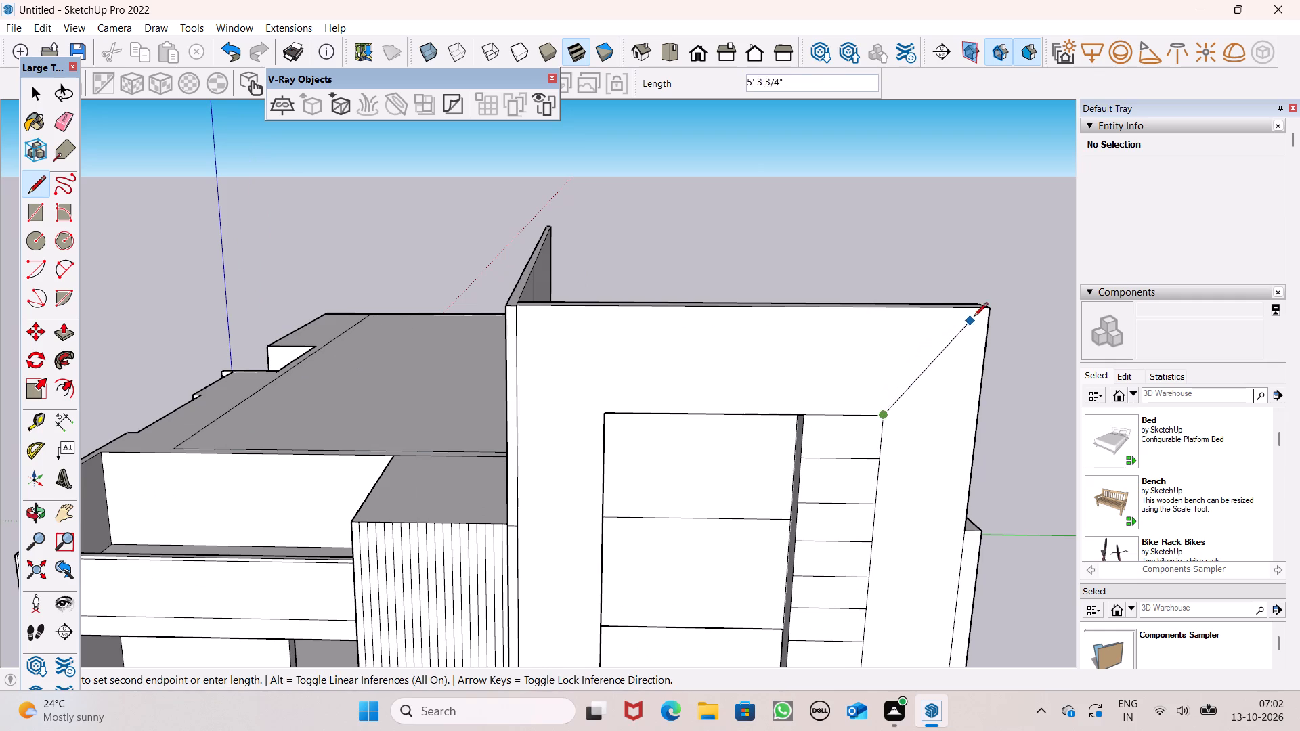
pyautogui.click(987, 309)
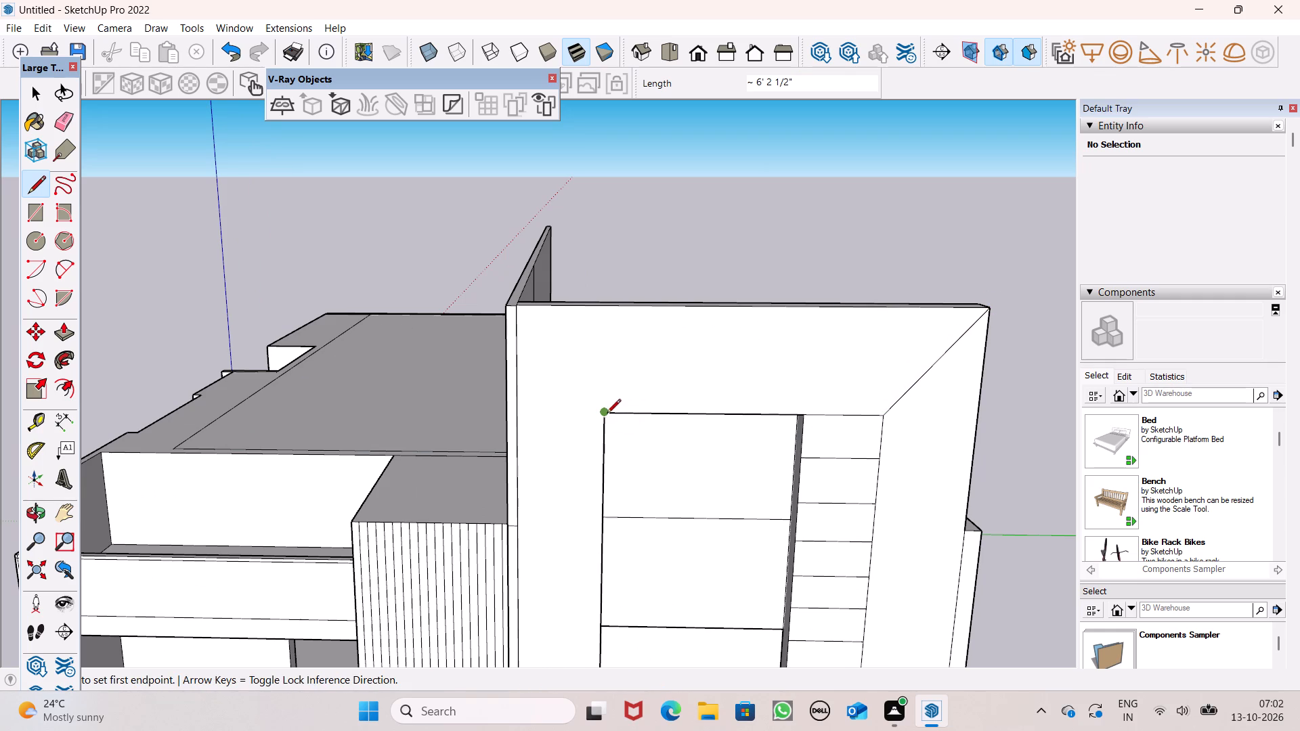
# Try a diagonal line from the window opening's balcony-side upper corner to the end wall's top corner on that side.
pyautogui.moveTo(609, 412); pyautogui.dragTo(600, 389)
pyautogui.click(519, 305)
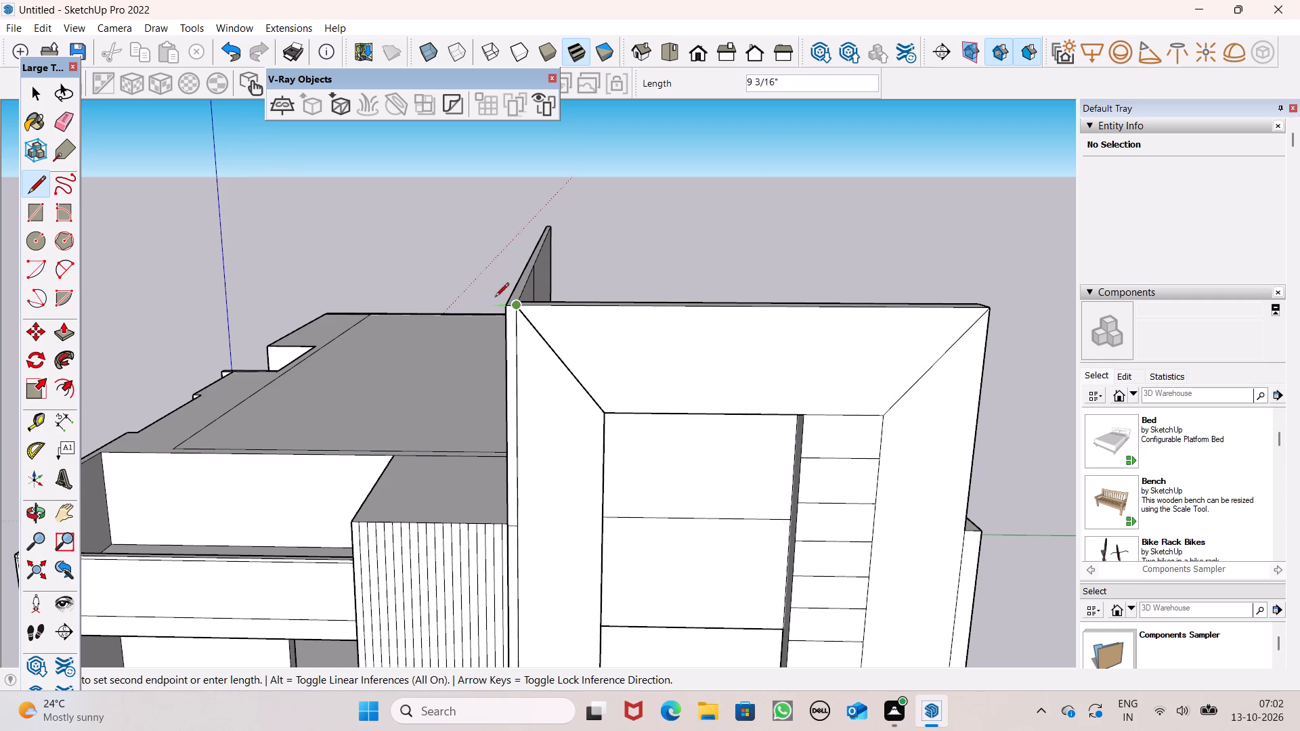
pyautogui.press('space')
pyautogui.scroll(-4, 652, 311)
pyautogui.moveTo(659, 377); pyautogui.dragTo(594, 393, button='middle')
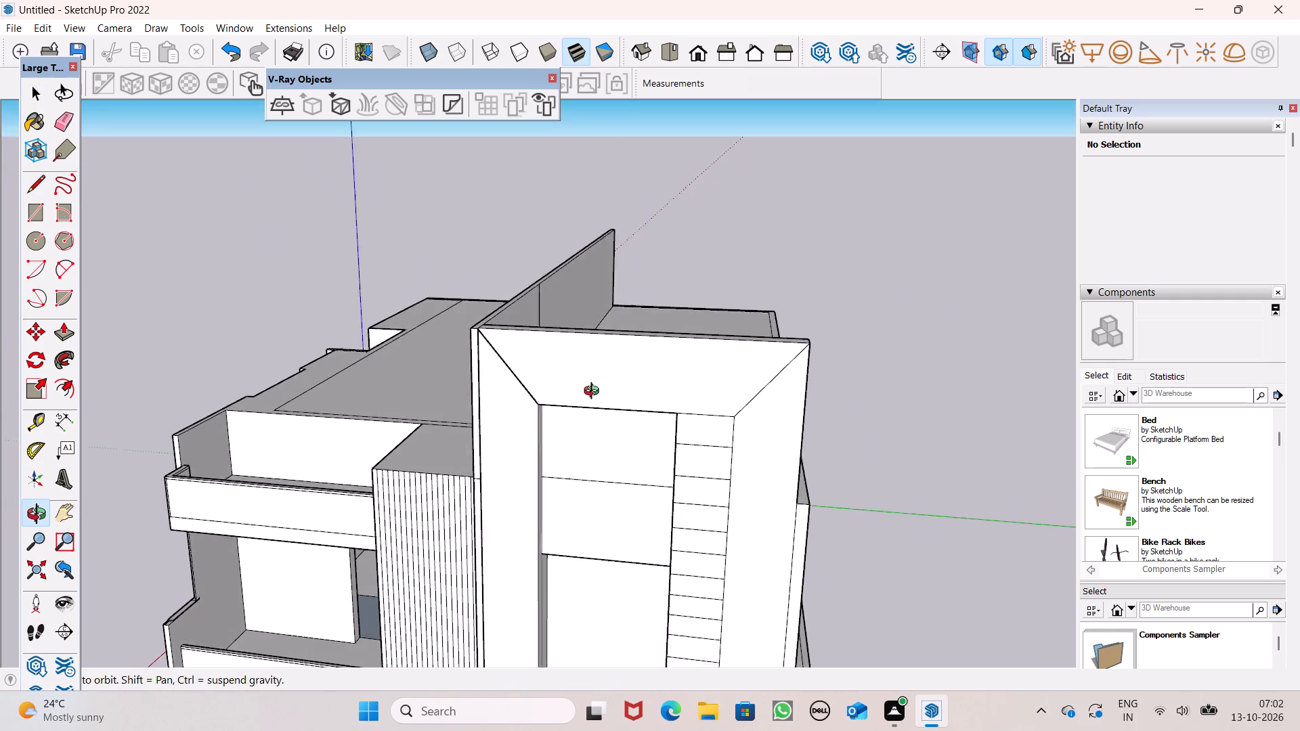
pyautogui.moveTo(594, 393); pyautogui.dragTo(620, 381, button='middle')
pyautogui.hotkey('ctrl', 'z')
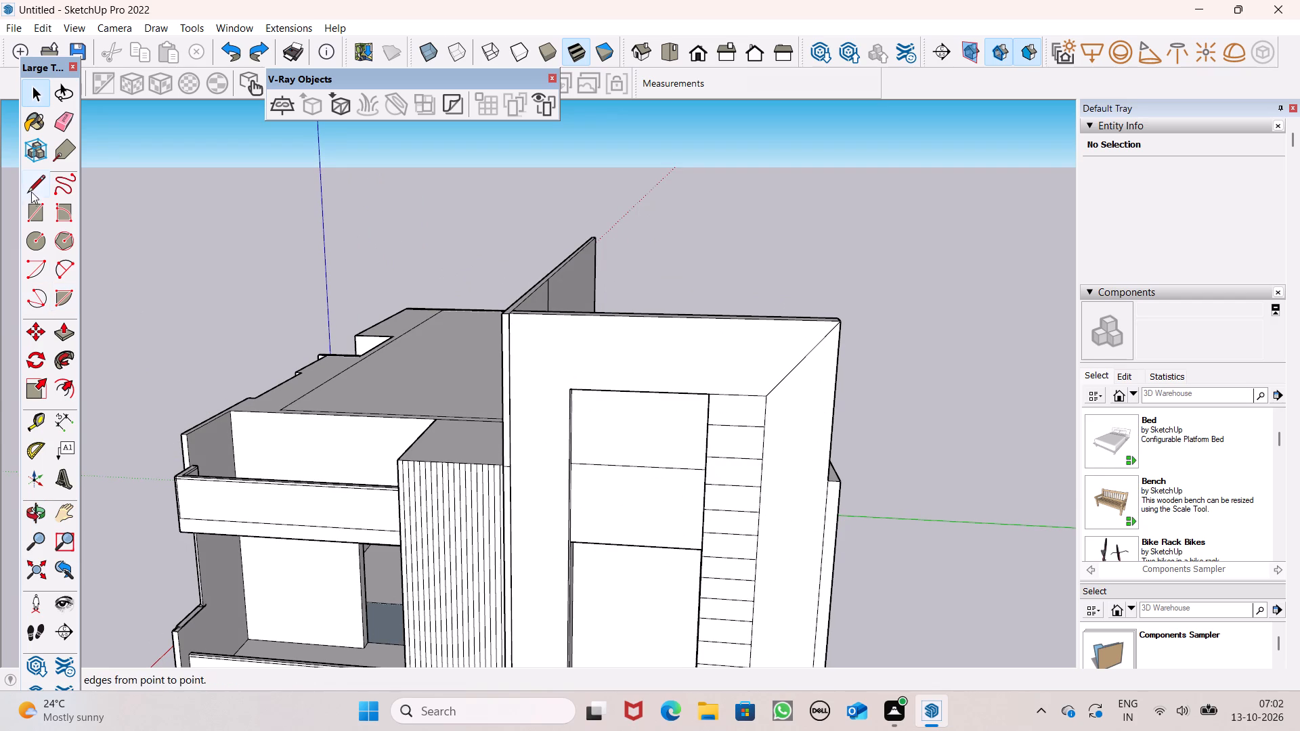
# Draw a diagonal line about 6' 1" long from the end wall's balcony-side top corner to the window opening's nearest upper corner.
pyautogui.click(30, 188)
pyautogui.moveTo(288, 307); pyautogui.dragTo(362, 342, button='middle')
pyautogui.scroll(6, 592, 422)
pyautogui.moveTo(671, 468); pyautogui.dragTo(572, 485, button='middle')
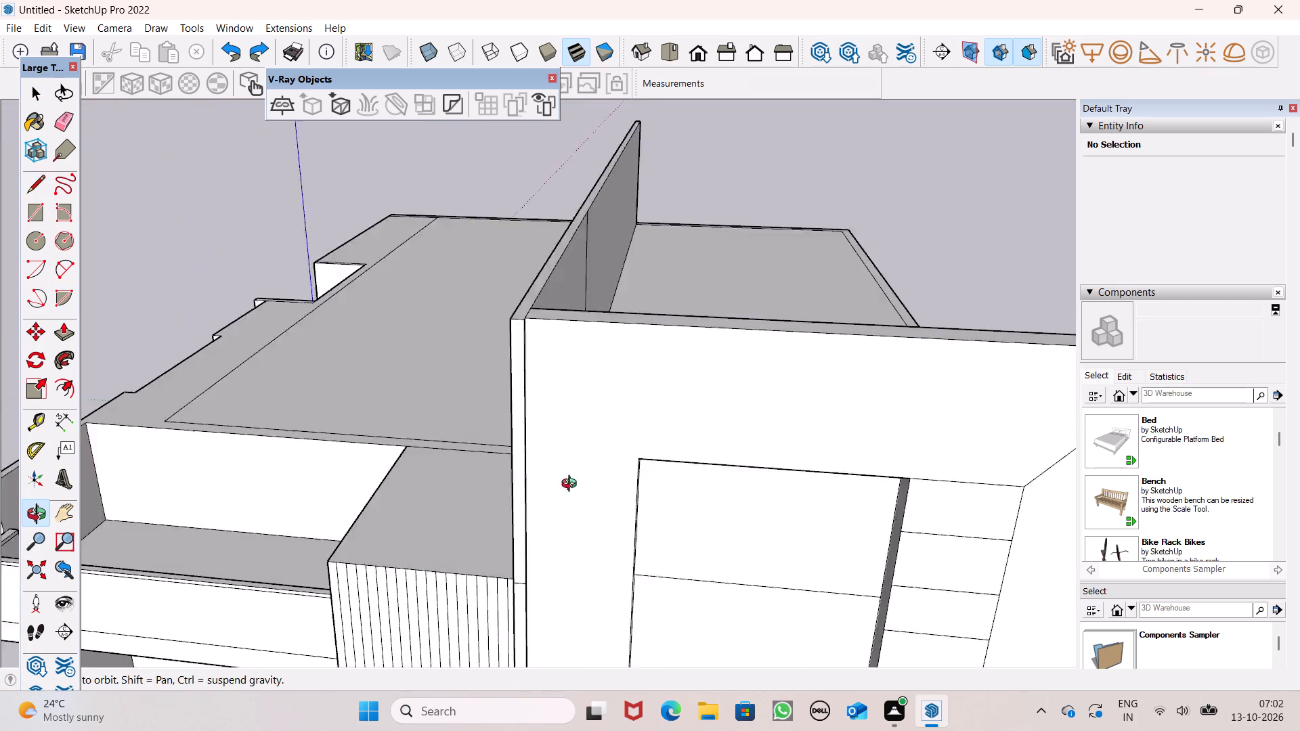
pyautogui.moveTo(572, 485); pyautogui.dragTo(441, 498, button='middle')
pyautogui.scroll(-6, 556, 374)
pyautogui.scroll(-4, 612, 350)
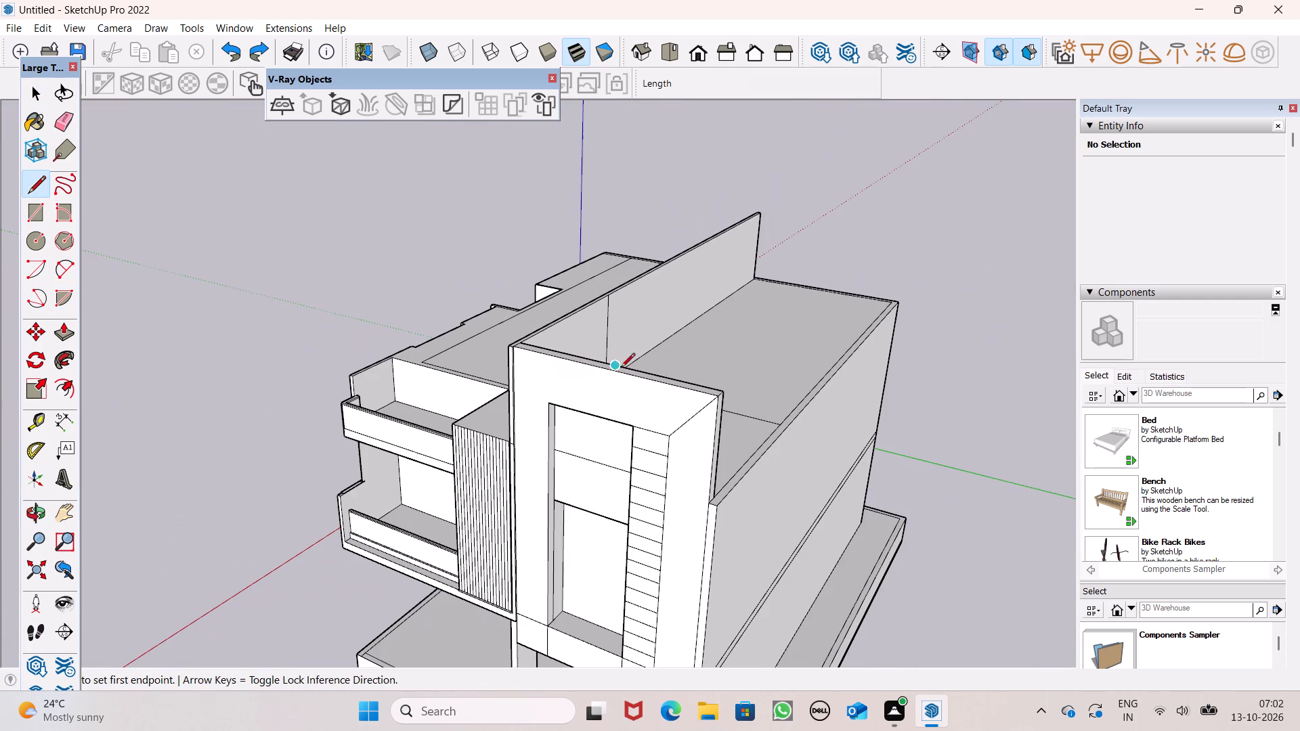
pyautogui.scroll(-3, 638, 380)
pyautogui.moveTo(578, 483); pyautogui.dragTo(683, 483, button='middle')
pyautogui.scroll(8, 647, 604)
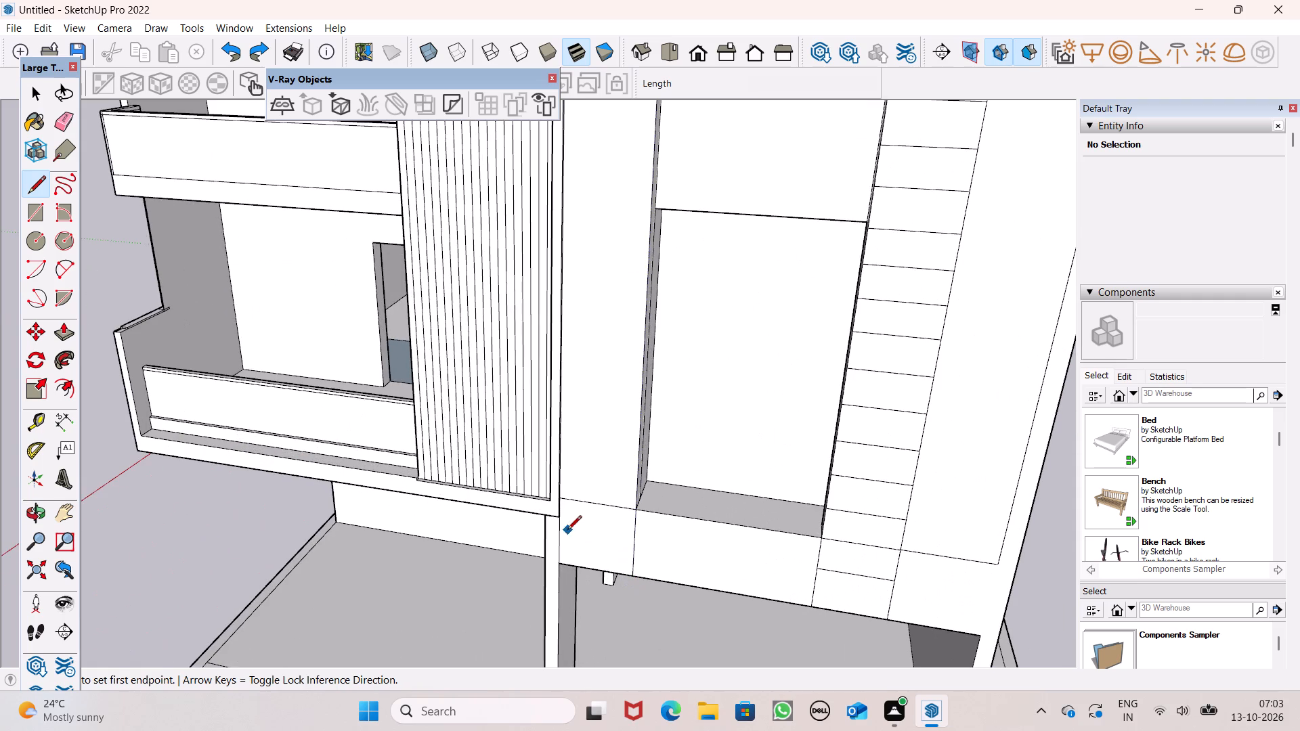
pyautogui.scroll(-4, 606, 513)
pyautogui.moveTo(634, 560); pyautogui.dragTo(668, 697, button='middle')
pyautogui.scroll(3, 609, 411)
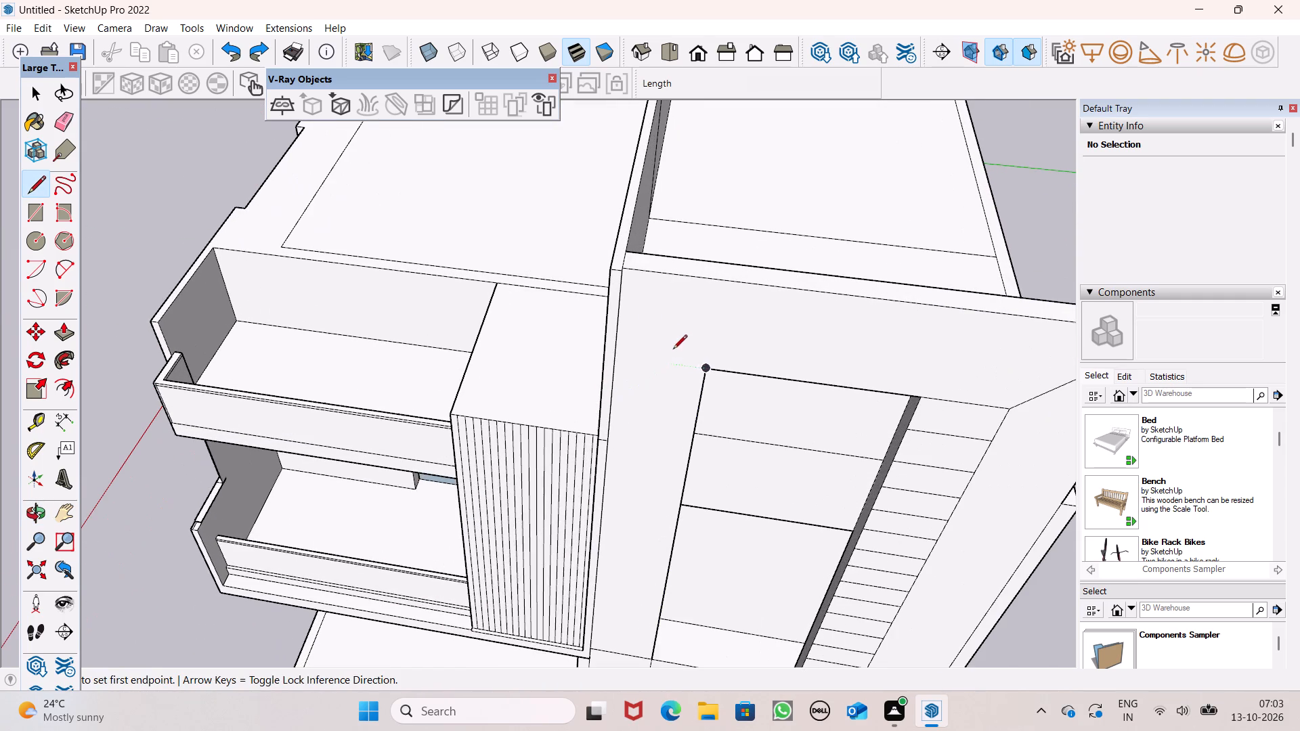
pyautogui.click(628, 271)
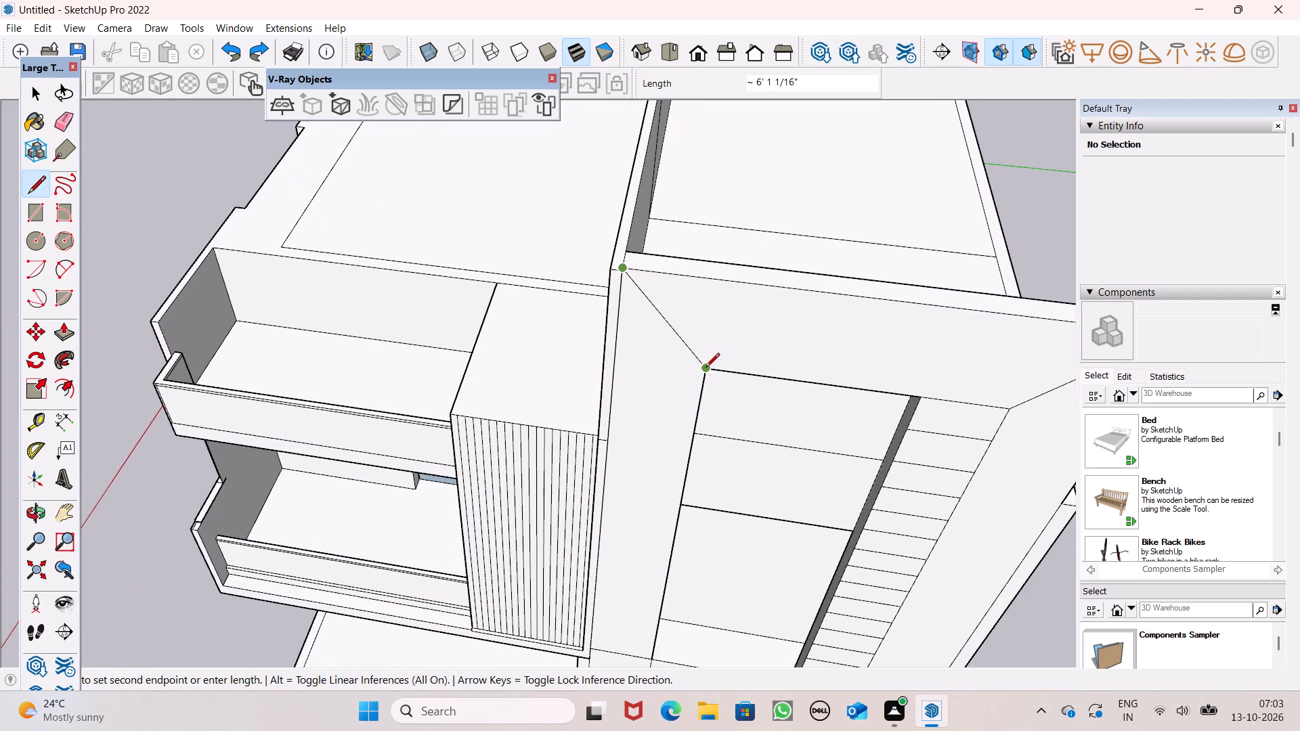
pyautogui.click(706, 368)
pyautogui.press('space')
# Examine the mitred end wall, the balconies and the long facade with the raised roof wall from several sides and above.
pyautogui.scroll(-7, 623, 329)
pyautogui.scroll(2, 670, 409)
pyautogui.moveTo(670, 409); pyautogui.dragTo(674, 294, button='middle')
pyautogui.scroll(-2, 682, 316)
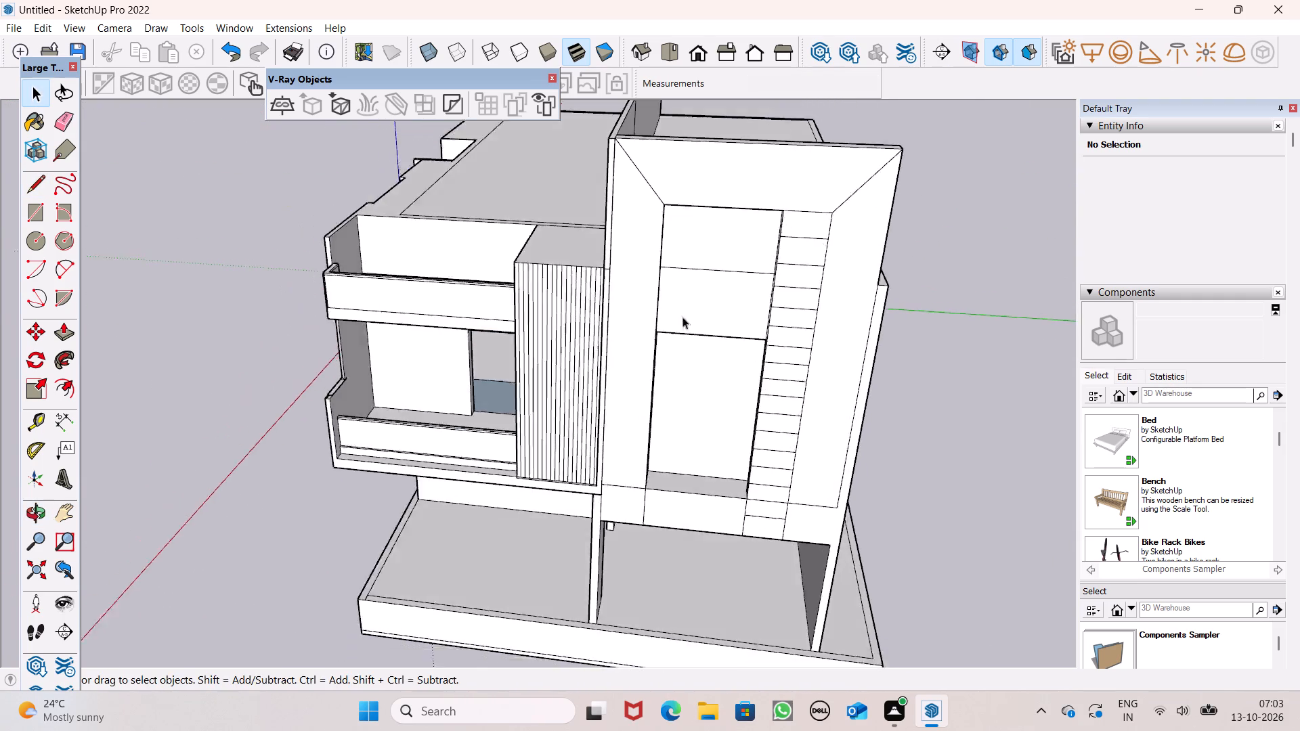
pyautogui.scroll(-4, 682, 317)
pyautogui.moveTo(750, 414); pyautogui.dragTo(764, 343, button='middle')
pyautogui.scroll(-3, 757, 380)
pyautogui.moveTo(764, 445); pyautogui.dragTo(902, 402, button='middle')
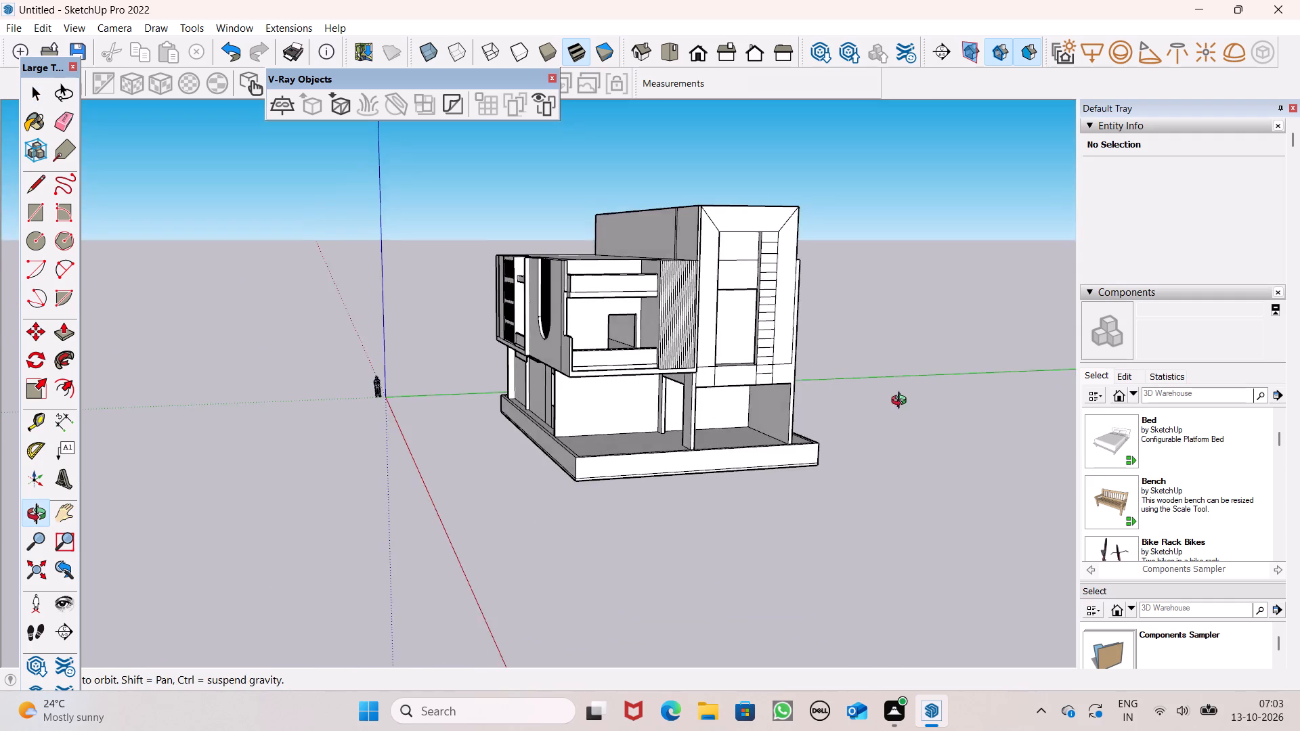
pyautogui.moveTo(902, 402); pyautogui.dragTo(1037, 447, button='middle')
pyautogui.scroll(-1, 820, 387)
pyautogui.moveTo(806, 398); pyautogui.dragTo(806, 401, button='middle')
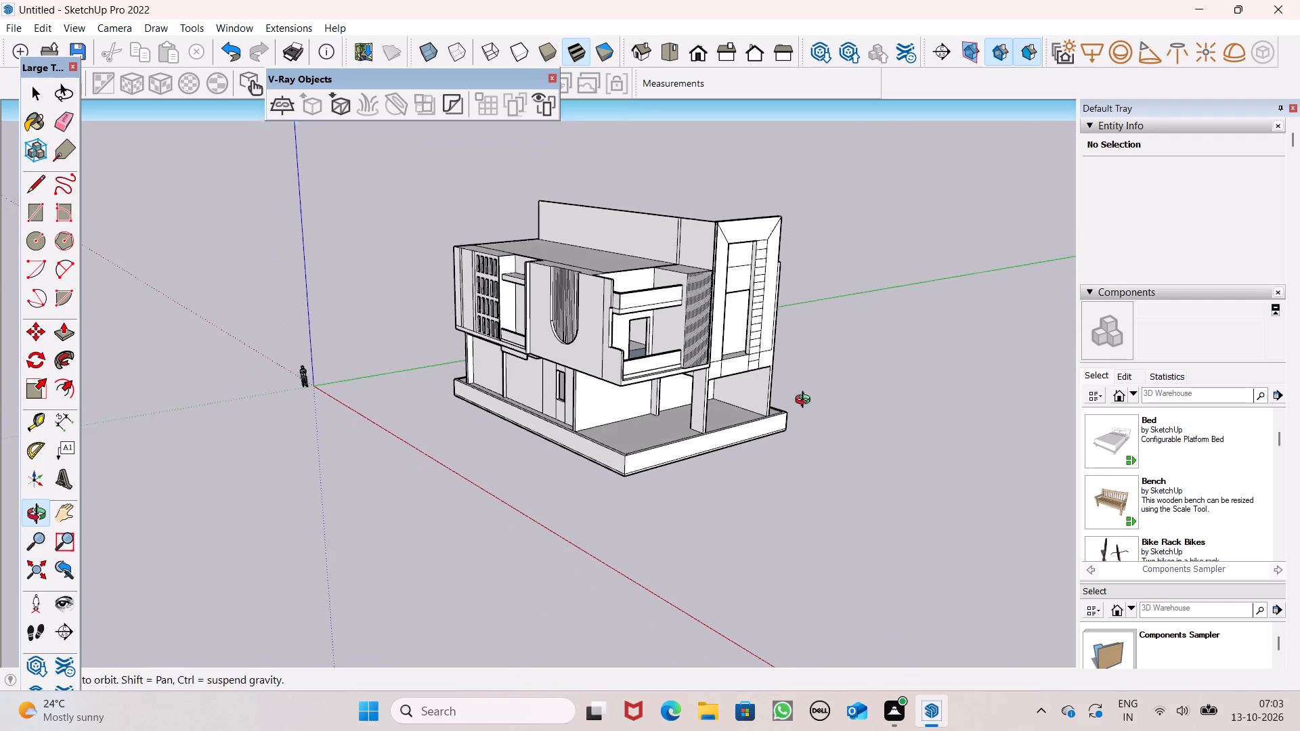
pyautogui.moveTo(806, 401); pyautogui.dragTo(935, 389, button='middle')
pyautogui.scroll(2, 551, 226)
pyautogui.scroll(-1, 555, 247)
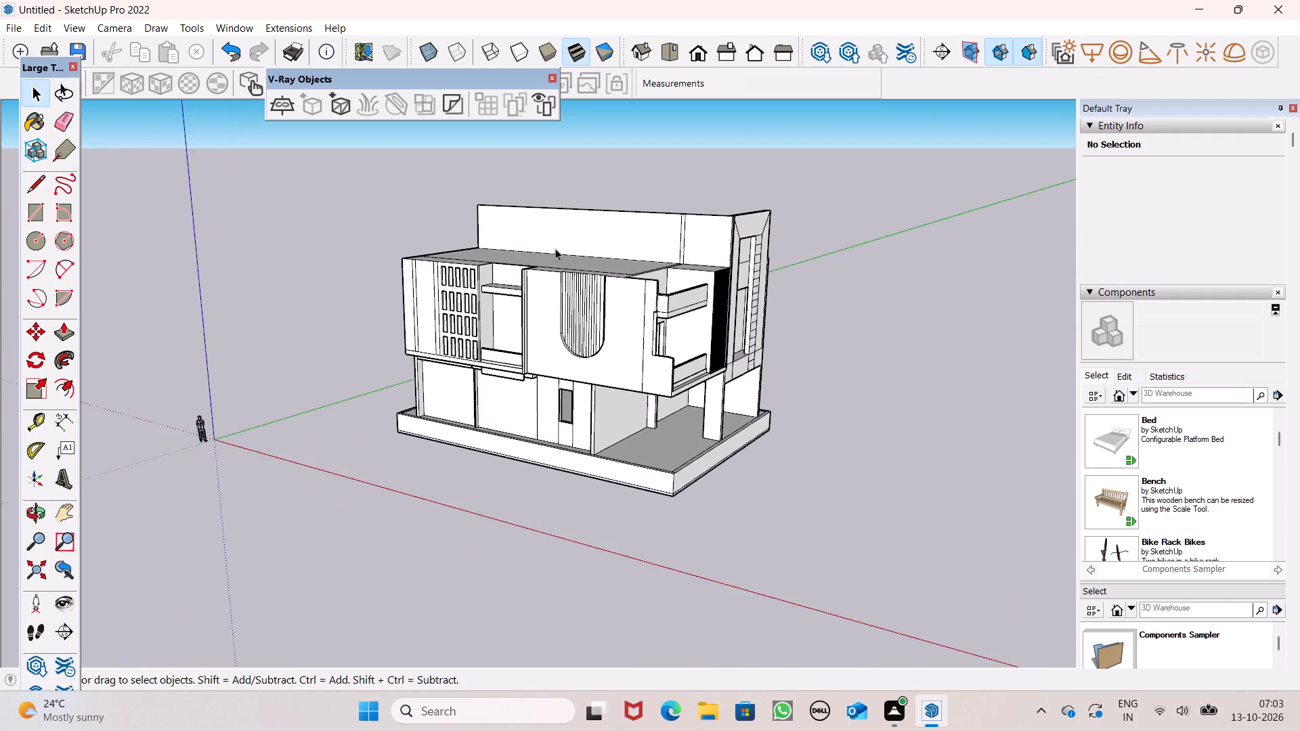
pyautogui.scroll(-1, 555, 248)
pyautogui.moveTo(630, 283); pyautogui.dragTo(653, 275, button='middle')
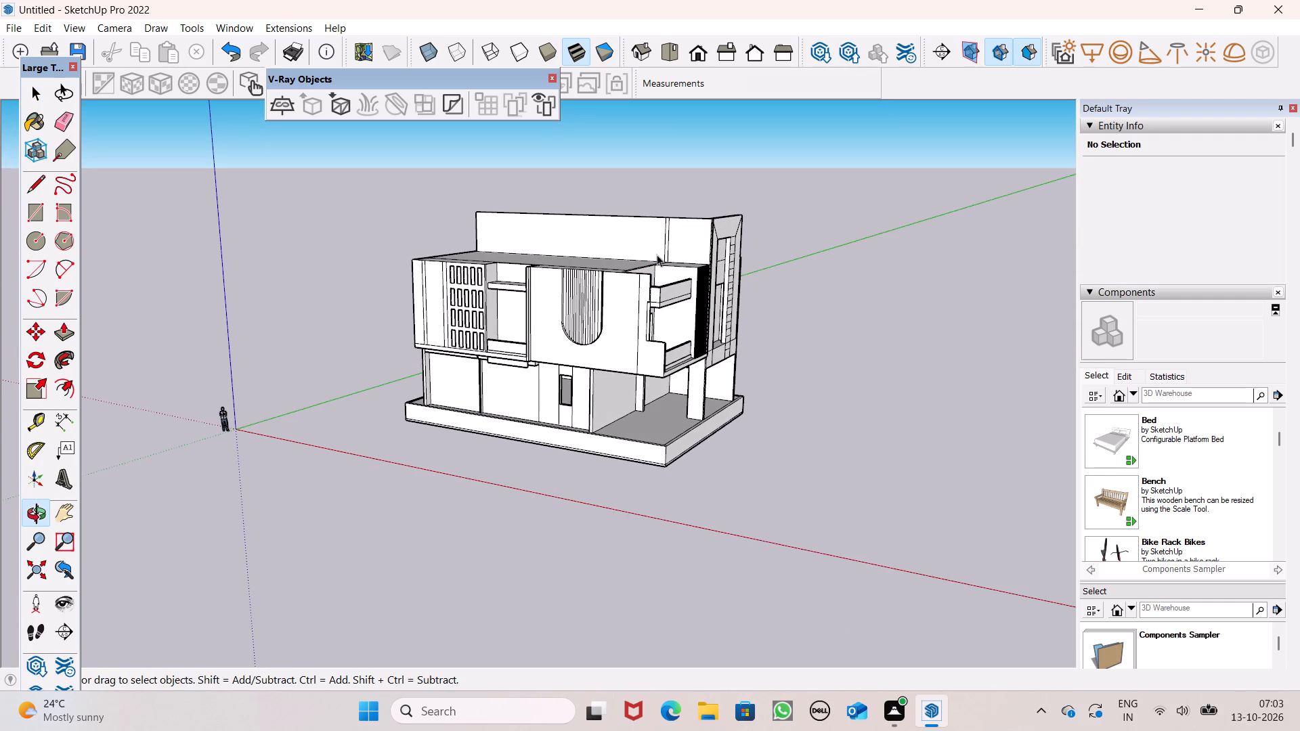
pyautogui.scroll(1, 739, 261)
pyautogui.moveTo(739, 261); pyautogui.dragTo(578, 242, button='middle')
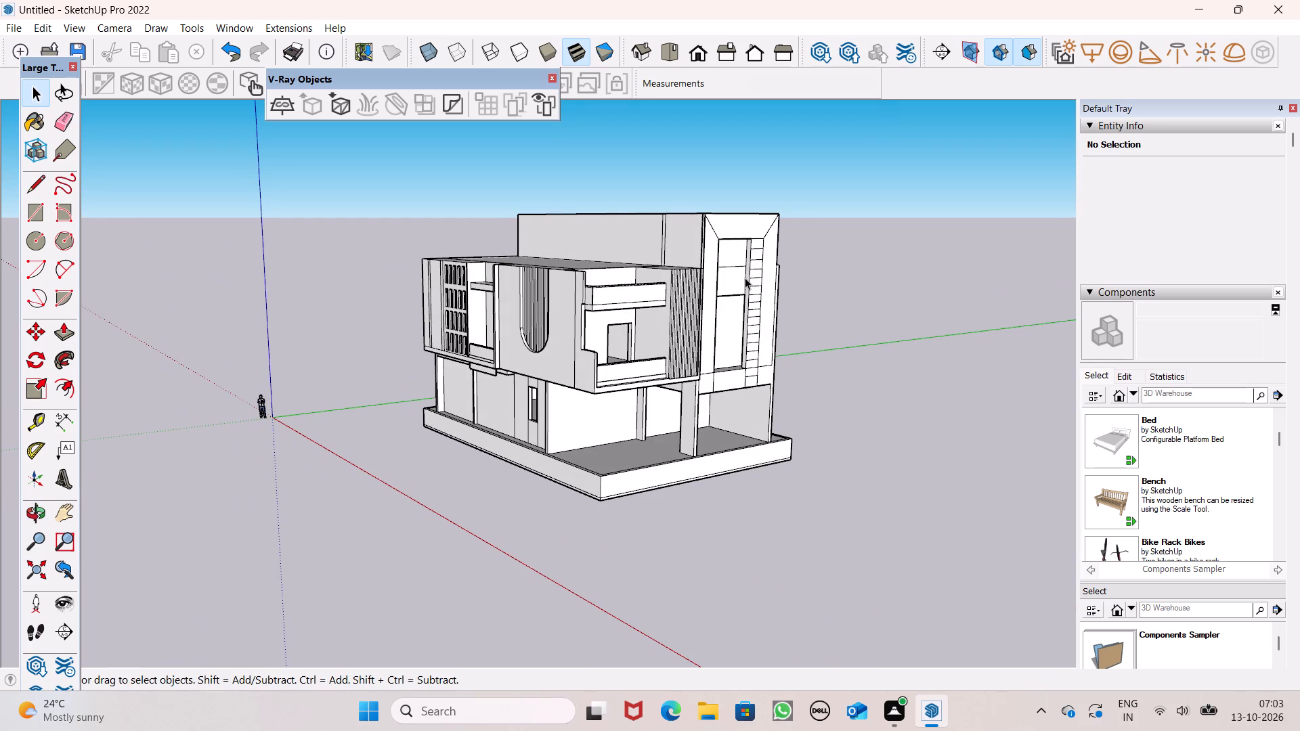
pyautogui.moveTo(739, 278); pyautogui.dragTo(651, 269, button='middle')
pyautogui.scroll(1, 649, 242)
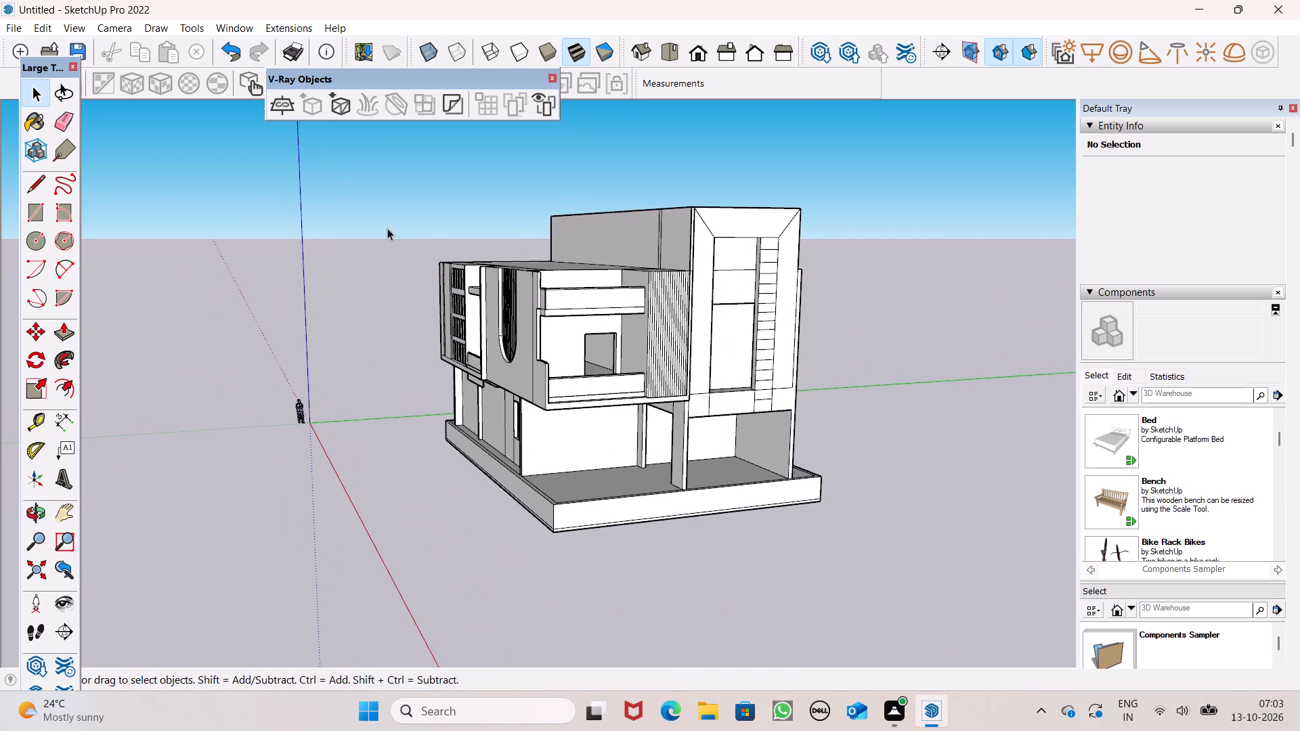
pyautogui.moveTo(430, 305); pyautogui.dragTo(638, 341, button='middle')
pyautogui.scroll(1, 429, 315)
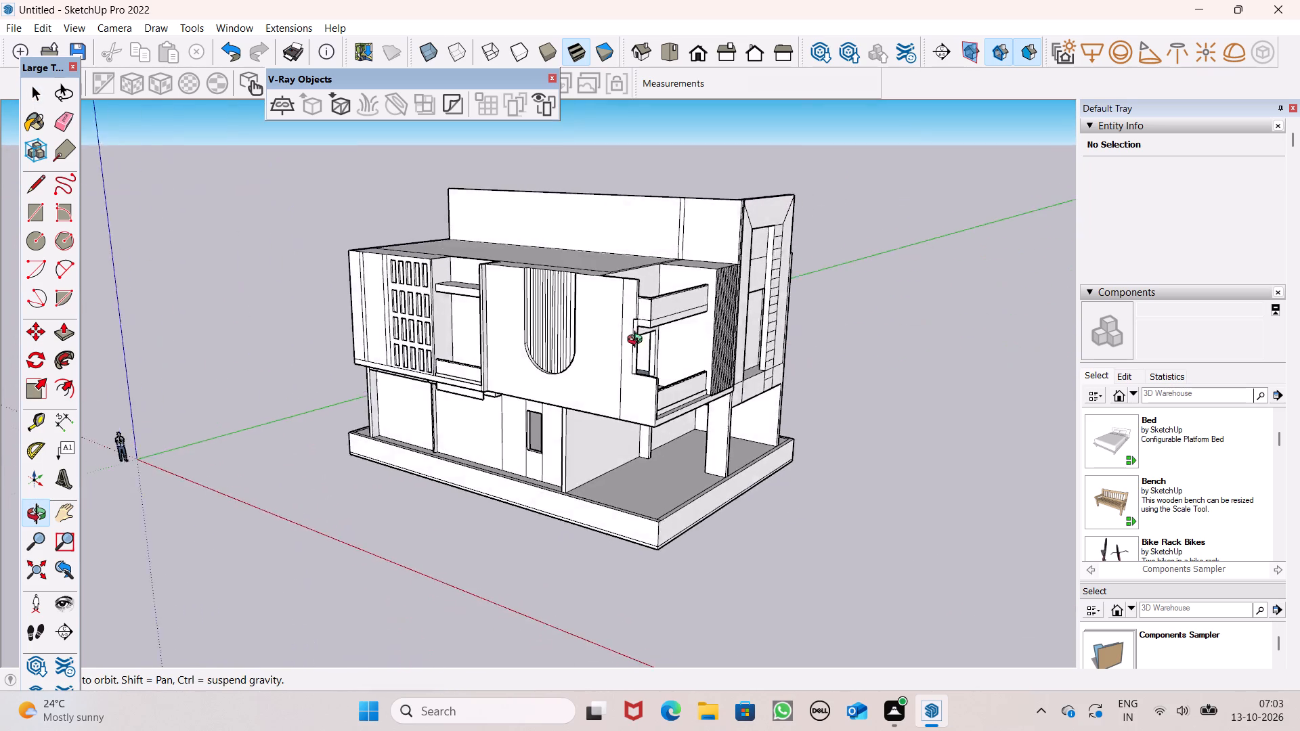
pyautogui.moveTo(638, 341); pyautogui.dragTo(843, 443, button='middle')
pyautogui.moveTo(689, 308); pyautogui.dragTo(745, 386, button='middle')
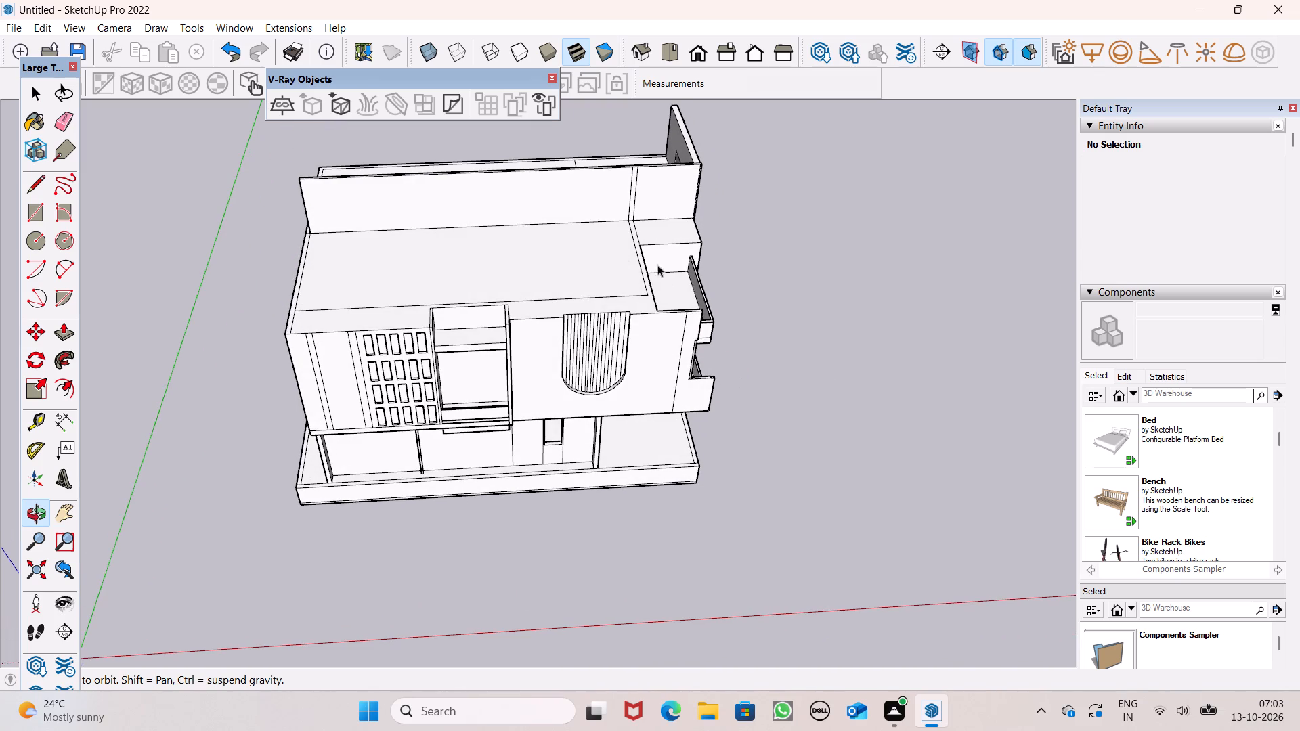
pyautogui.scroll(1, 450, 181)
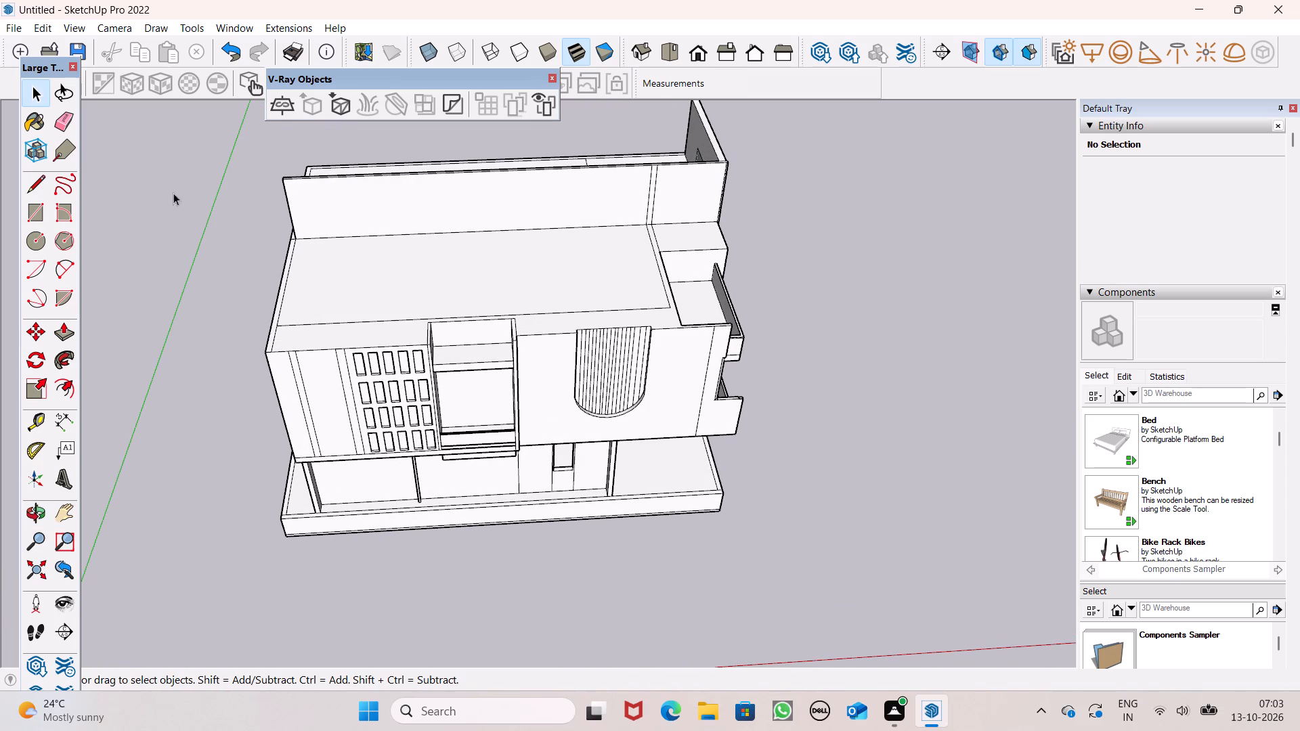
# Erase the two closely spaced vertical lines near the balcony end of the raised long wall above the roof.
pyautogui.click(37, 185)
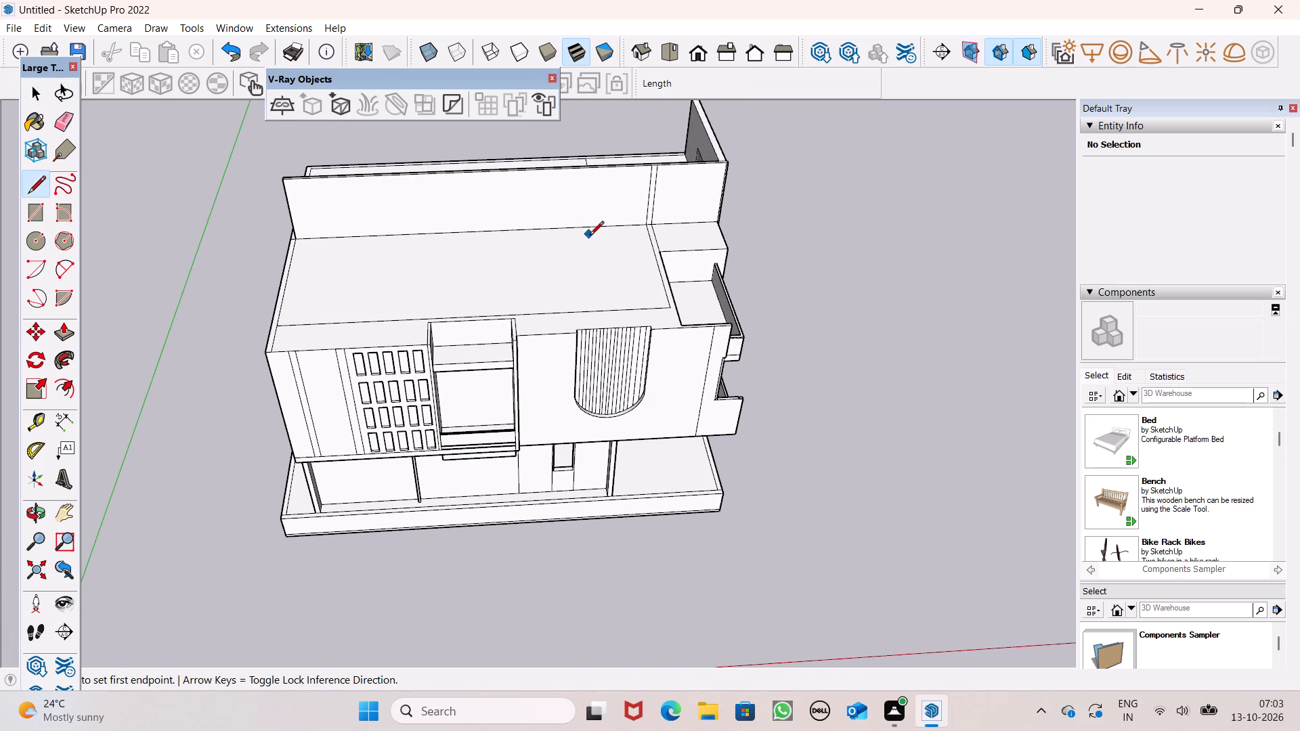
pyautogui.scroll(6, 700, 242)
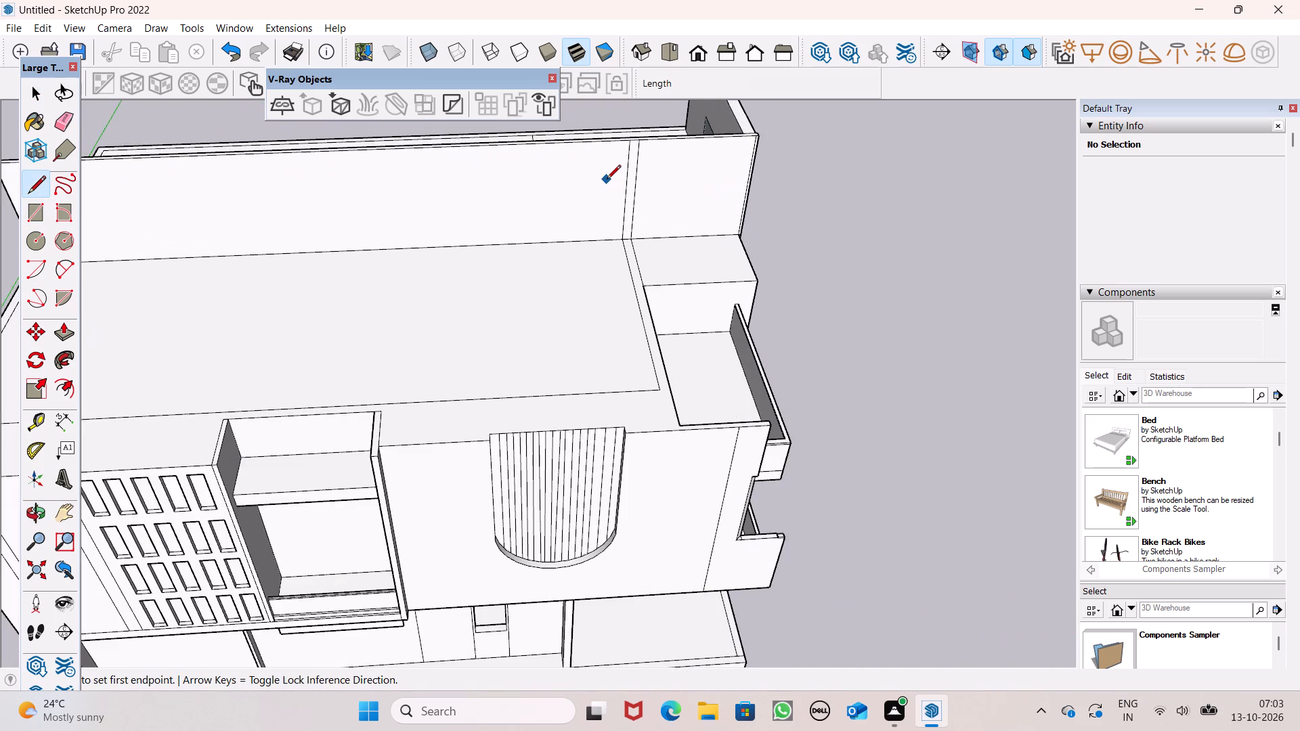
pyautogui.scroll(-2, 639, 165)
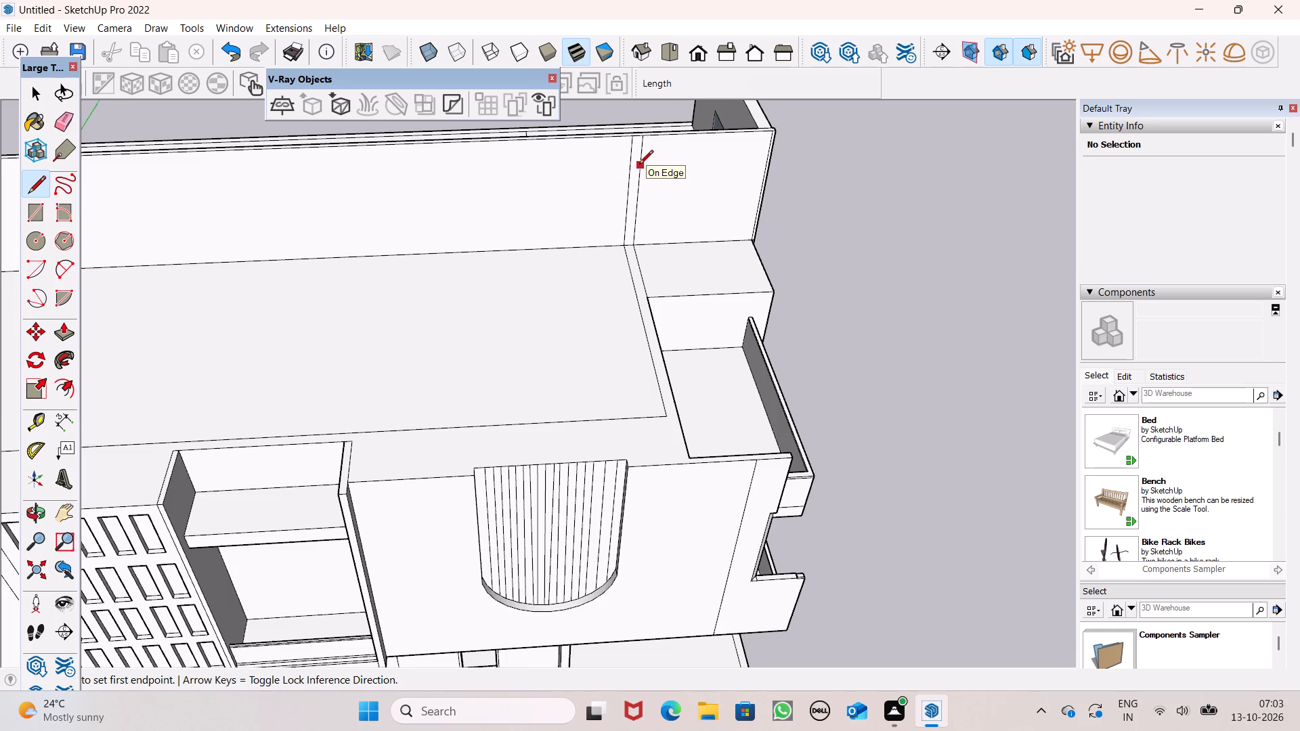
pyautogui.scroll(-4, 639, 165)
pyautogui.moveTo(693, 224); pyautogui.dragTo(634, 236, button='middle')
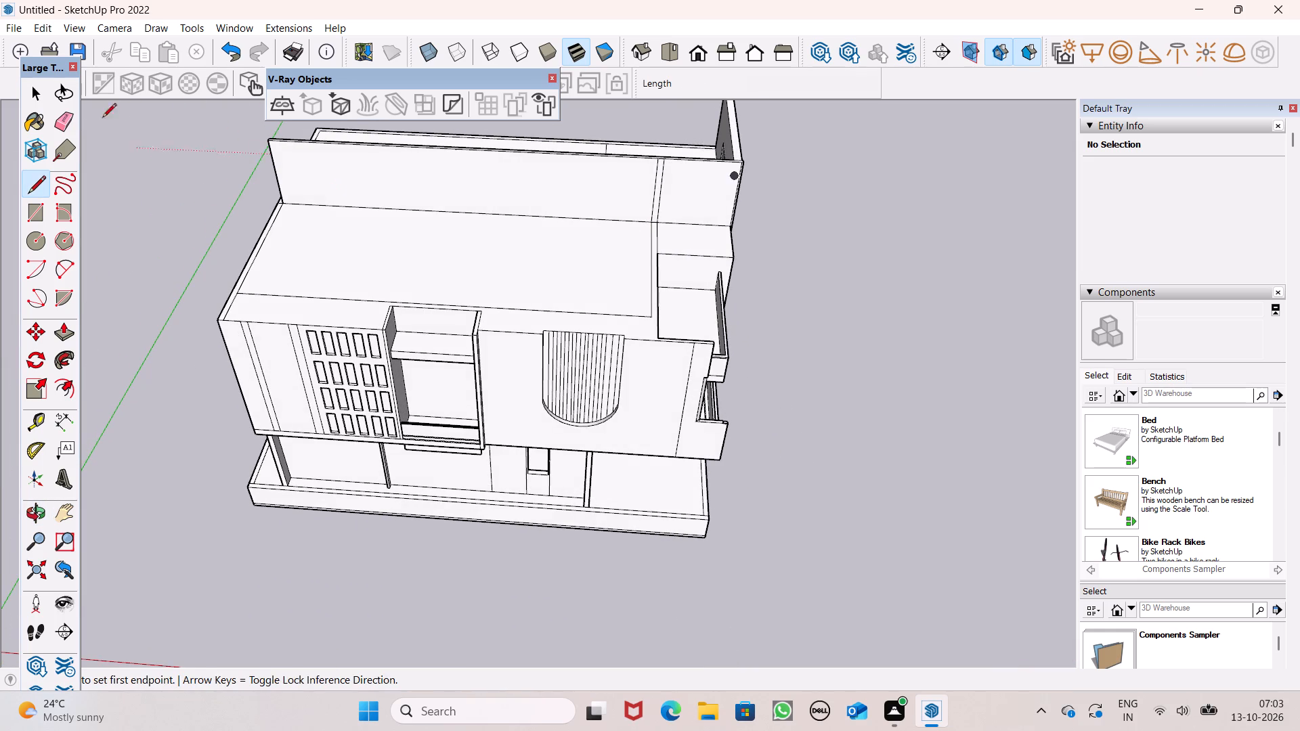
pyautogui.click(63, 123)
pyautogui.scroll(5, 579, 200)
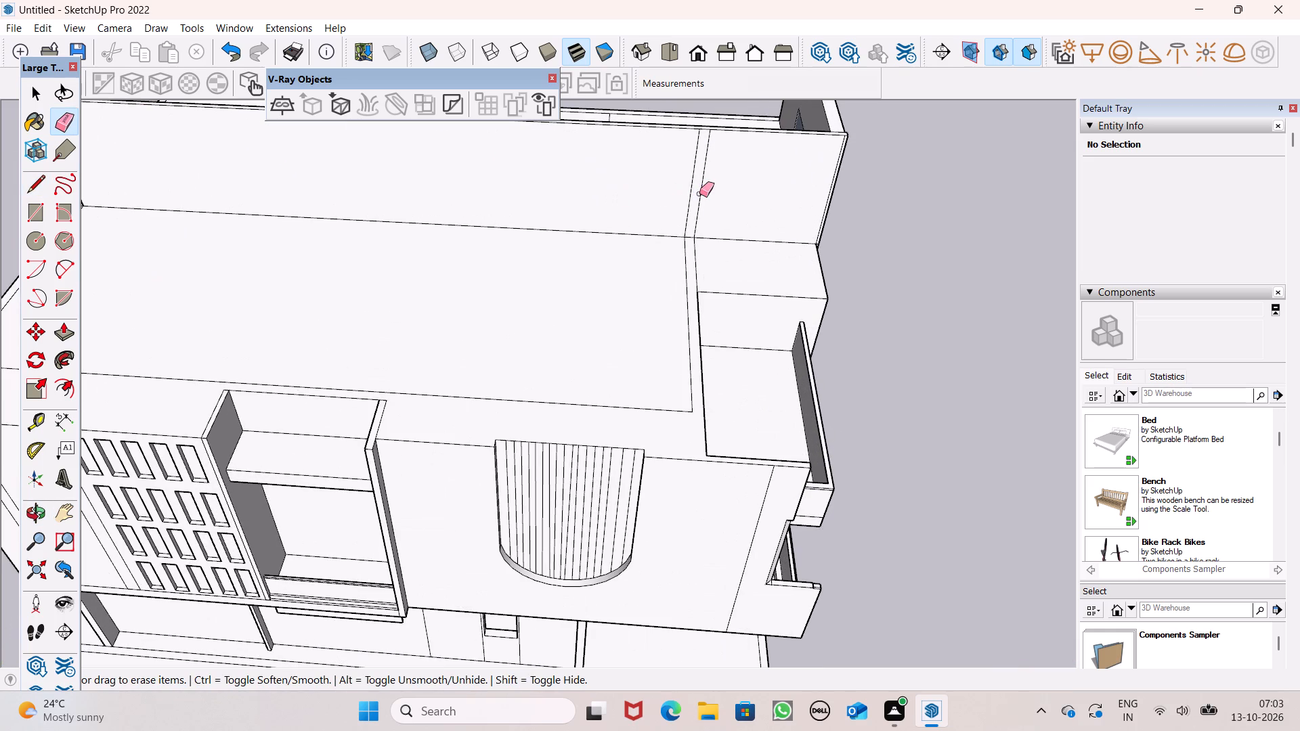
pyautogui.click(699, 194)
pyautogui.moveTo(696, 197); pyautogui.dragTo(689, 197)
pyautogui.scroll(-7, 558, 160)
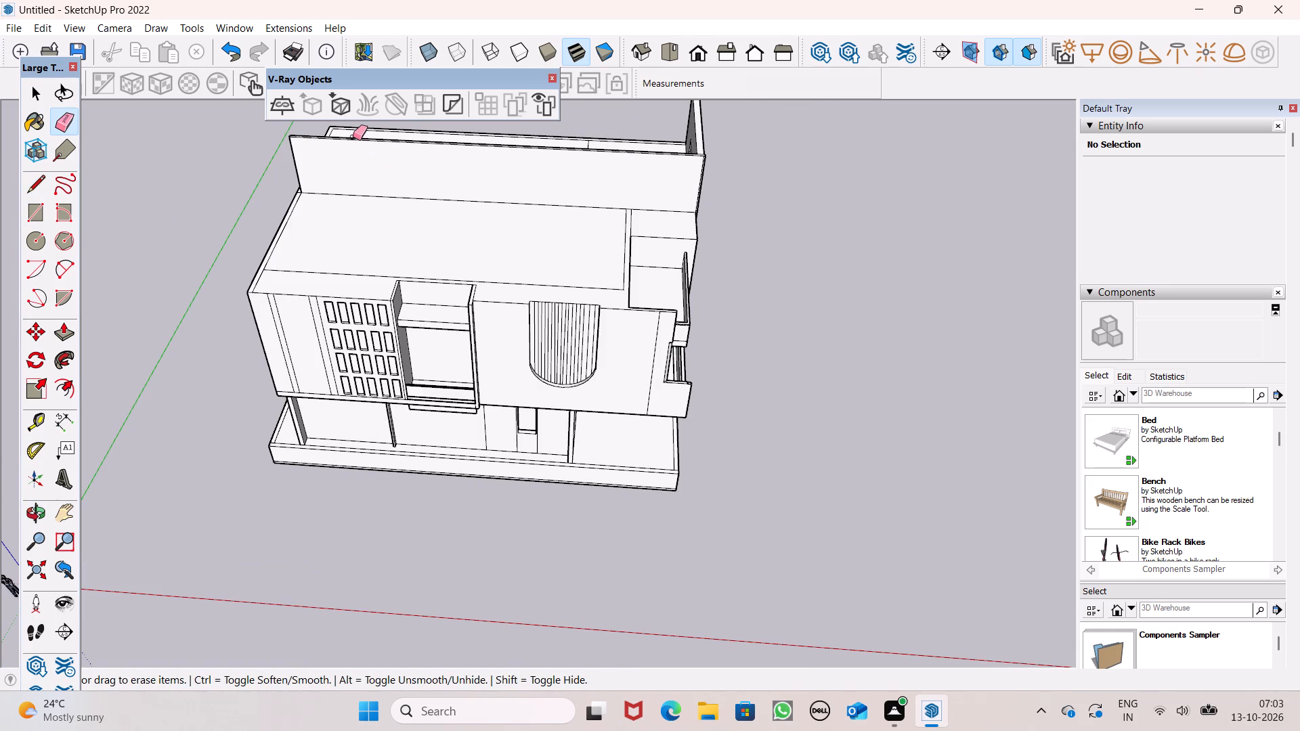
# Draw a three-sided border on the raised roof wall, about 6' 10" high and 56' 5" long, starting and ending at the roof line.
pyautogui.click(40, 188)
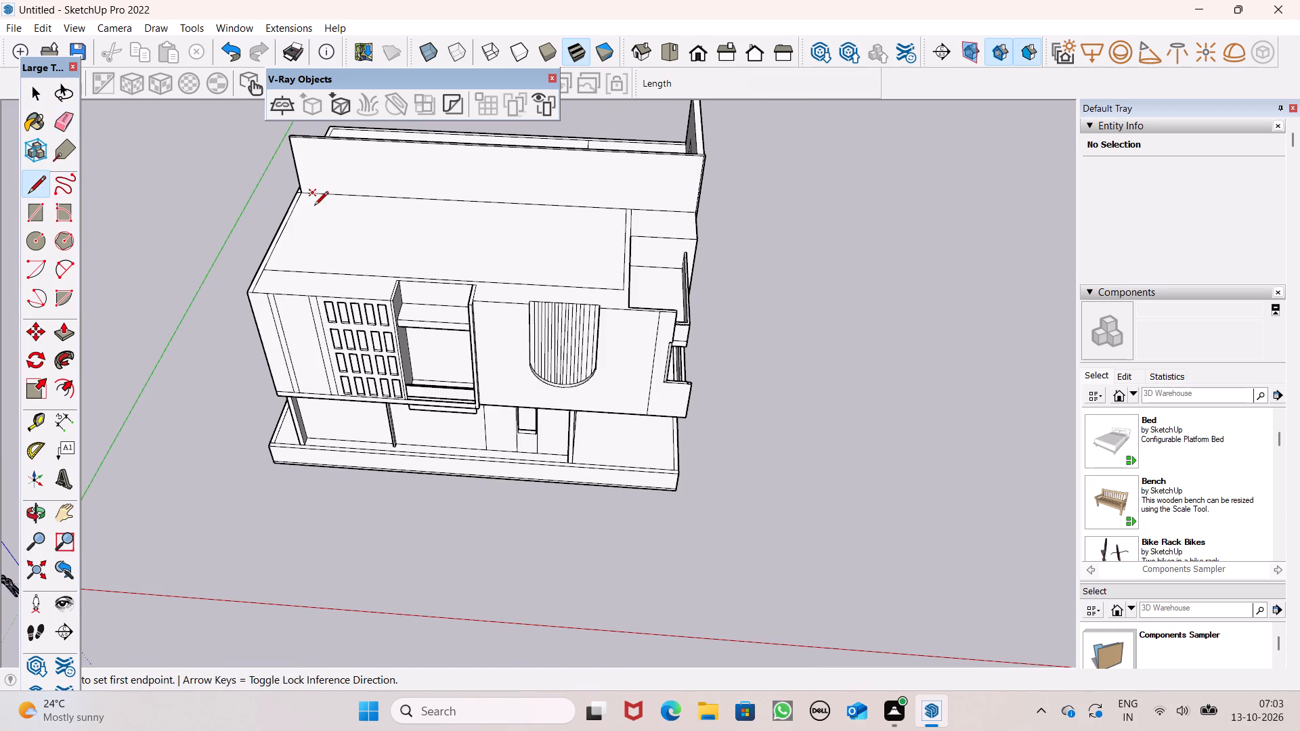
pyautogui.moveTo(314, 208); pyautogui.dragTo(339, 254, button='middle')
pyautogui.scroll(6, 284, 181)
pyautogui.scroll(-6, 315, 257)
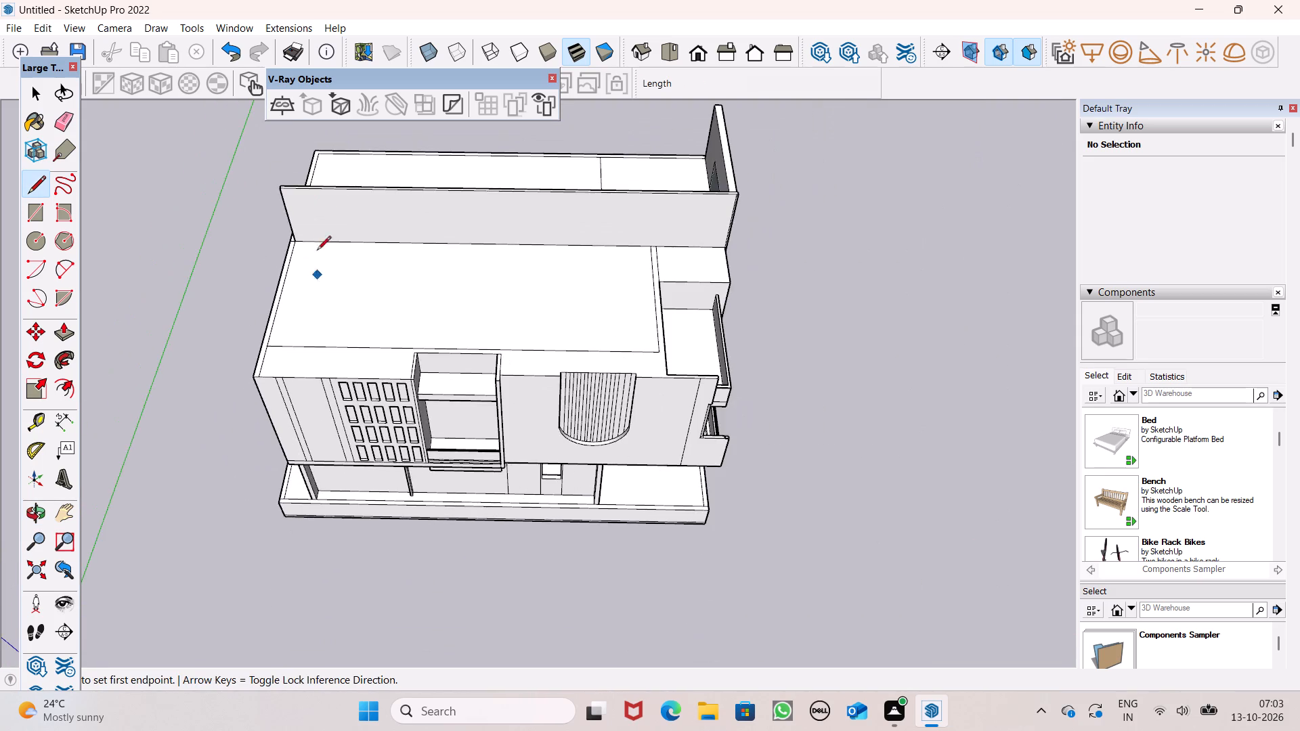
pyautogui.scroll(6, 290, 136)
pyautogui.scroll(1, 404, 312)
pyautogui.moveTo(402, 312); pyautogui.dragTo(402, 199, button='middle')
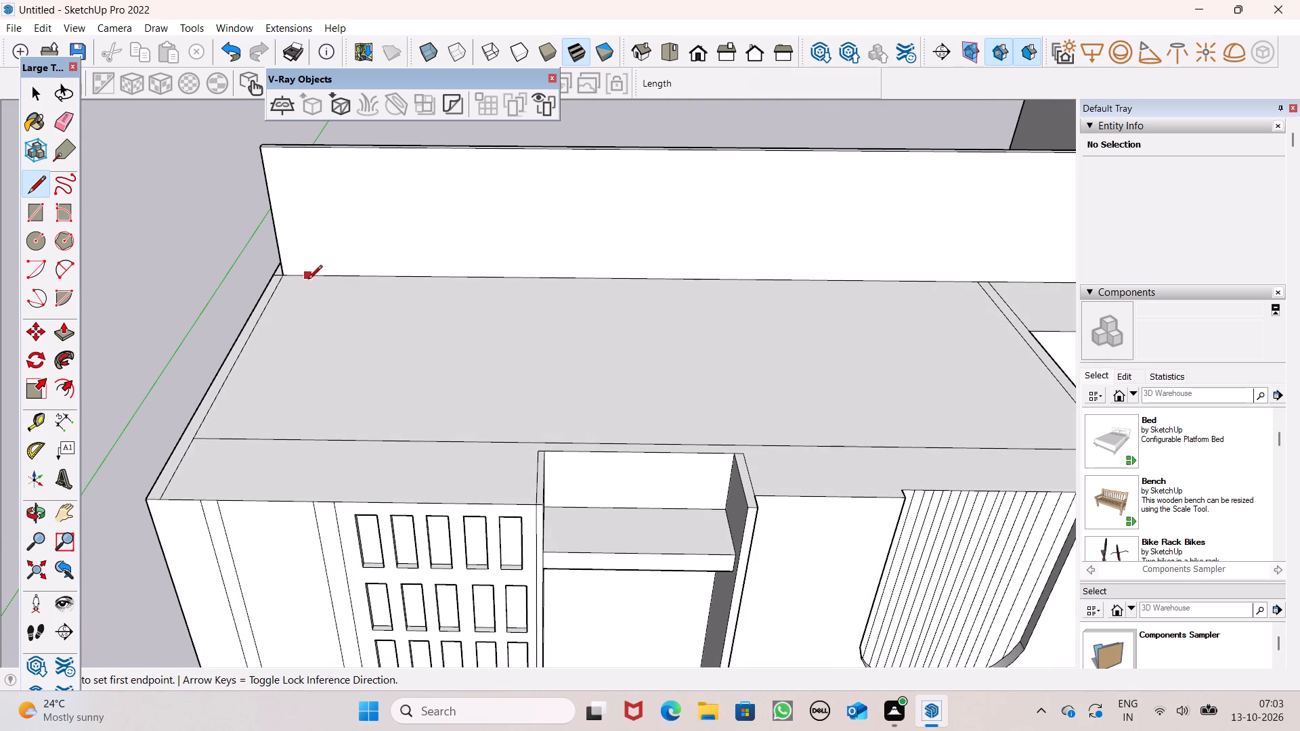
pyautogui.click(319, 275)
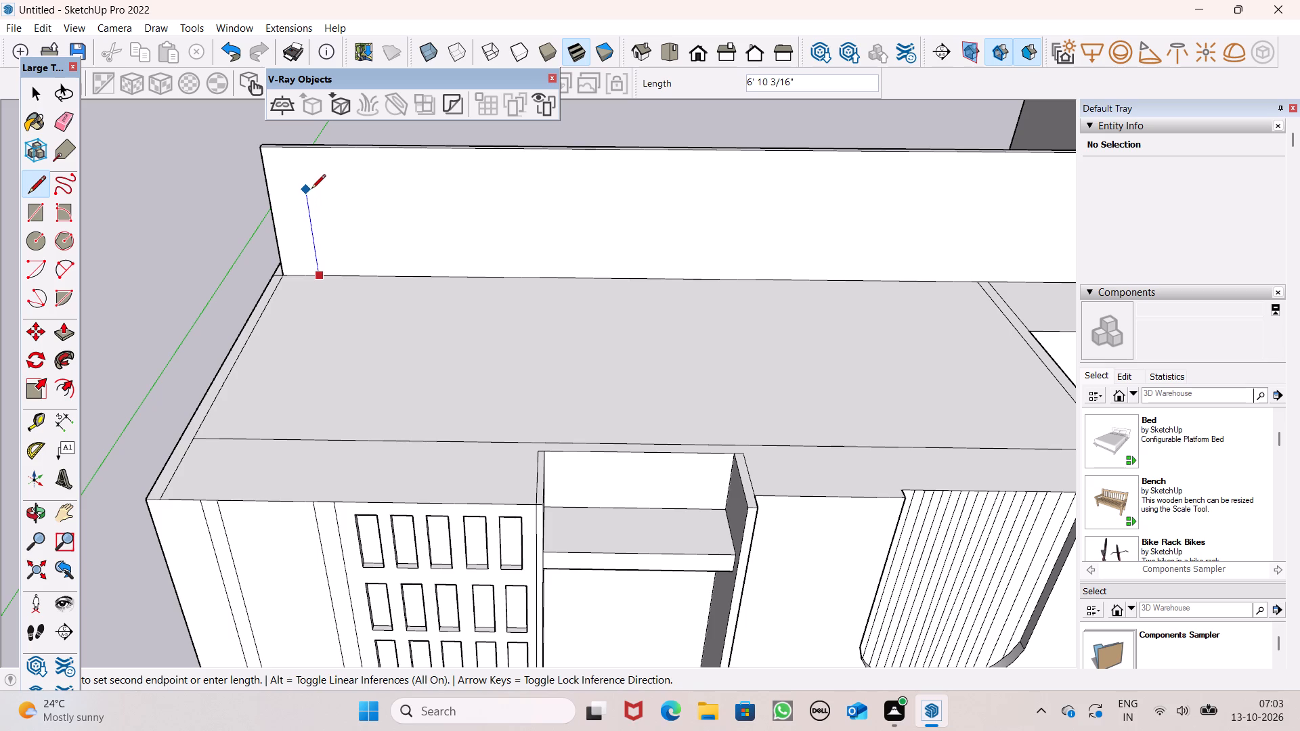
pyautogui.click(311, 190)
pyautogui.scroll(-7, 431, 194)
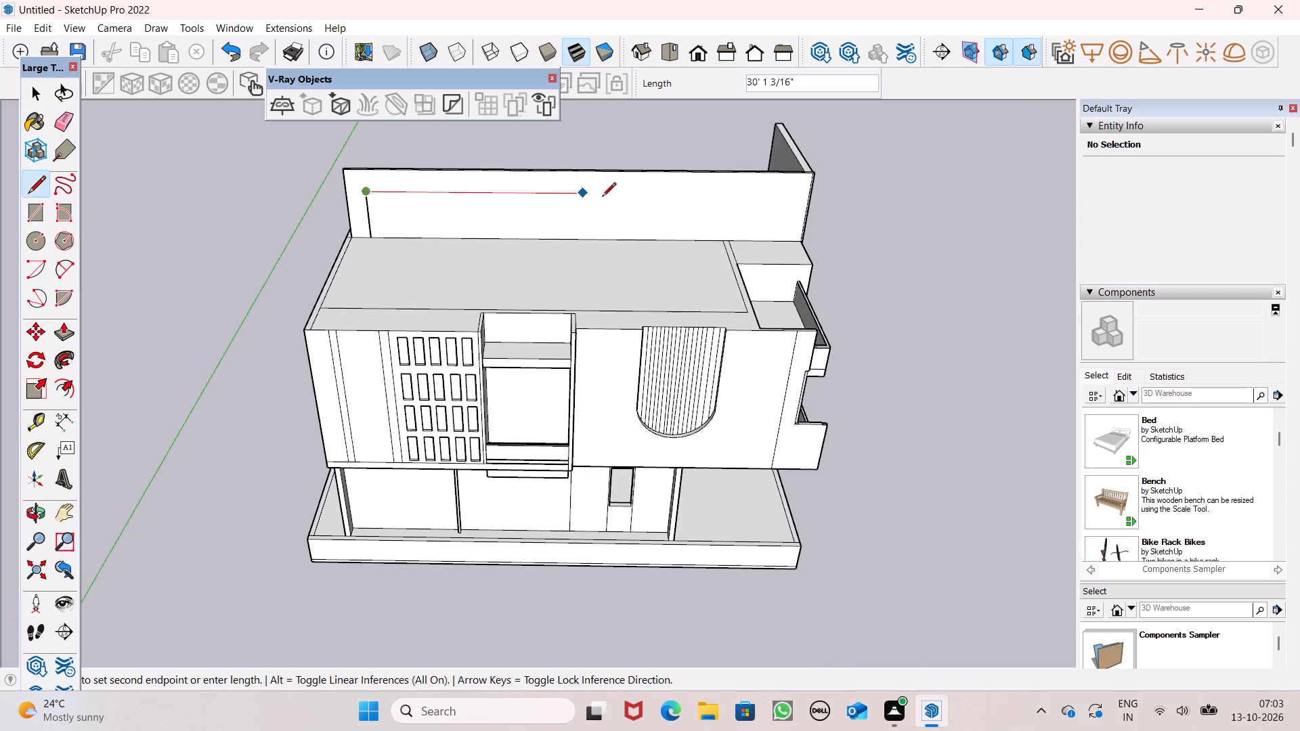
pyautogui.scroll(5, 778, 204)
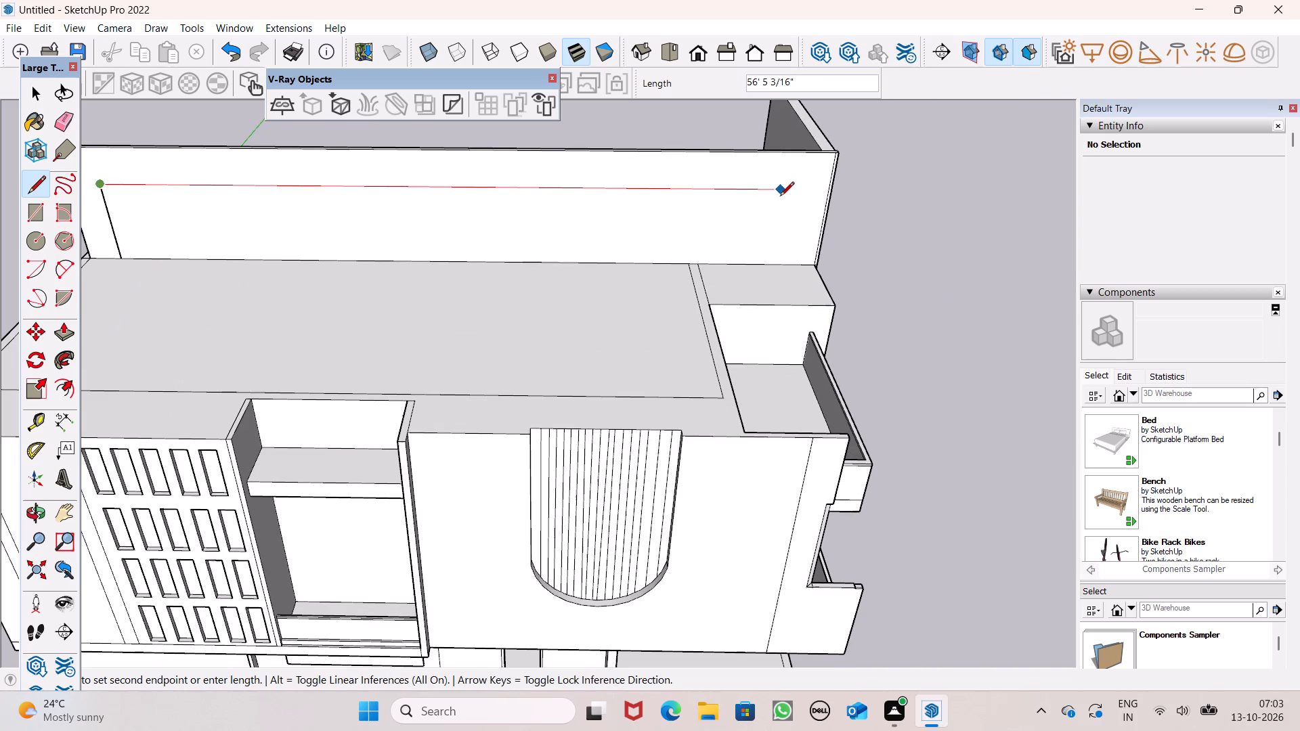
pyautogui.click(779, 196)
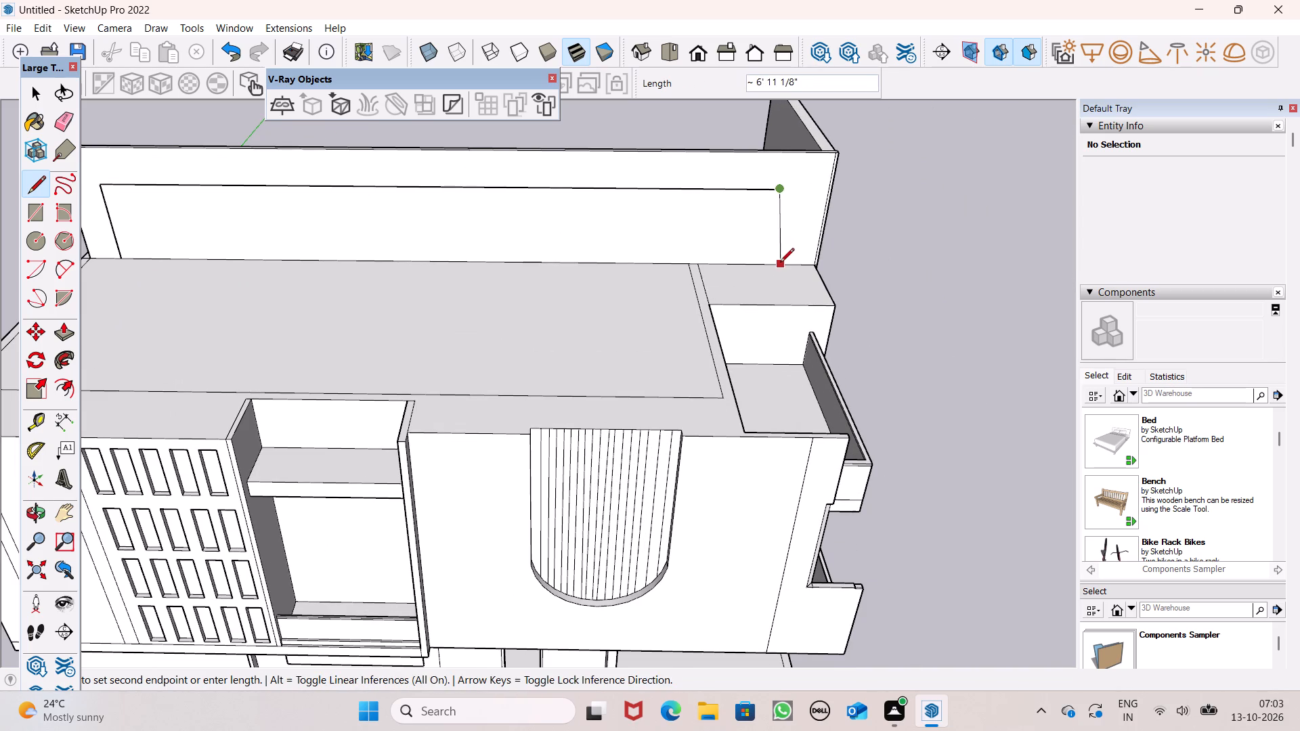
pyautogui.click(771, 263)
pyautogui.press('space')
# Push/Pull the border face of the raised roof wall outward about 1' 1" as a projecting frame.
pyautogui.scroll(-1, 678, 208)
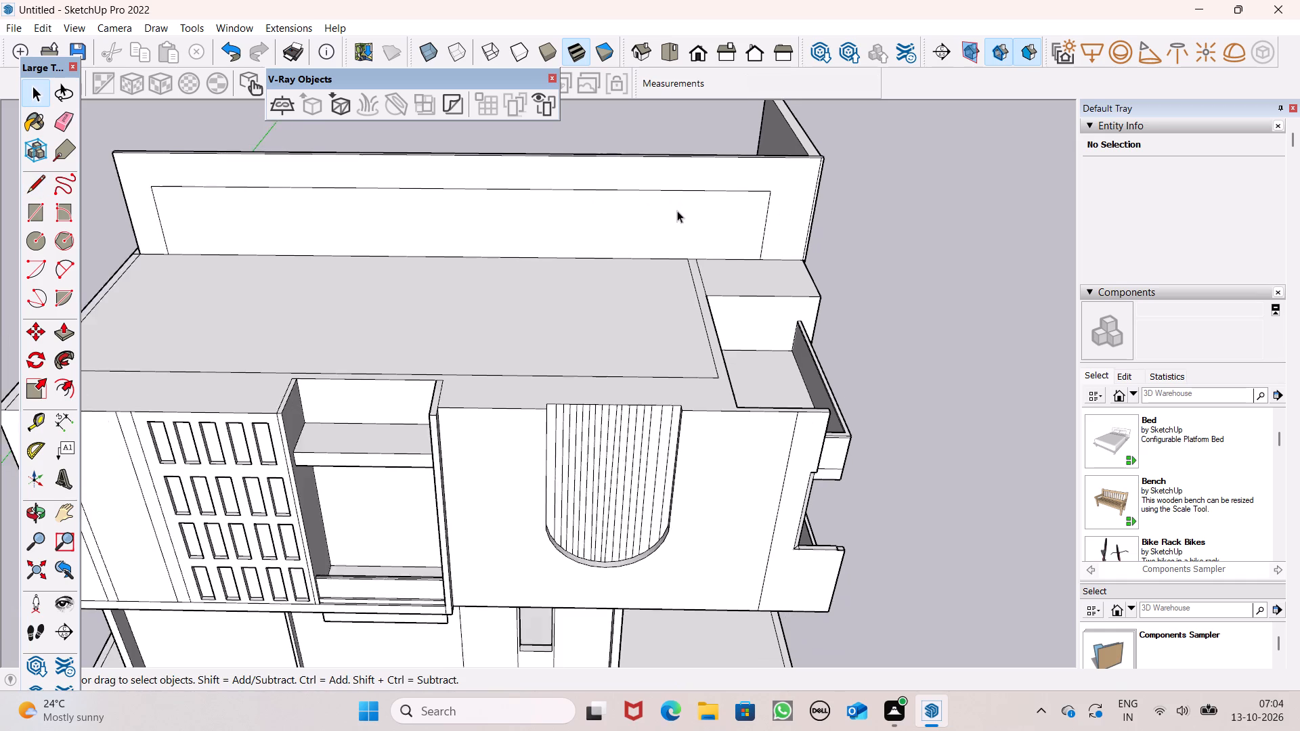
pyautogui.scroll(-1, 677, 211)
pyautogui.scroll(1, 676, 211)
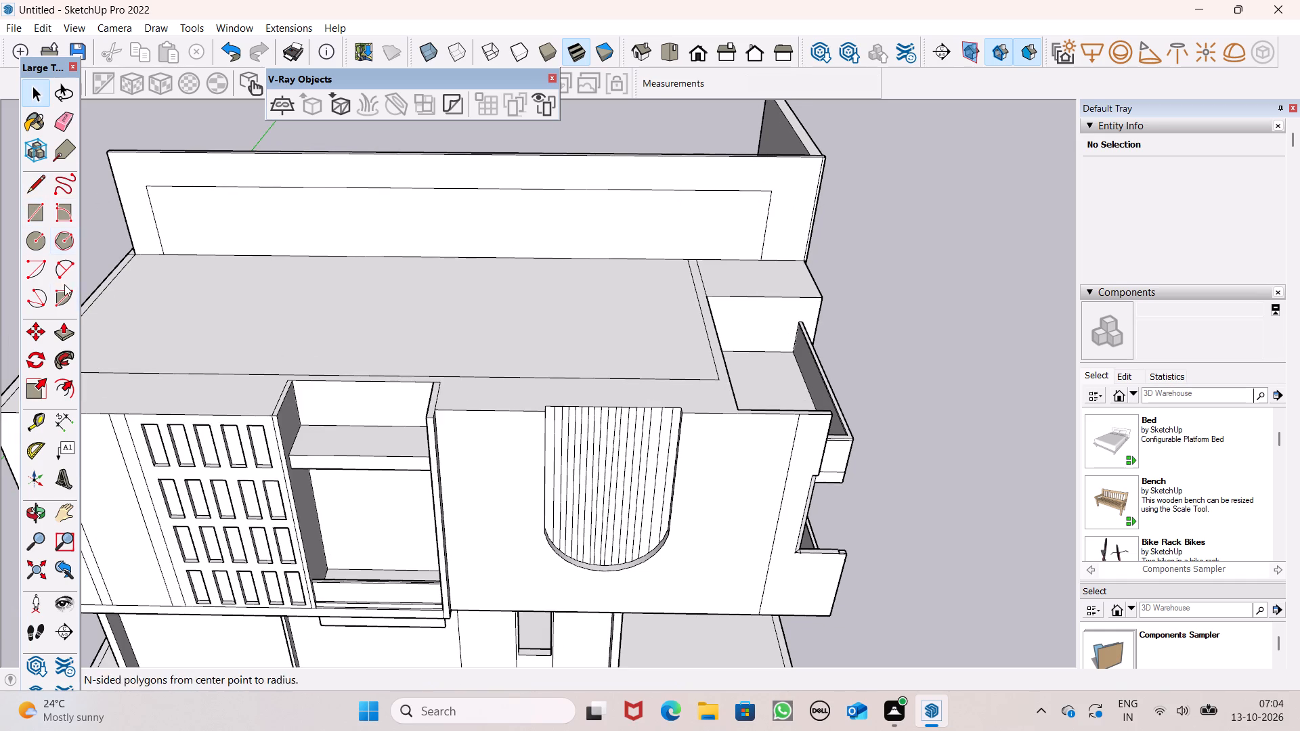
pyautogui.click(61, 334)
pyautogui.moveTo(134, 226); pyautogui.dragTo(135, 227)
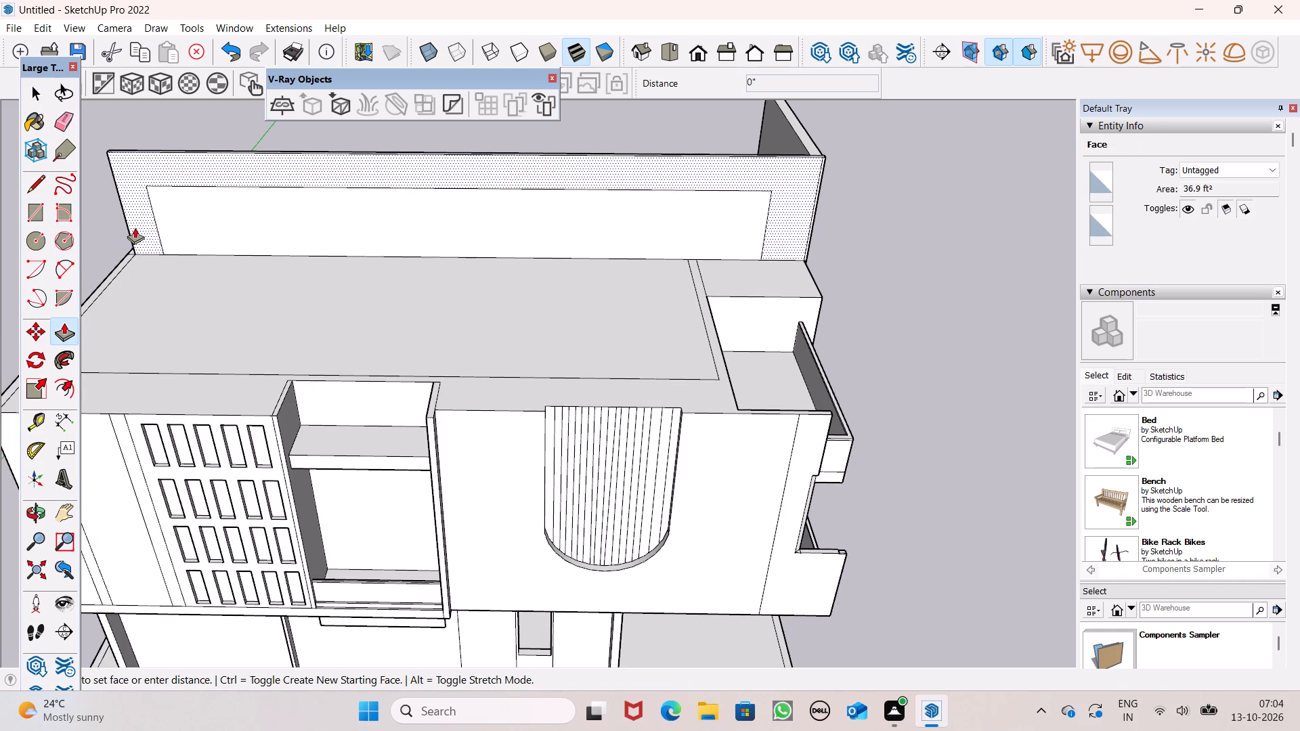
pyautogui.moveTo(135, 227); pyautogui.dragTo(137, 237)
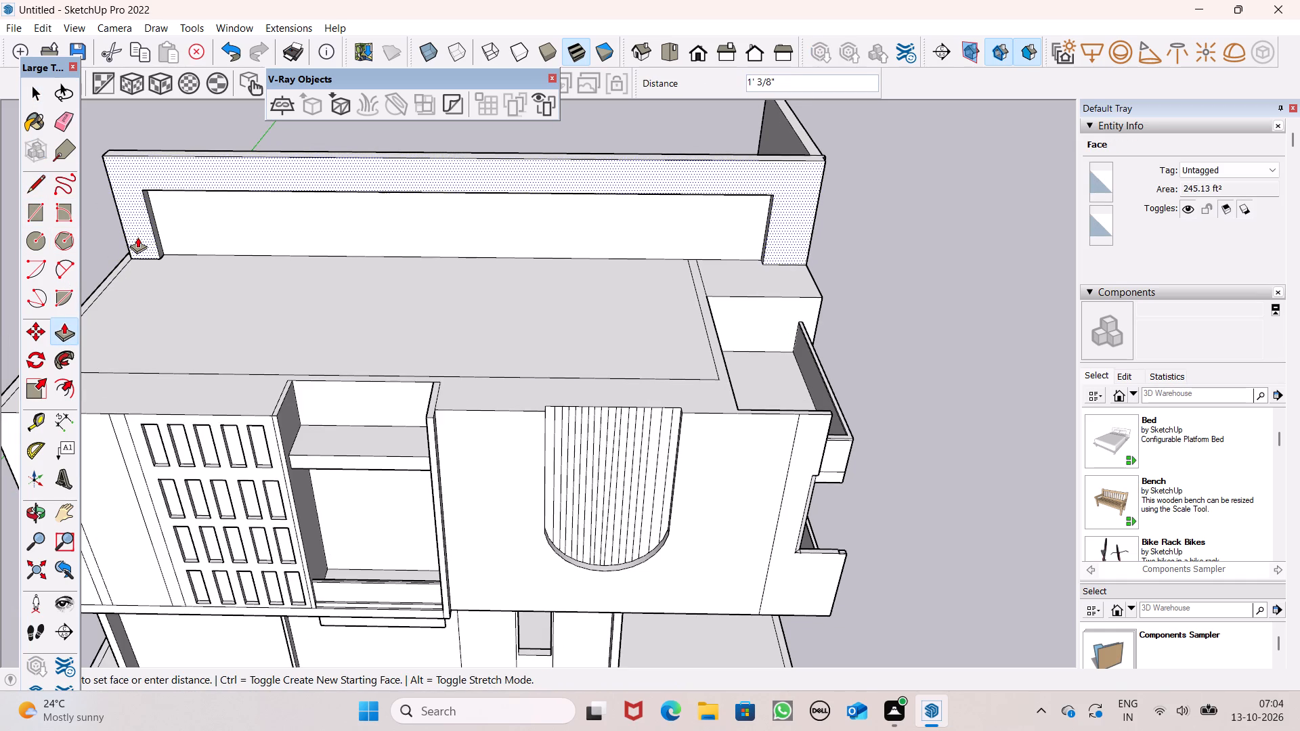
pyautogui.moveTo(137, 237); pyautogui.dragTo(137, 238)
pyautogui.click(137, 238)
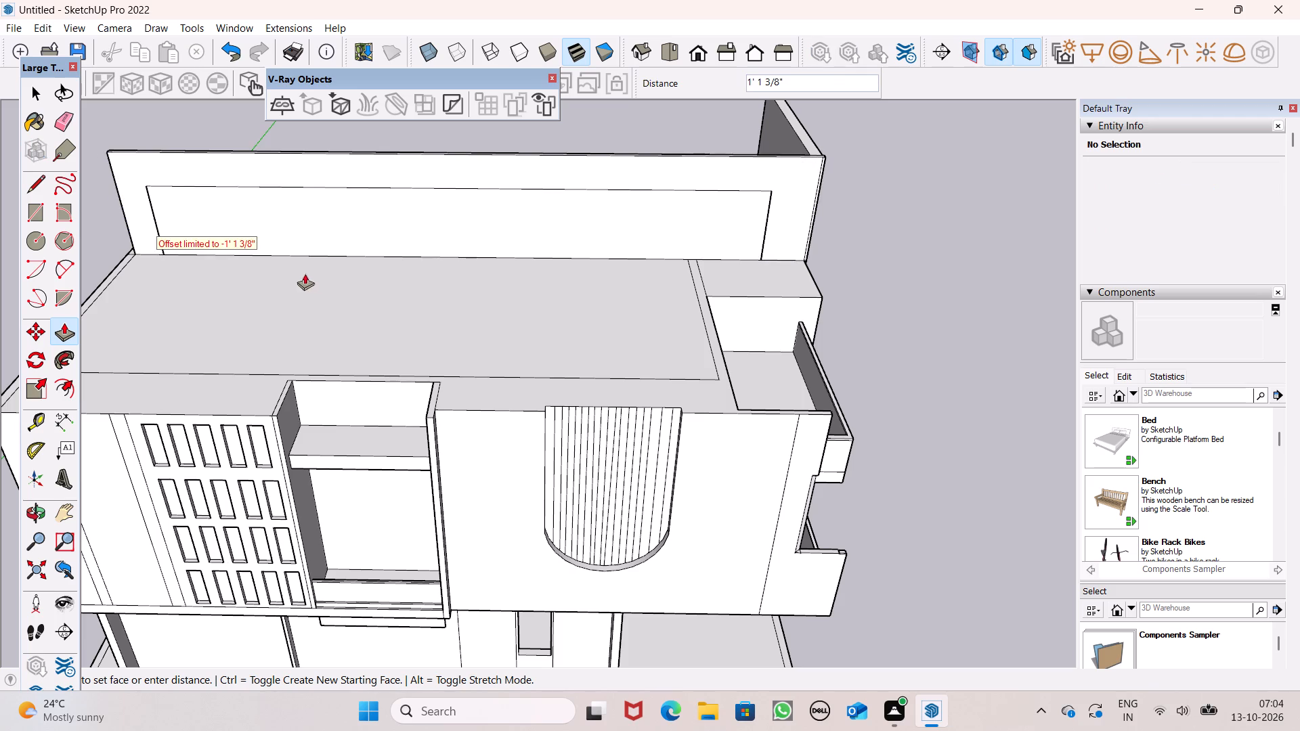
pyautogui.click(160, 254)
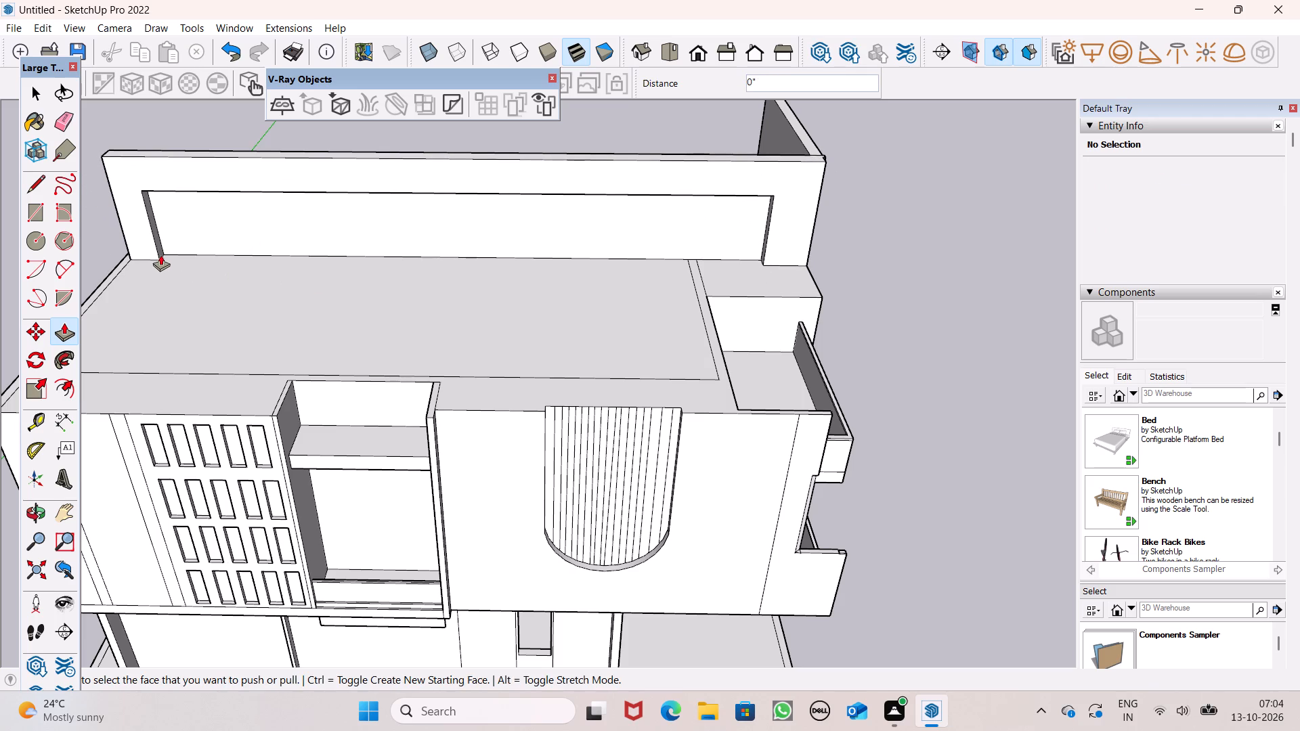
pyautogui.press('space')
pyautogui.press('space')
# Examine the framed raised roof wall, the balcony end wall and the long facade from several sides.
pyautogui.scroll(-6, 240, 234)
pyautogui.moveTo(503, 326); pyautogui.dragTo(286, 296, button='middle')
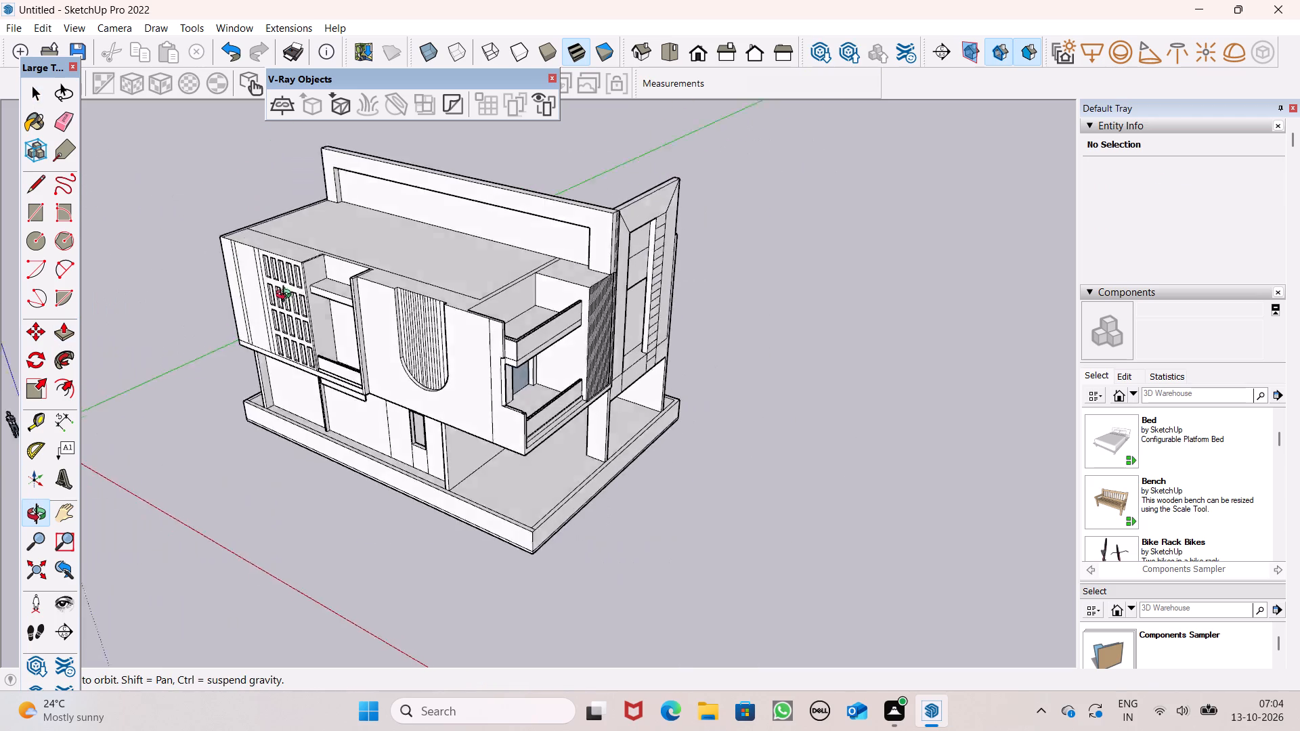
pyautogui.moveTo(286, 296); pyautogui.dragTo(0, 230, button='middle')
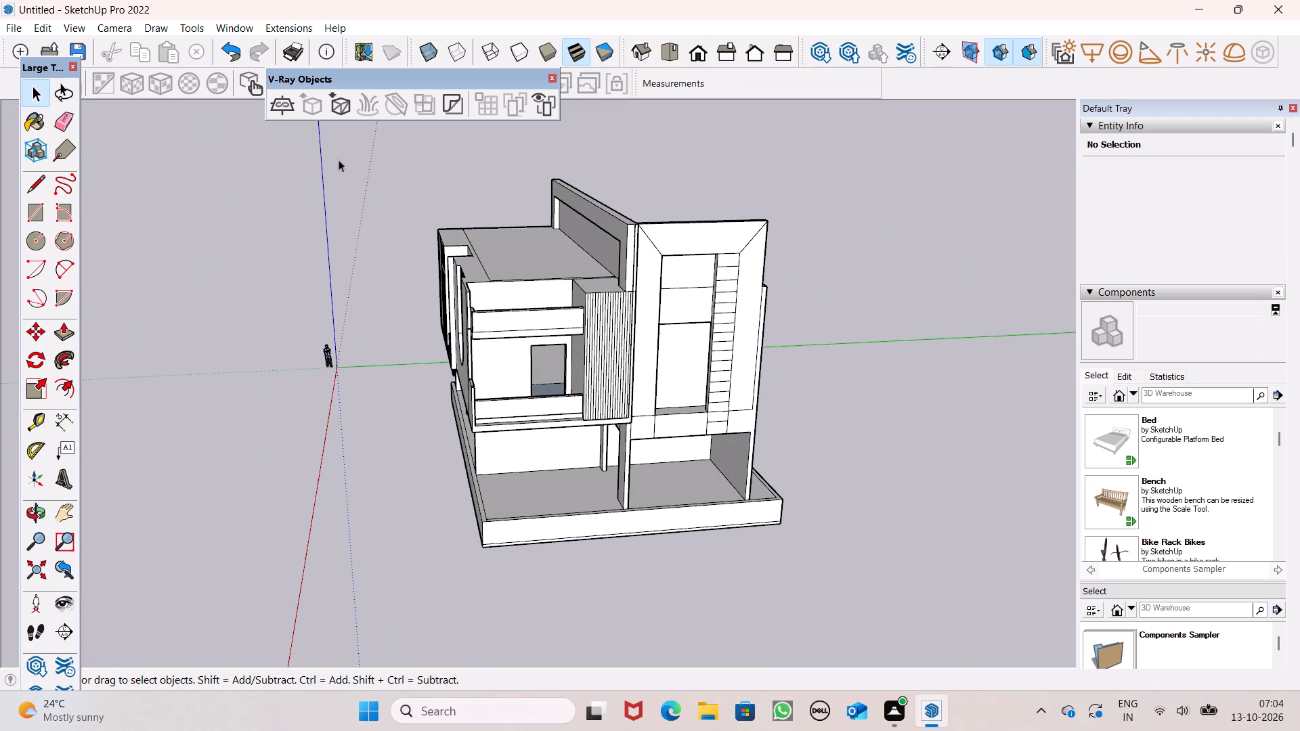
pyautogui.scroll(-2, 451, 244)
pyautogui.moveTo(523, 246); pyautogui.dragTo(523, 248, button='middle')
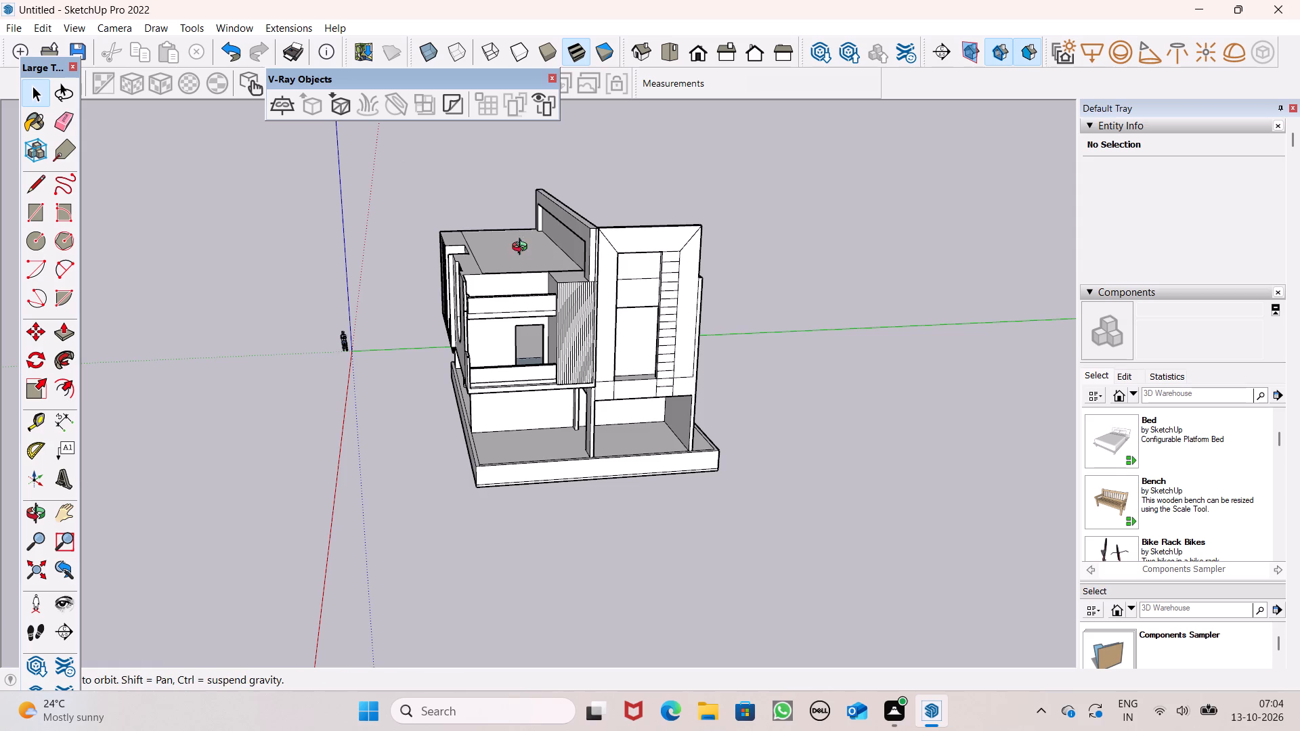
pyautogui.moveTo(523, 248); pyautogui.dragTo(846, 270, button='middle')
pyautogui.moveTo(659, 278); pyautogui.dragTo(697, 297, button='middle')
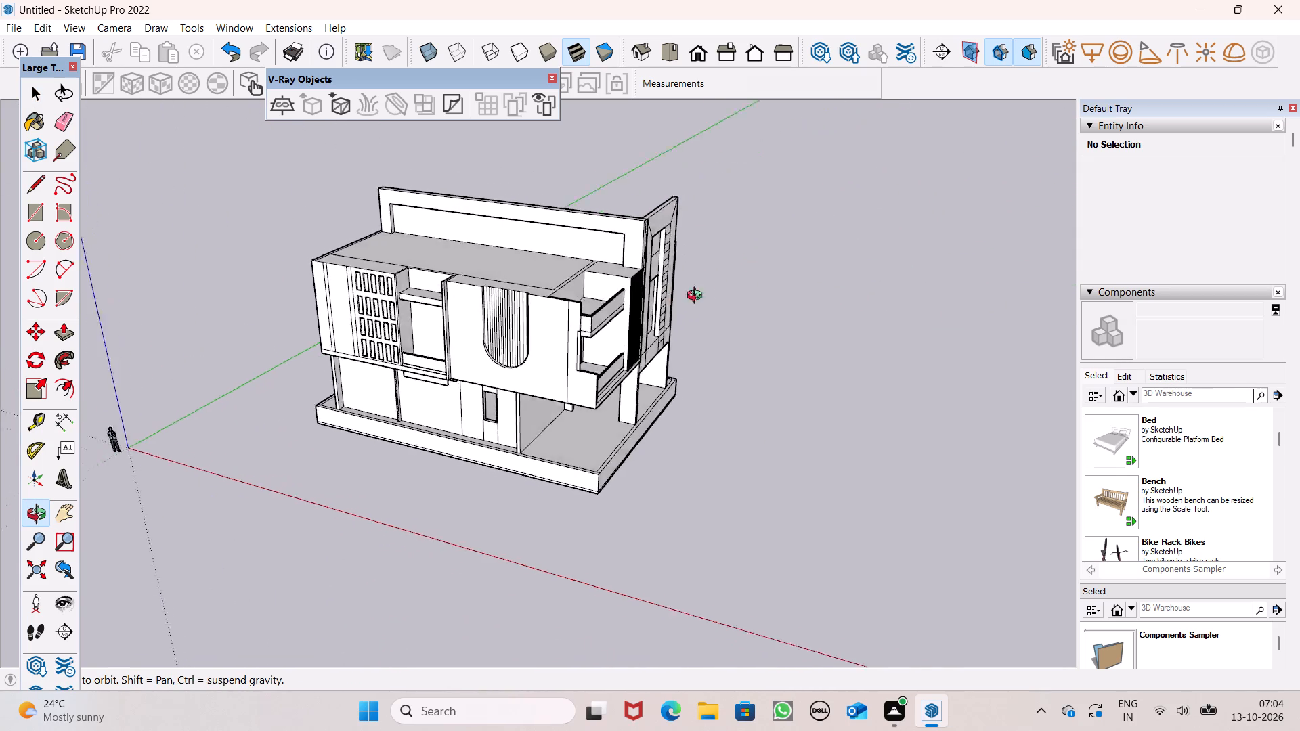
pyautogui.moveTo(697, 297); pyautogui.dragTo(886, 258, button='middle')
pyautogui.scroll(-2, 492, 234)
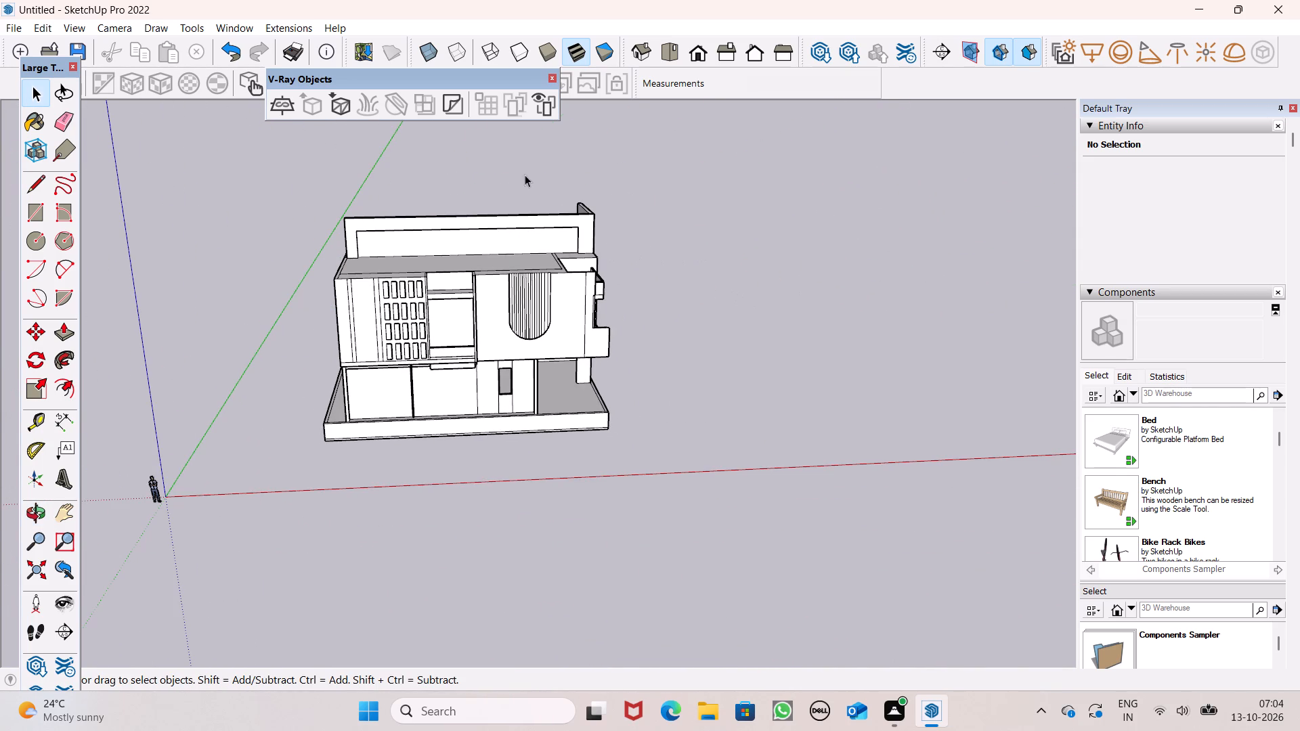
pyautogui.scroll(-1, 622, 345)
pyautogui.moveTo(729, 402); pyautogui.dragTo(88, 351, button='middle')
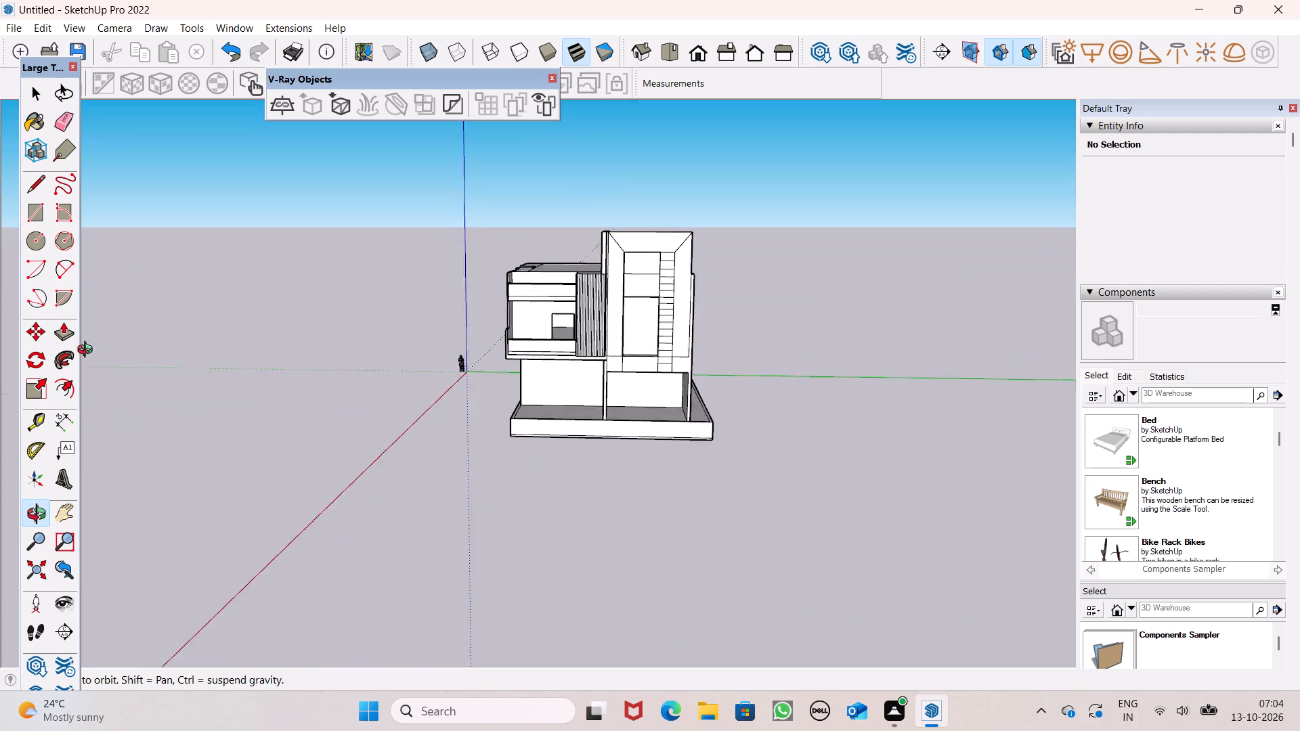
pyautogui.moveTo(88, 351); pyautogui.dragTo(718, 353, button='middle')
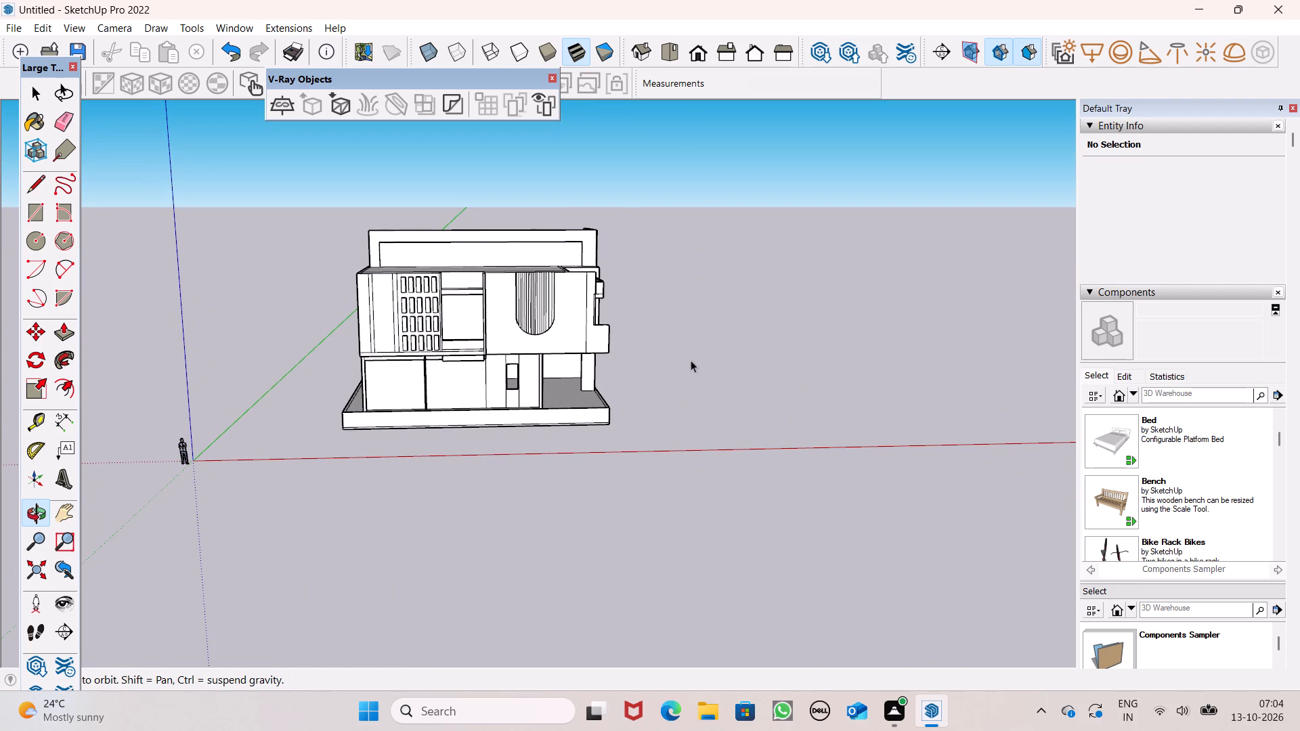
pyautogui.moveTo(677, 367); pyautogui.dragTo(738, 371, button='middle')
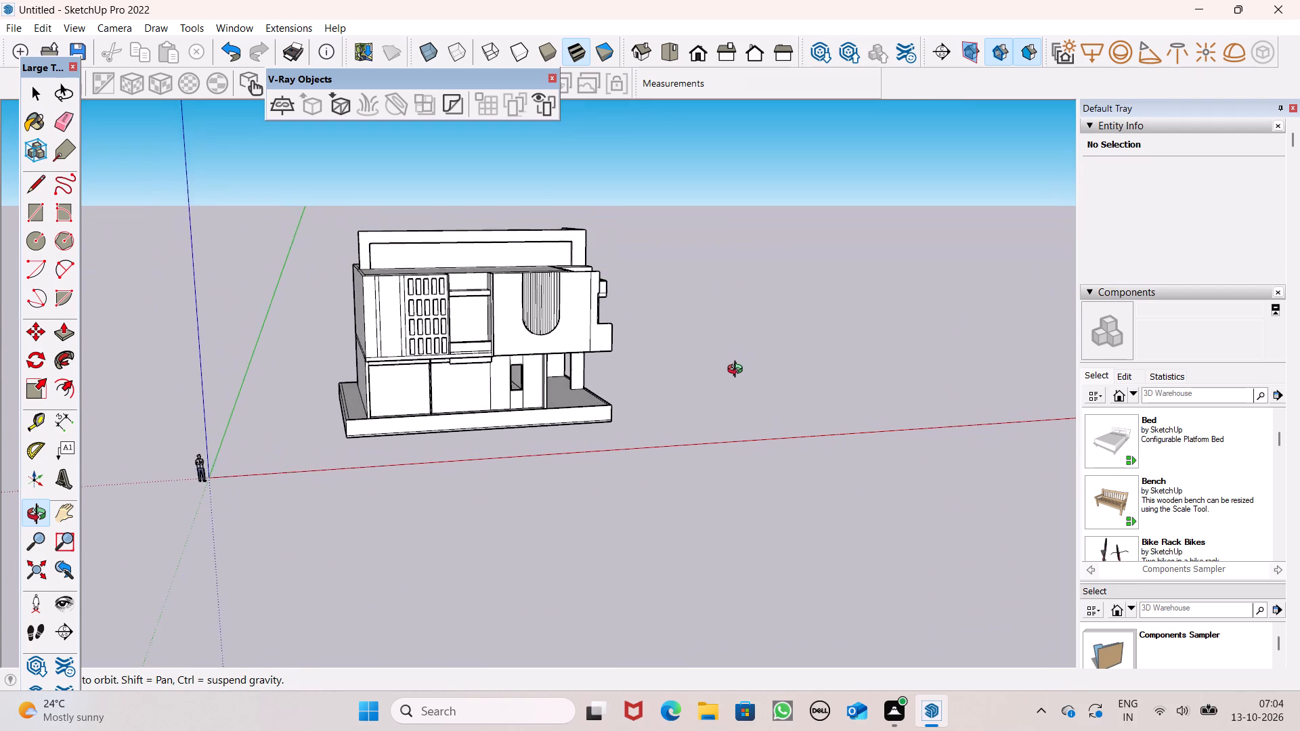
pyautogui.moveTo(738, 371); pyautogui.dragTo(640, 407, button='middle')
pyautogui.scroll(6, 580, 402)
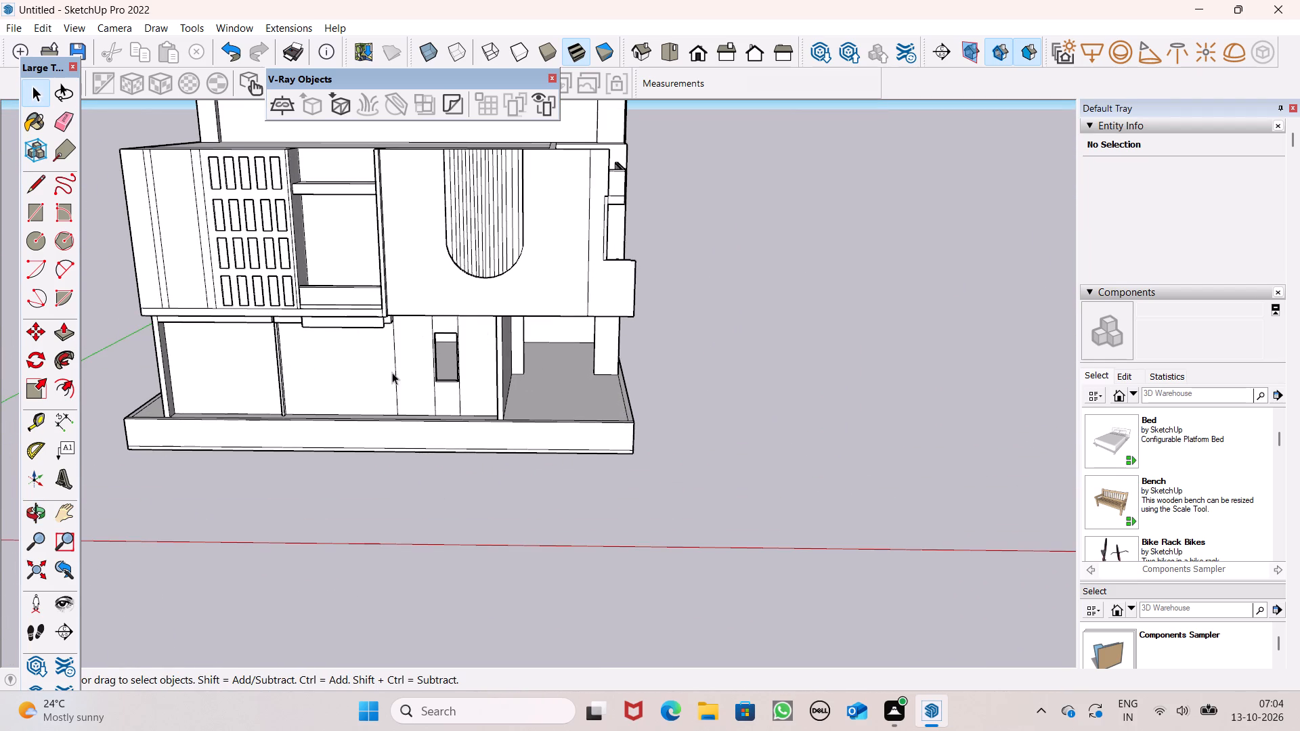
pyautogui.scroll(-4, 375, 350)
pyautogui.moveTo(368, 374); pyautogui.dragTo(389, 349, button='middle')
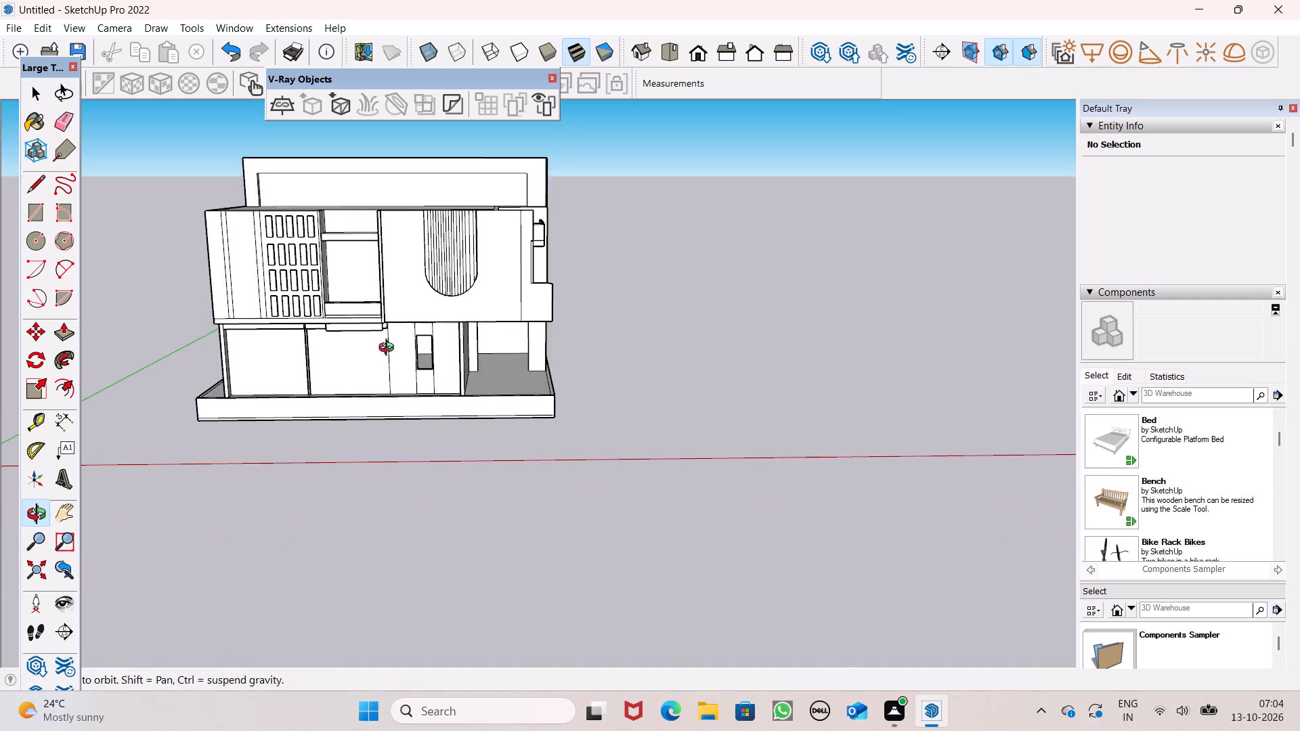
pyautogui.moveTo(389, 349); pyautogui.dragTo(397, 344, button='middle')
# Draw a 3' by 1' rectangle on the ground beyond the balcony end of the house.
pyautogui.click(37, 209)
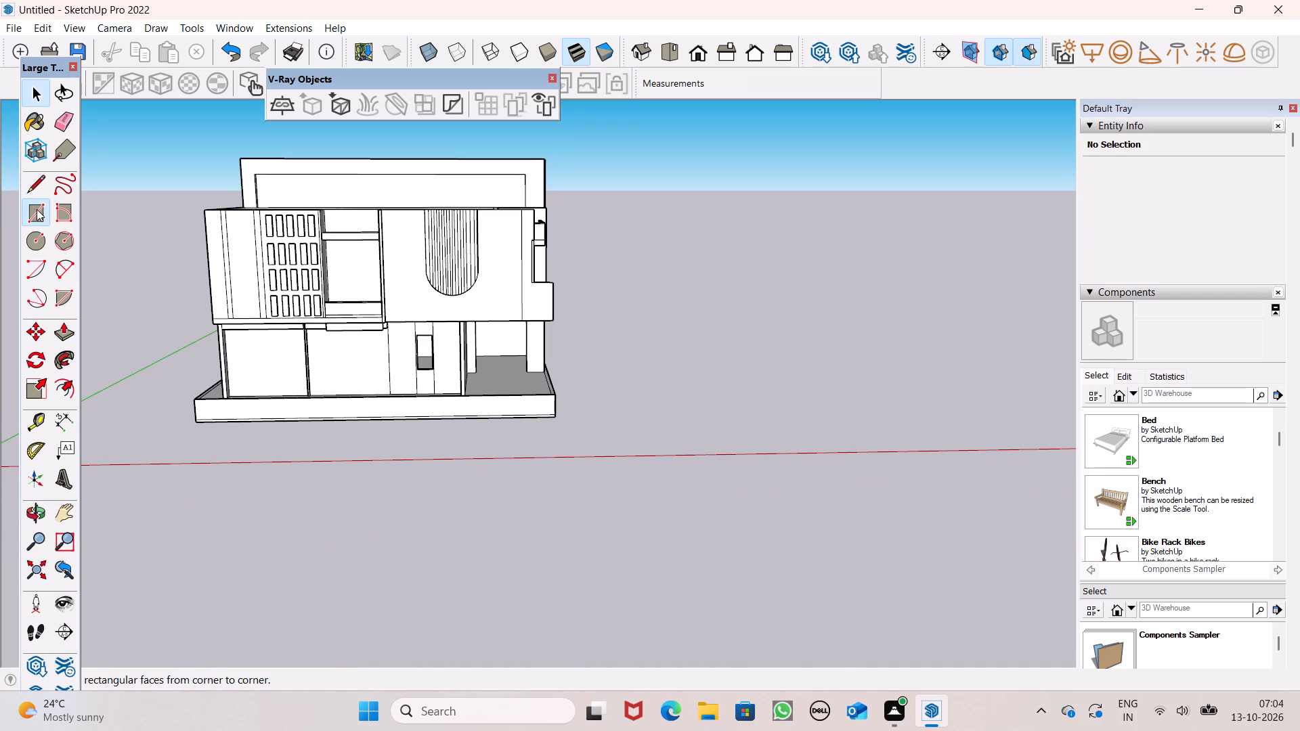
pyautogui.scroll(6, 829, 420)
pyautogui.click(524, 420)
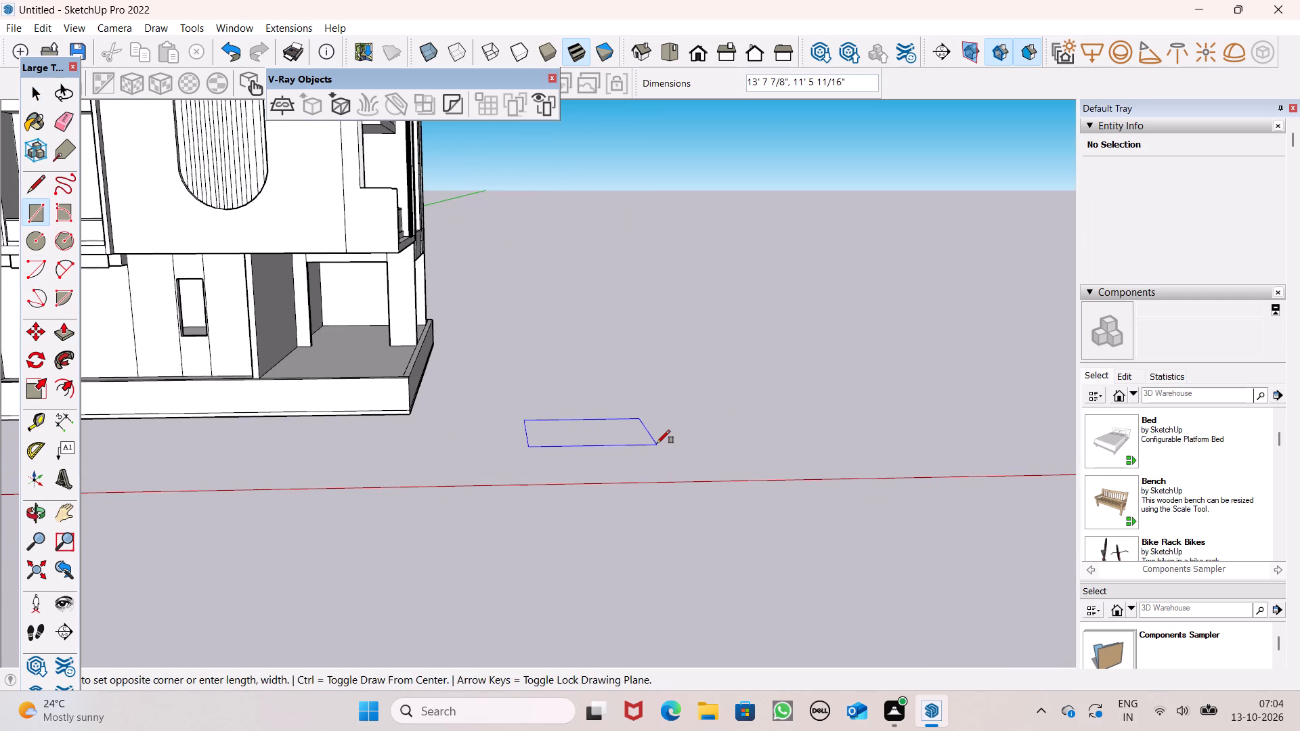
pyautogui.press('3')
pyautogui.write("',")
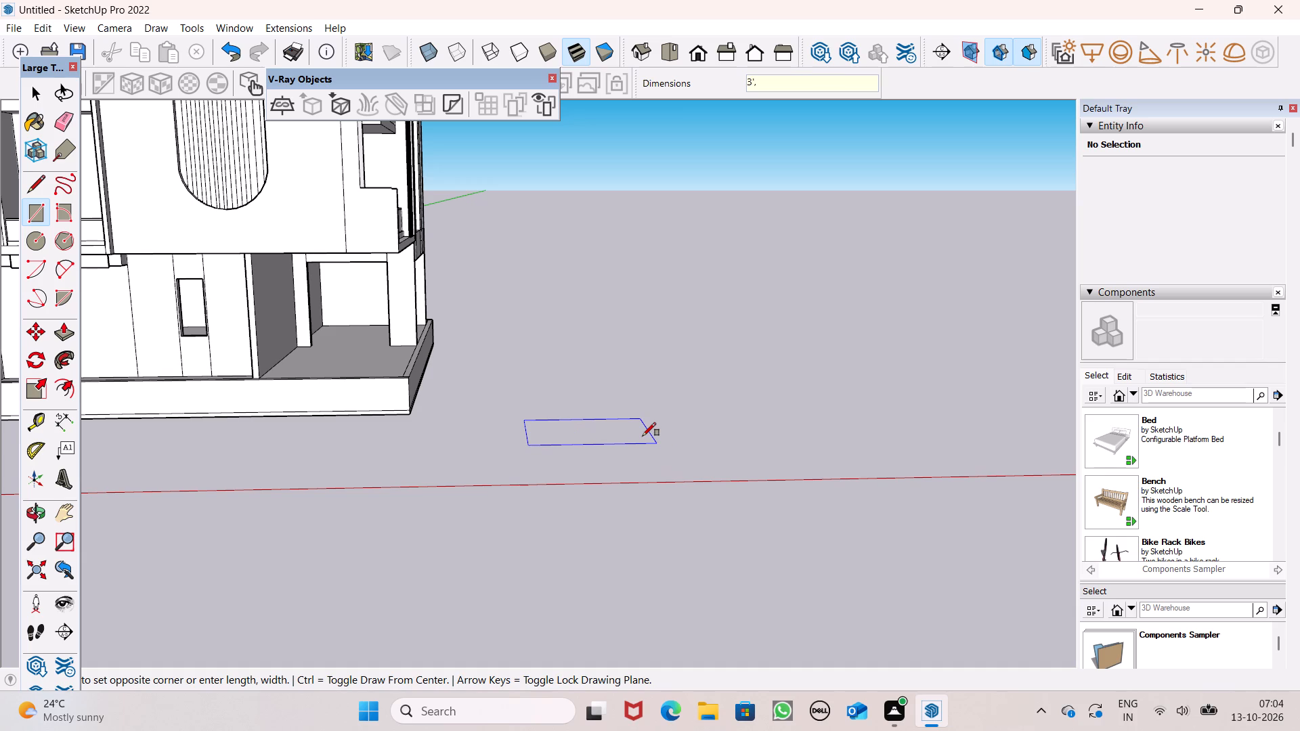
pyautogui.press('1')
pyautogui.press("'")
pyautogui.press('Return')
pyautogui.press('space')
pyautogui.scroll(6, 550, 426)
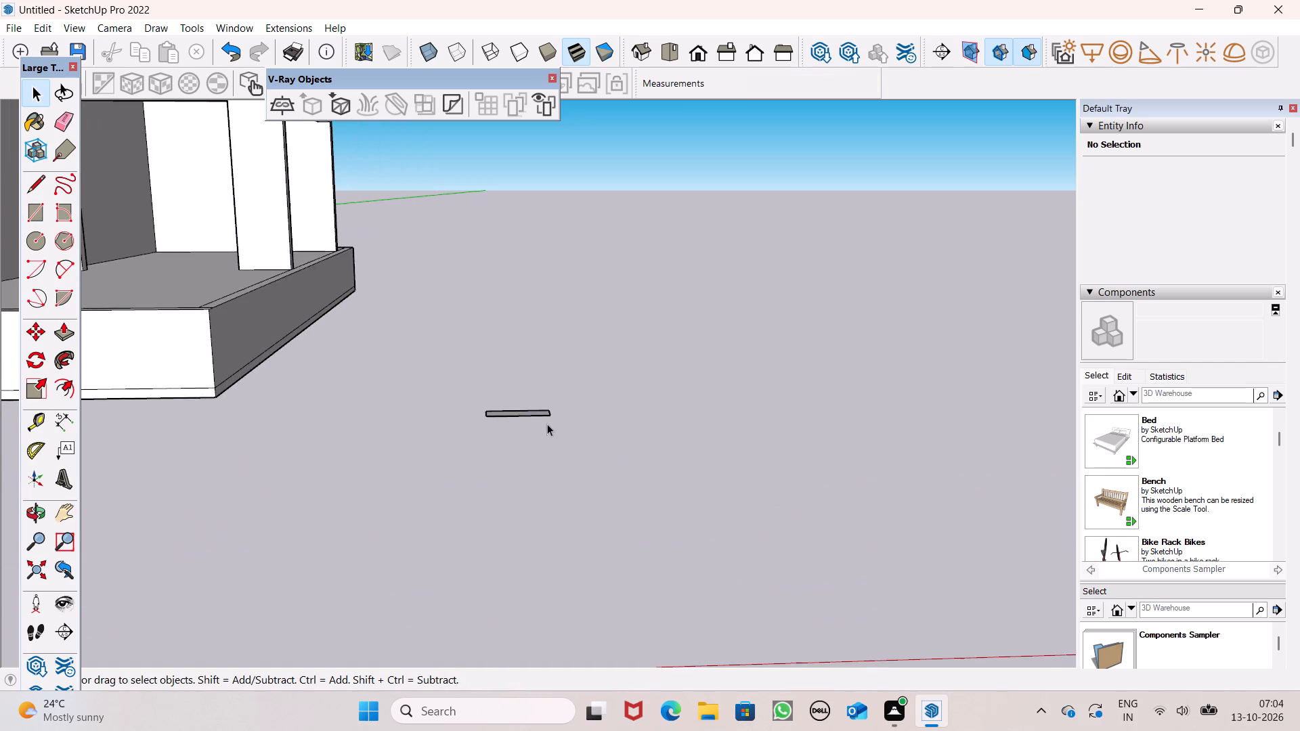
pyautogui.scroll(6, 547, 424)
pyautogui.moveTo(528, 502); pyautogui.dragTo(520, 621, button='middle')
pyautogui.scroll(2, 508, 612)
pyautogui.scroll(-5, 607, 458)
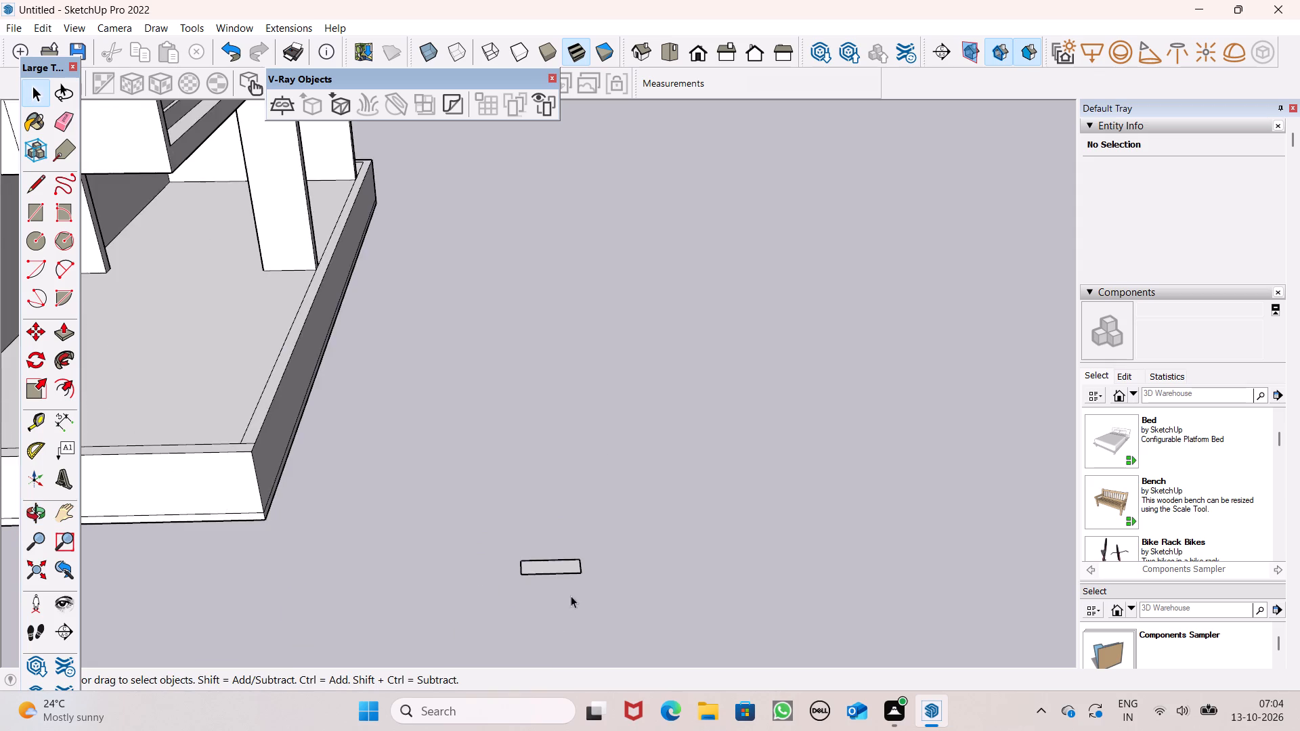
# Push/Pull the 3' by 1' ground rectangle upward 8" into a solid block.
pyautogui.scroll(8, 538, 600)
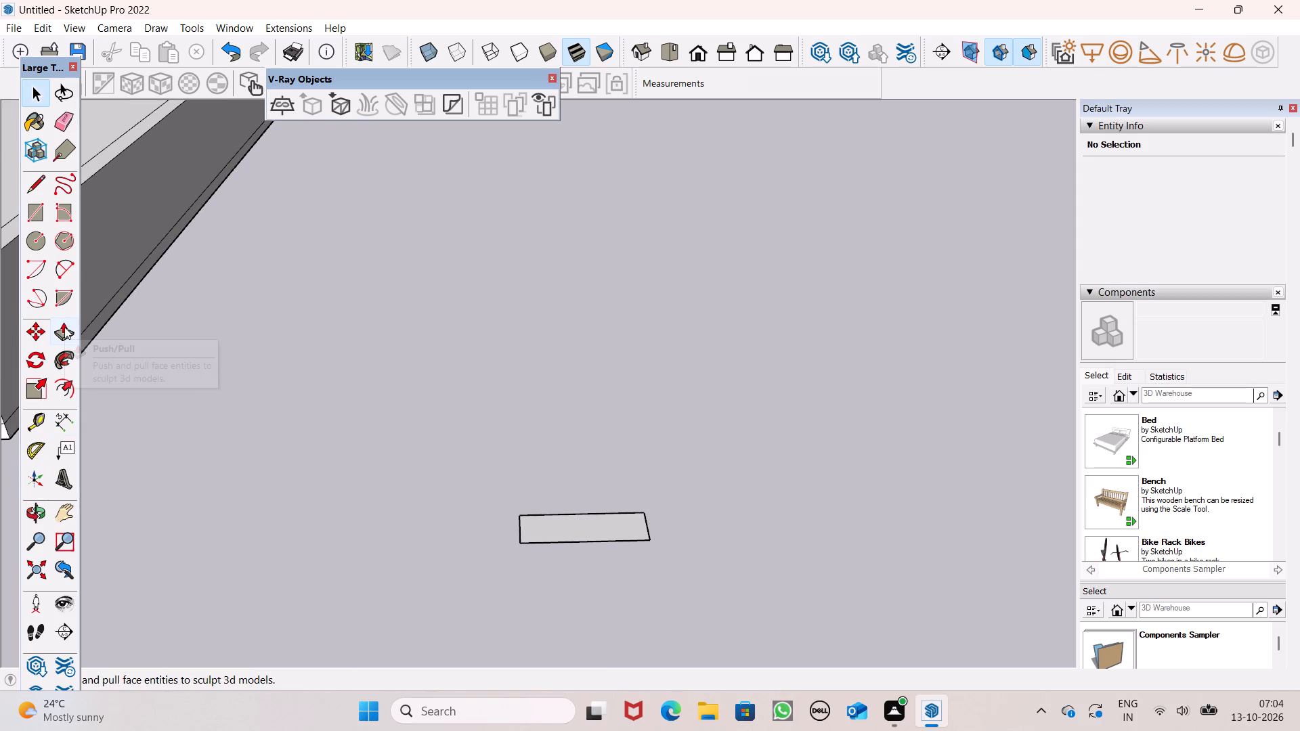
pyautogui.moveTo(64, 327); pyautogui.dragTo(64, 334)
pyautogui.moveTo(570, 530); pyautogui.dragTo(570, 506)
pyautogui.write('8"')
pyautogui.press('Return')
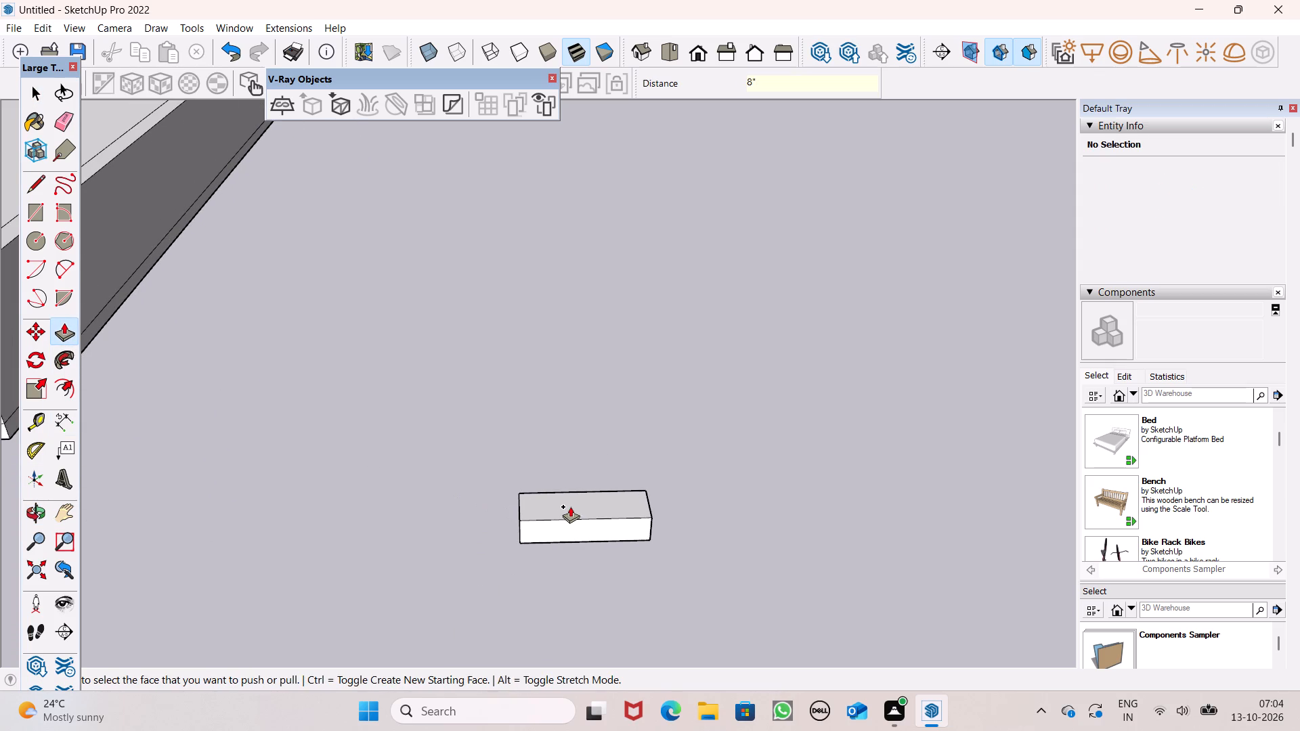
# Push/Pull the small end face of the block outward about 9' 2" to lengthen it.
pyautogui.scroll(-4, 603, 477)
pyautogui.moveTo(736, 585); pyautogui.dragTo(429, 537, button='middle')
pyautogui.scroll(1, 439, 547)
pyautogui.scroll(5, 387, 482)
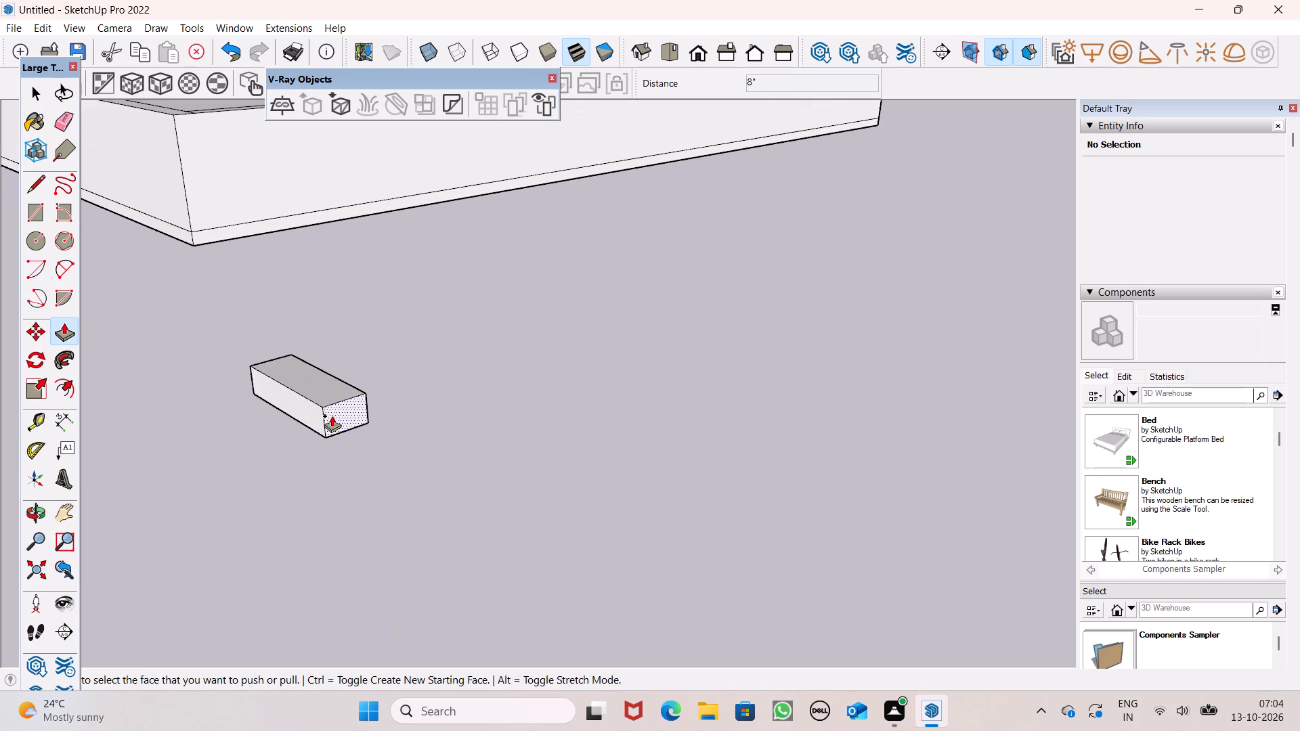
pyautogui.moveTo(341, 418); pyautogui.dragTo(448, 552)
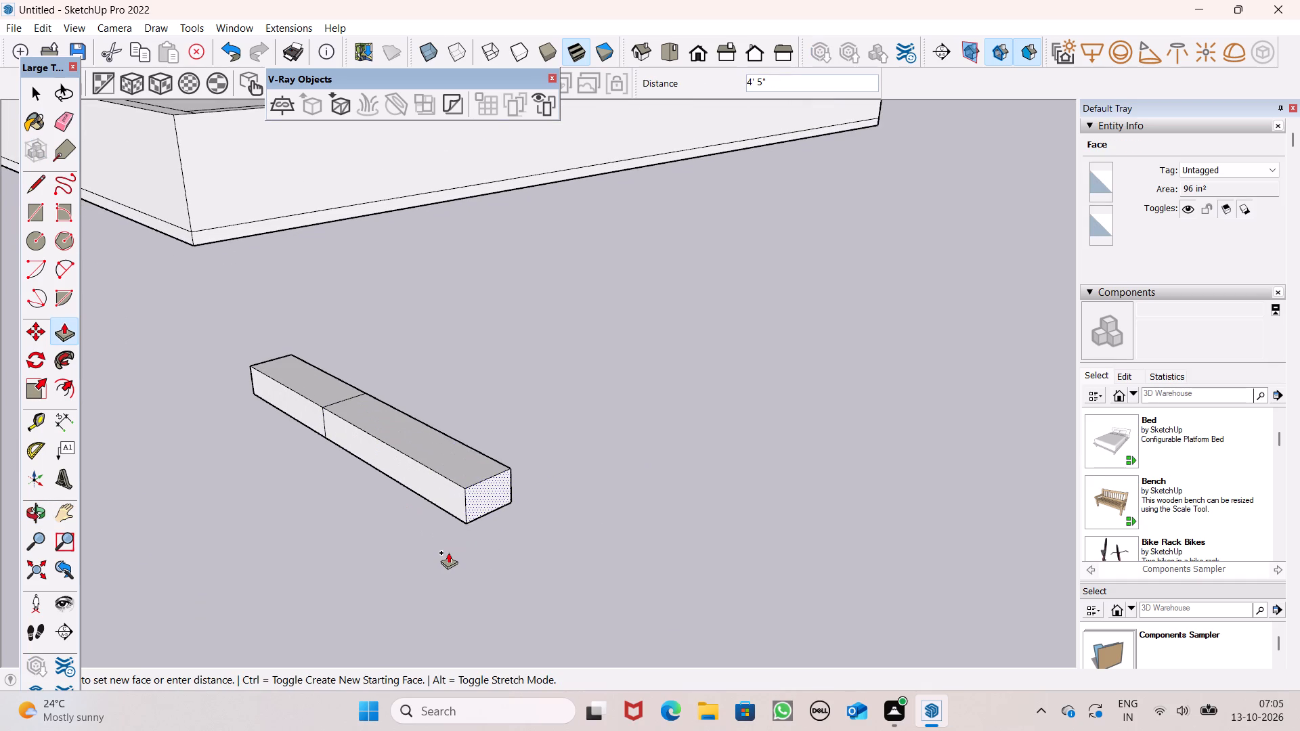
pyautogui.moveTo(448, 552); pyautogui.dragTo(658, 677)
pyautogui.scroll(-2, 632, 500)
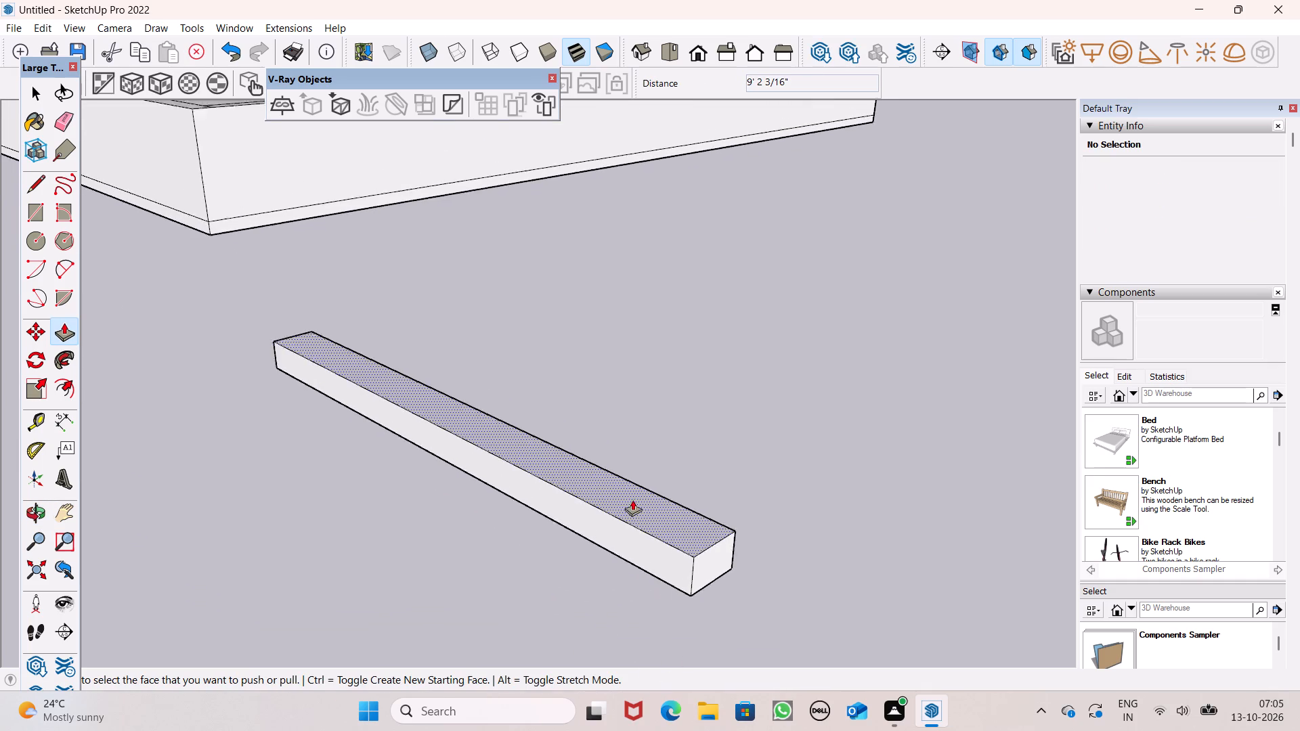
# Push/Pull the same end face of the block back inward about 3' 11" to shorten it.
pyautogui.scroll(-3, 632, 500)
pyautogui.moveTo(736, 574); pyautogui.dragTo(750, 569, button='middle')
pyautogui.scroll(5, 739, 539)
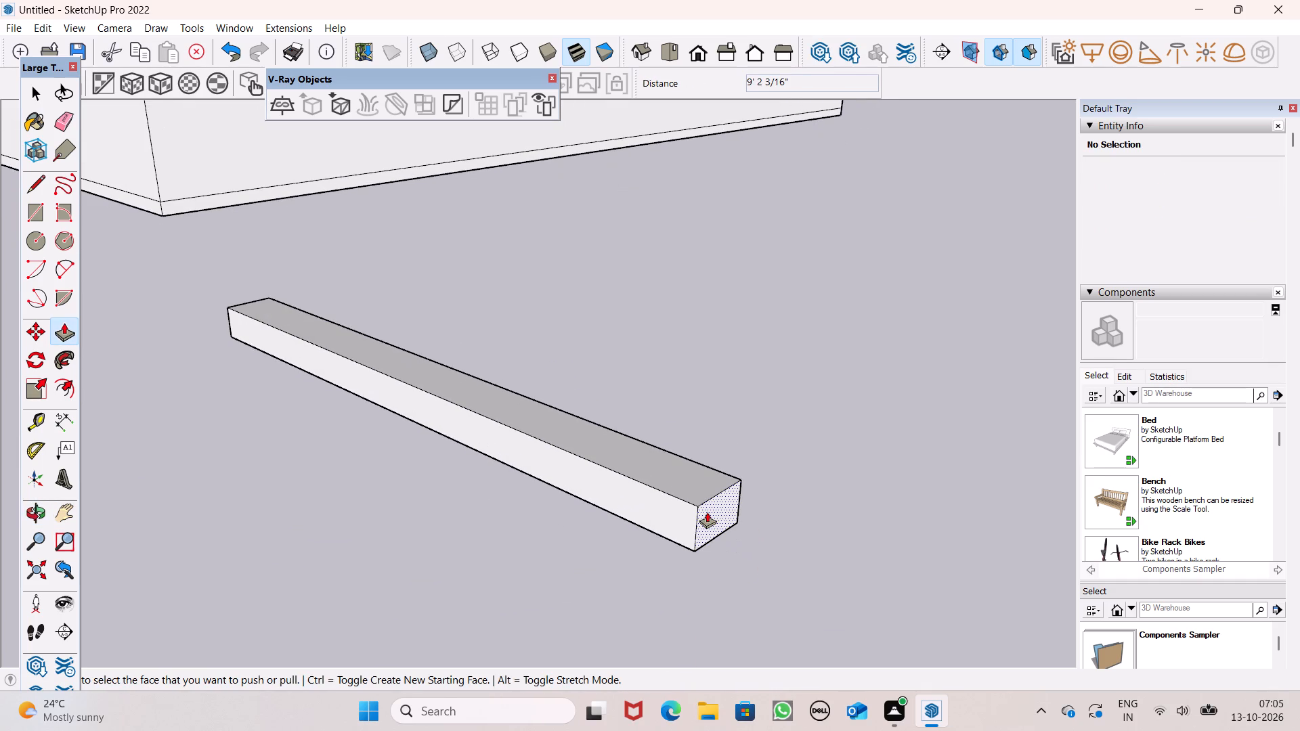
pyautogui.moveTo(708, 516); pyautogui.dragTo(483, 431)
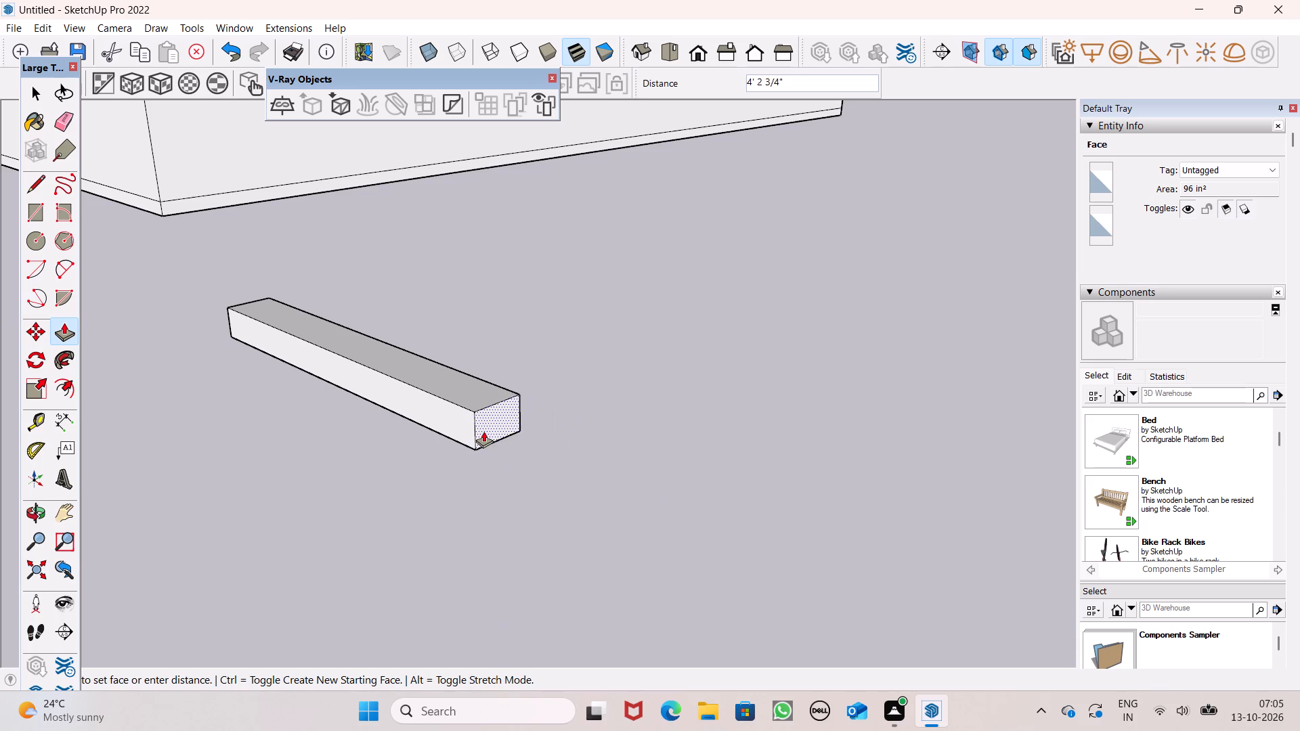
pyautogui.moveTo(483, 431); pyautogui.dragTo(494, 440)
pyautogui.scroll(-5, 494, 440)
pyautogui.moveTo(540, 461); pyautogui.dragTo(666, 466, button='middle')
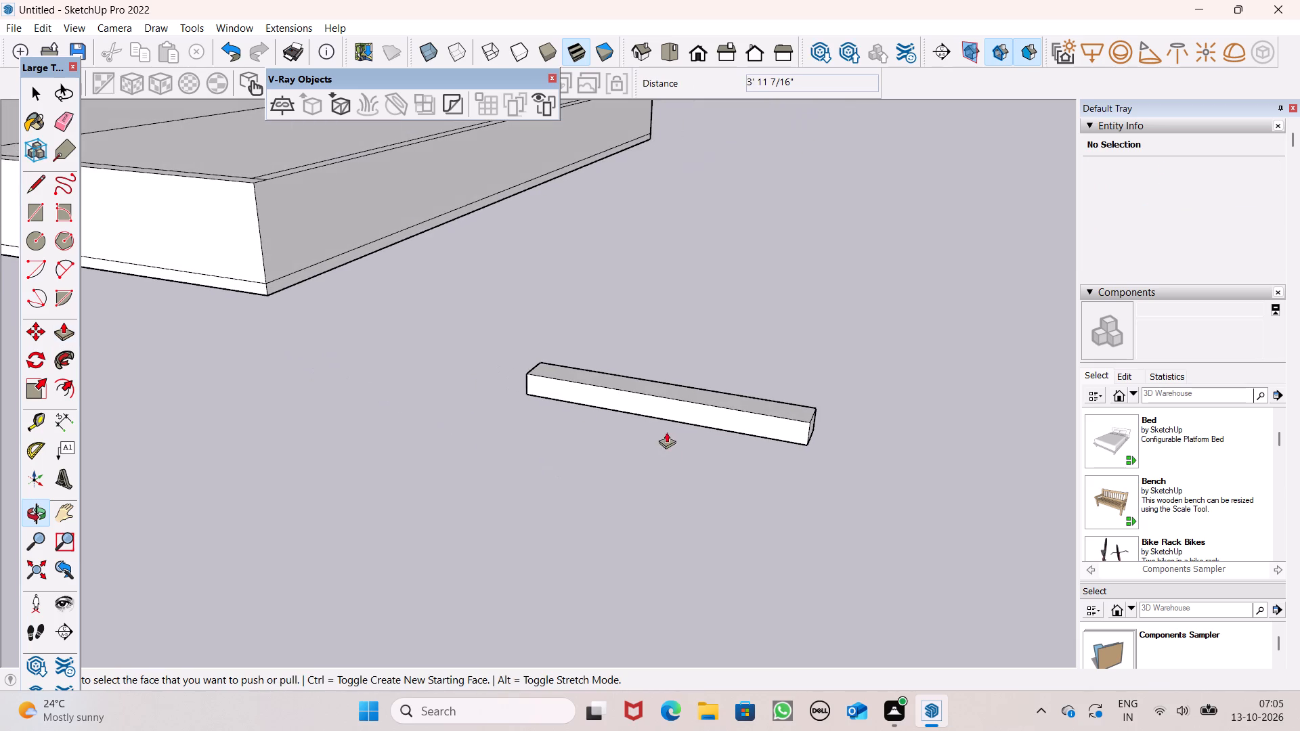
# Select all the faces and edges of the long block and make them a group.
pyautogui.scroll(-2, 443, 439)
pyautogui.moveTo(581, 546); pyautogui.dragTo(649, 532, button='middle')
pyautogui.press('space')
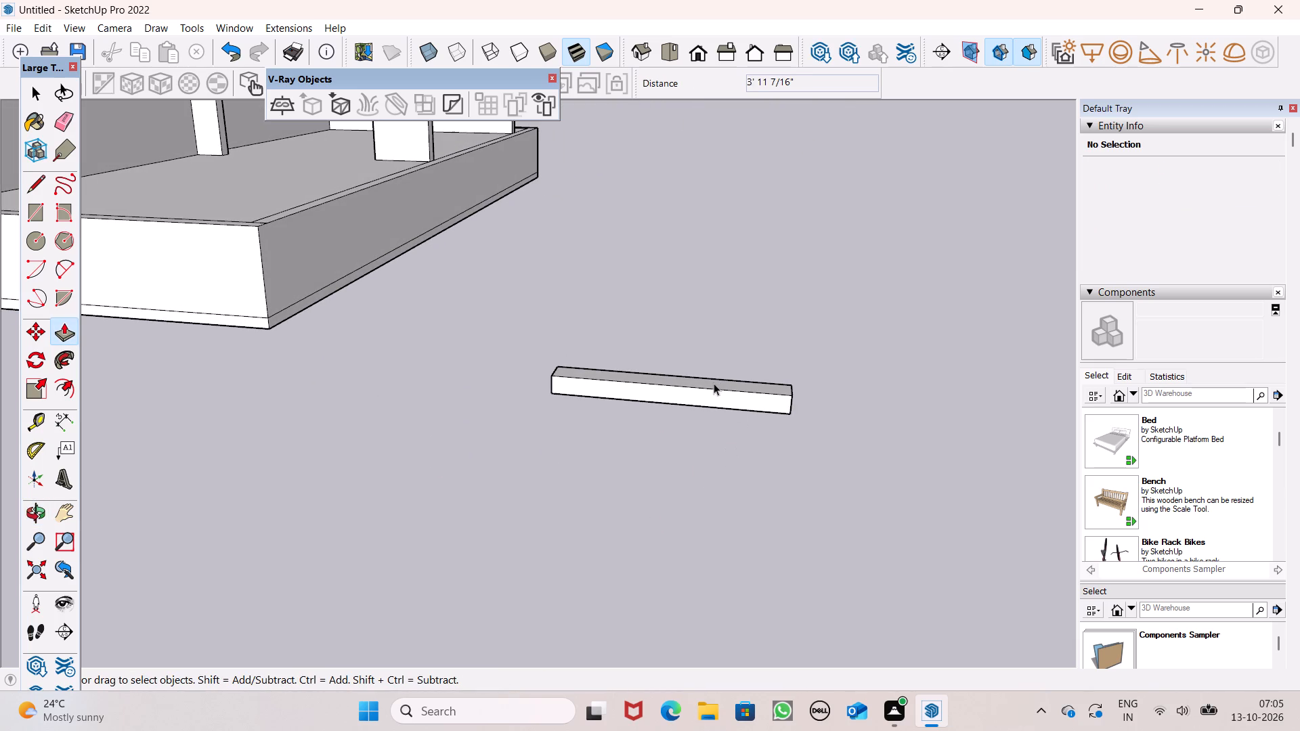
pyautogui.tripleClick(713, 395)
pyautogui.tripleClick(713, 397)
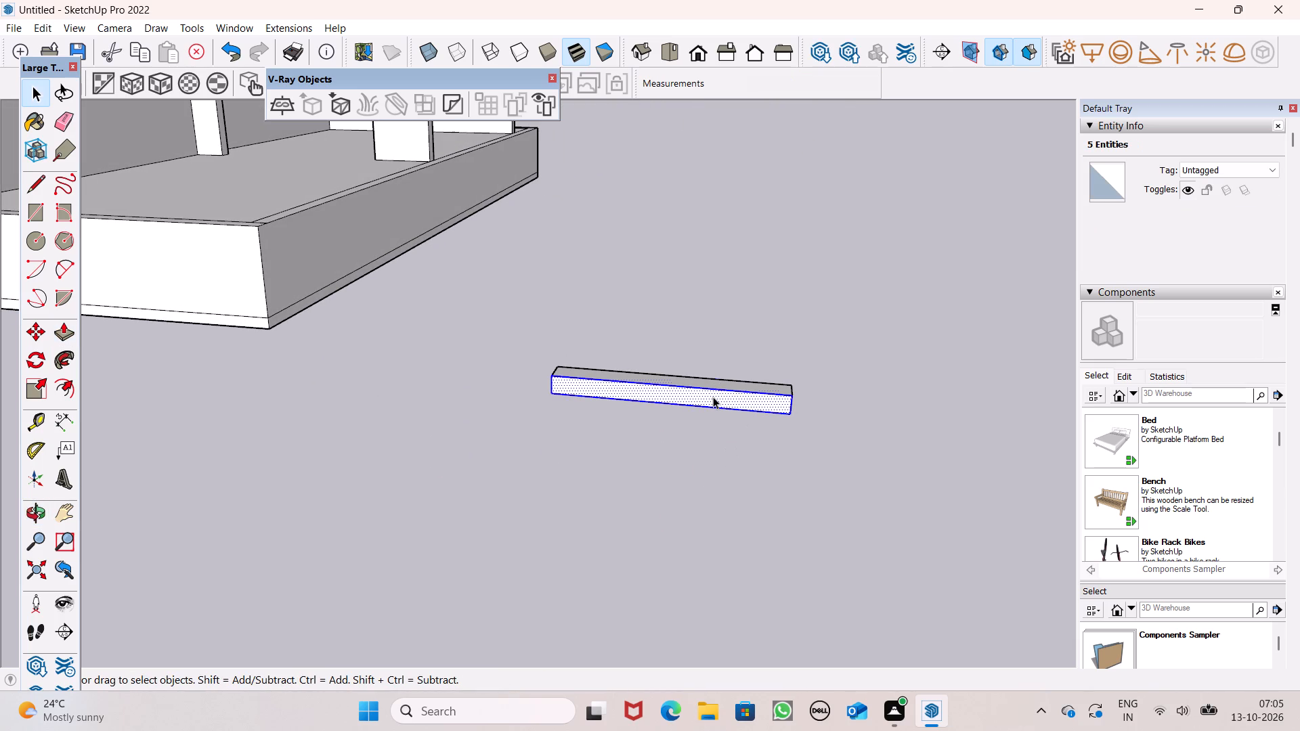
pyautogui.click(713, 397)
pyautogui.scroll(-6, 701, 421)
pyautogui.moveTo(594, 571); pyautogui.dragTo(568, 523, button='middle')
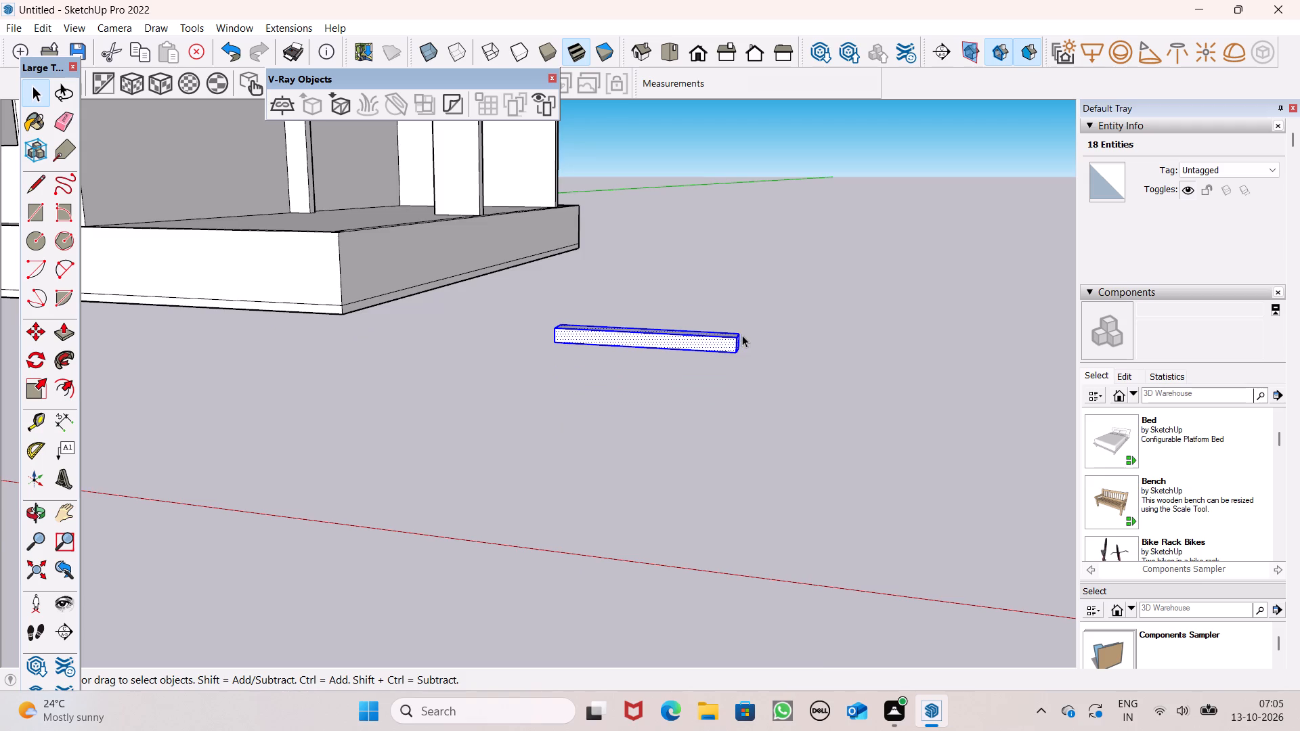
pyautogui.scroll(3, 742, 335)
pyautogui.scroll(-5, 735, 355)
pyautogui.moveTo(729, 392); pyautogui.dragTo(754, 531, button='middle')
pyautogui.scroll(1, 754, 531)
pyautogui.rightClick(747, 525)
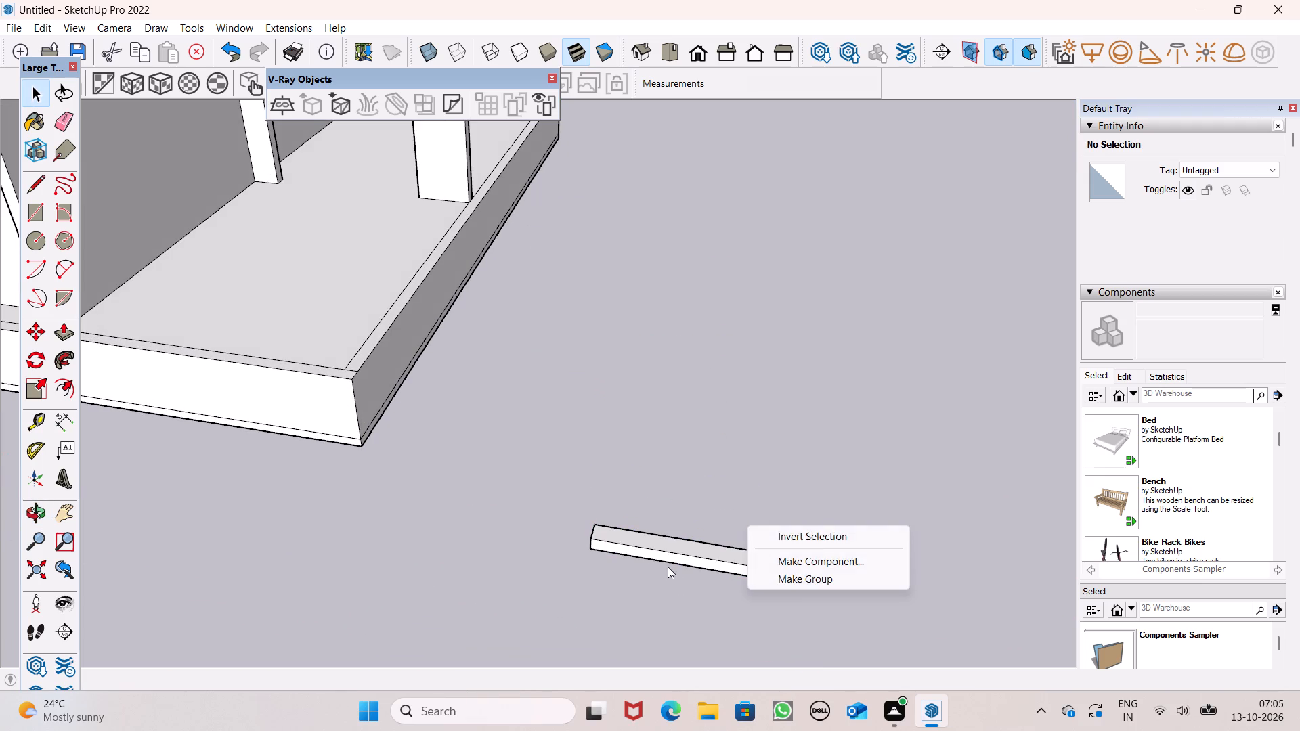
pyautogui.tripleClick(668, 553)
pyautogui.keyDown('ctrl'); pyautogui.rightClick(674, 544); pyautogui.keyUp('ctrl')
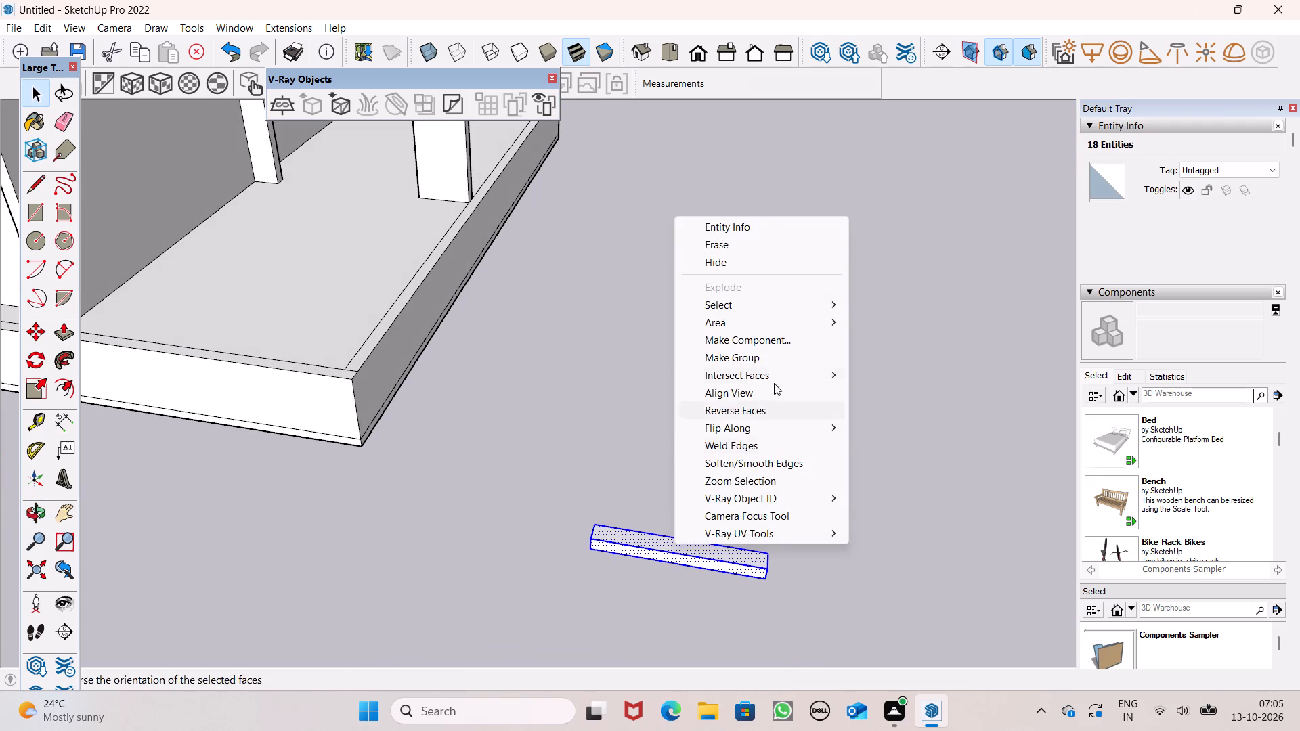
pyautogui.keyDown('ctrl'); pyautogui.click(768, 359); pyautogui.keyUp('ctrl')
# Copy the grouped block twice as rising stair treads, each set corner to corner about 1' 2" diagonally from the previous one.
pyautogui.scroll(-6, 671, 324)
pyautogui.moveTo(685, 456); pyautogui.dragTo(539, 434, button='middle')
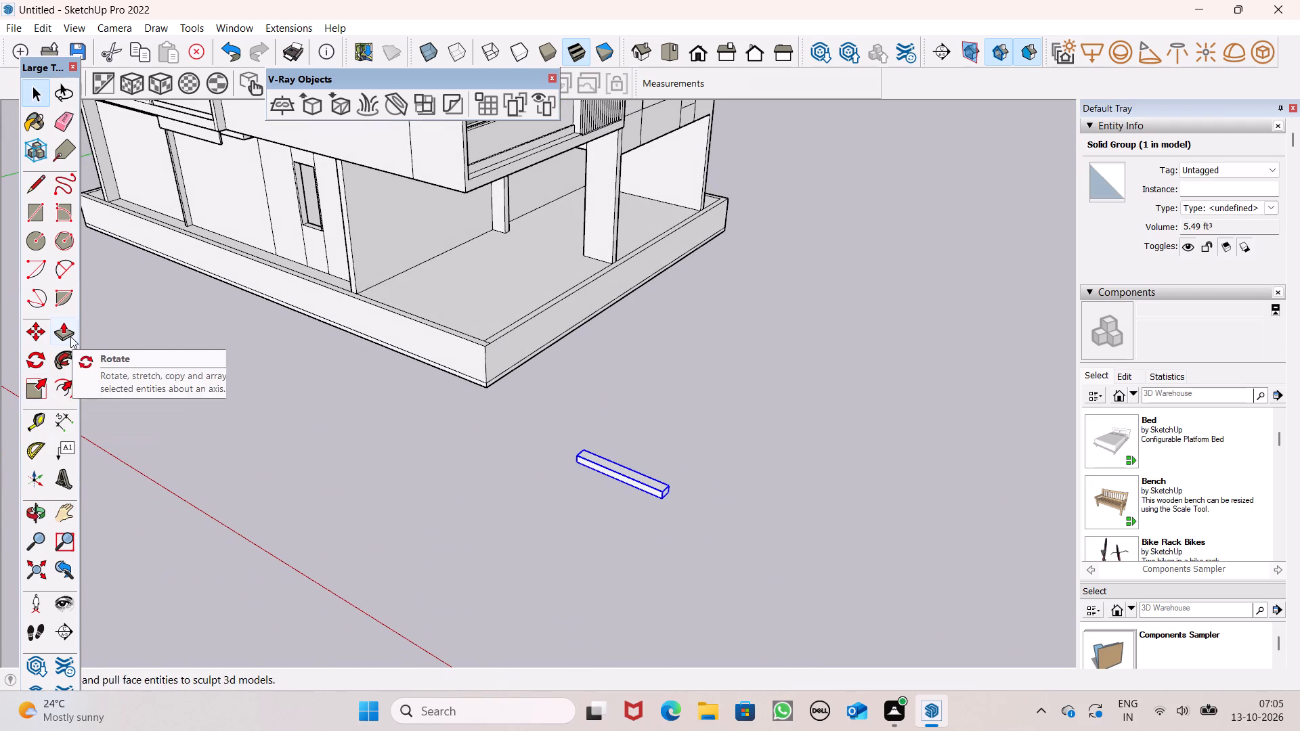
pyautogui.press('m')
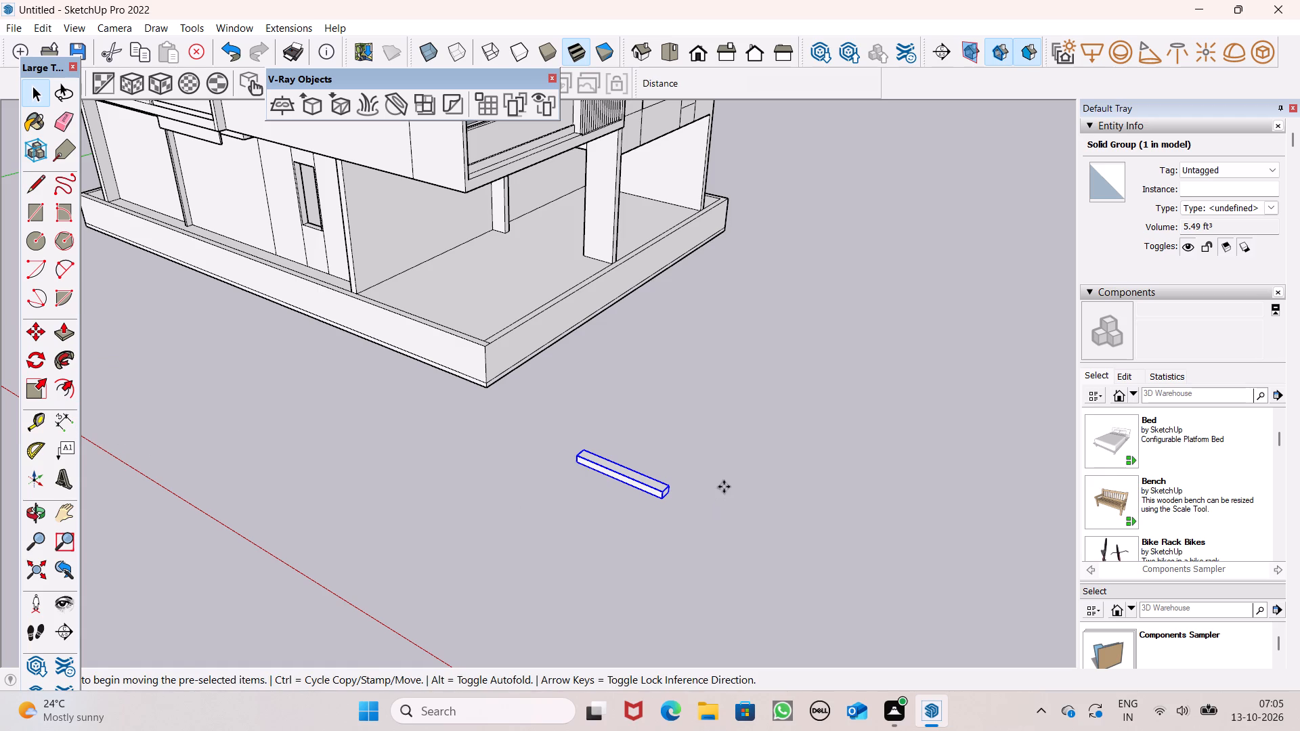
pyautogui.hotkey('shift', 'Return')
pyautogui.scroll(7, 639, 469)
pyautogui.scroll(1, 720, 559)
pyautogui.moveTo(712, 569); pyautogui.dragTo(632, 571, button='middle')
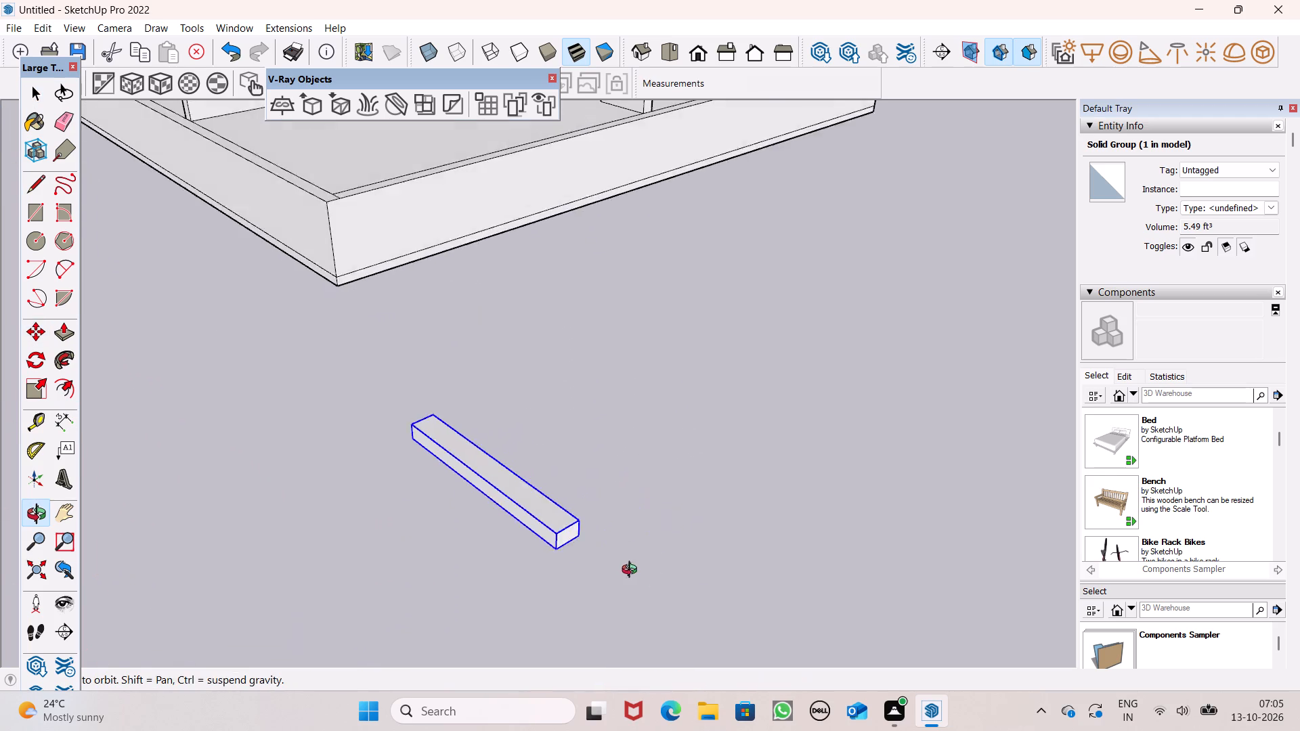
pyautogui.moveTo(632, 571); pyautogui.dragTo(603, 547, button='middle')
pyautogui.scroll(4, 521, 532)
pyautogui.scroll(-5, 450, 305)
pyautogui.moveTo(496, 426); pyautogui.dragTo(494, 460, button='middle')
pyautogui.scroll(1, 496, 460)
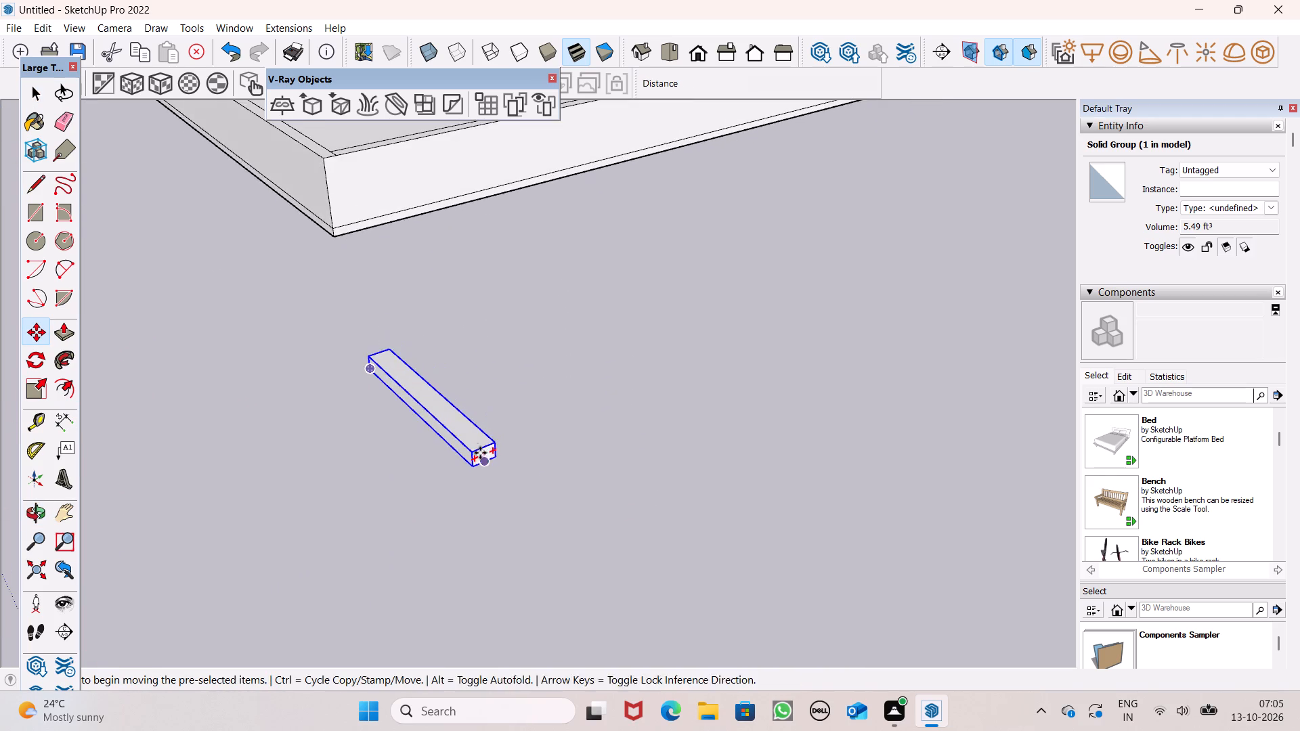
pyautogui.scroll(5, 450, 413)
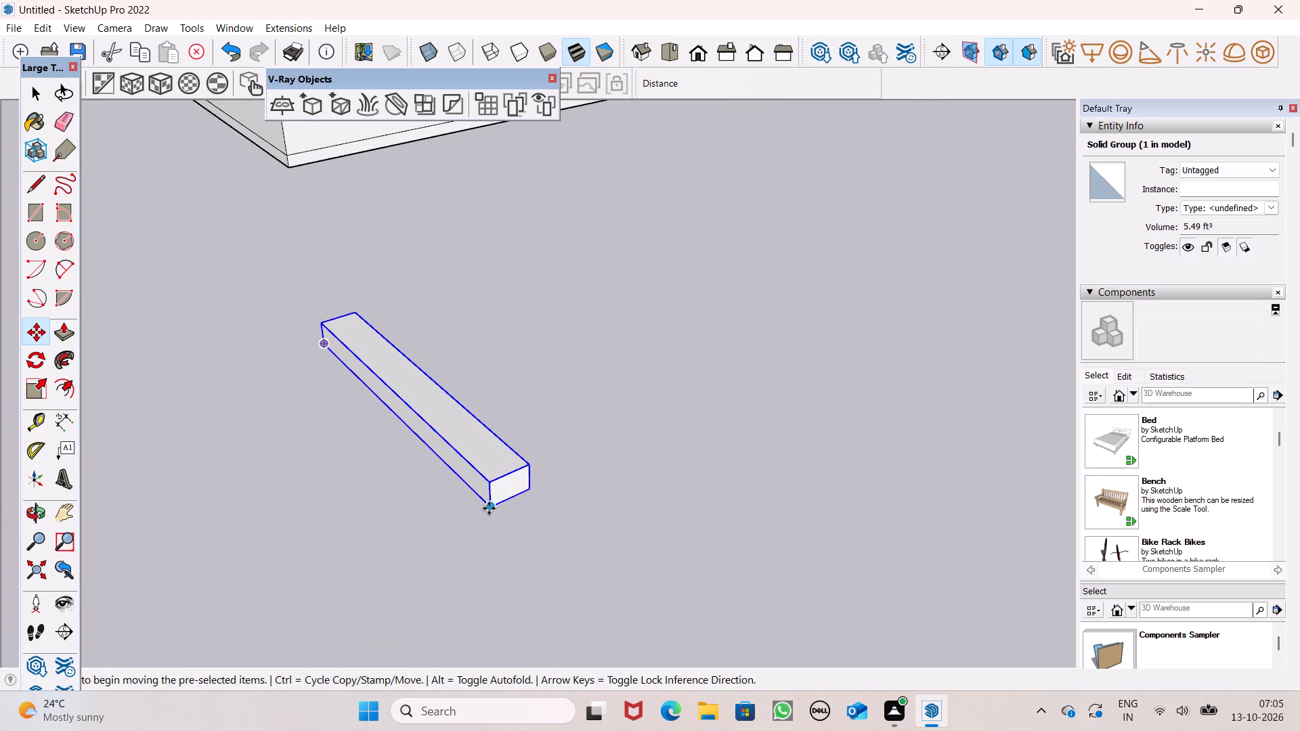
pyautogui.moveTo(489, 508); pyautogui.dragTo(525, 467)
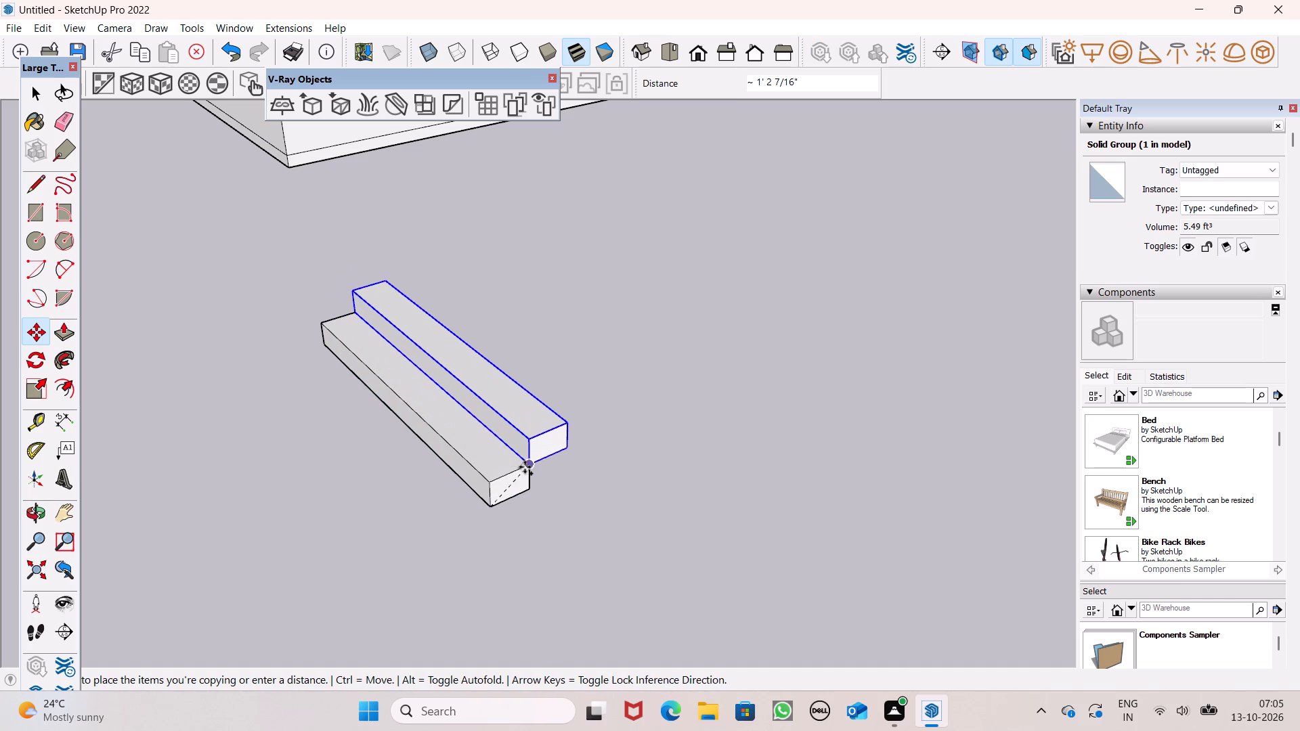
pyautogui.moveTo(525, 467); pyautogui.dragTo(527, 467)
pyautogui.moveTo(526, 465); pyautogui.dragTo(535, 439)
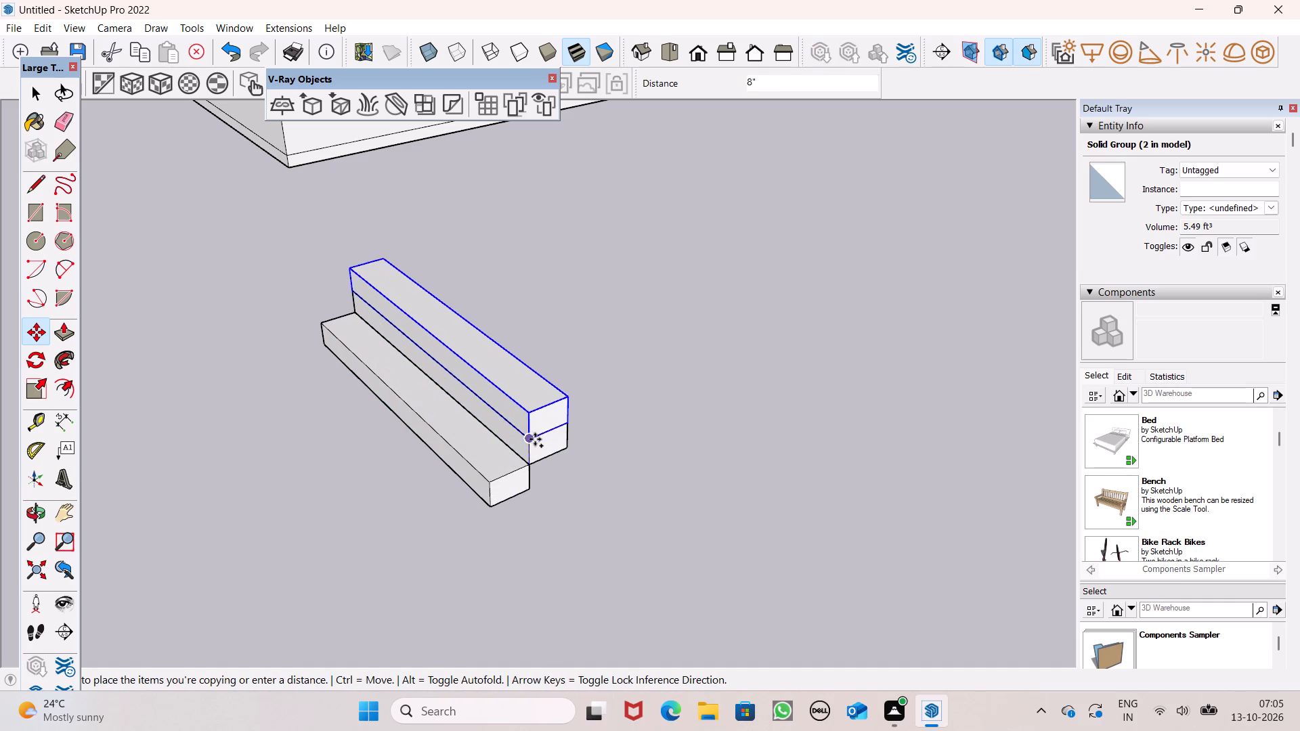
pyautogui.moveTo(535, 439); pyautogui.dragTo(562, 419)
# Copy the top tread two more times up the flight with the same diagonal corner-to-corner offset of about 1' 2".
pyautogui.scroll(-5, 582, 440)
pyautogui.moveTo(662, 491); pyautogui.dragTo(640, 514, button='middle')
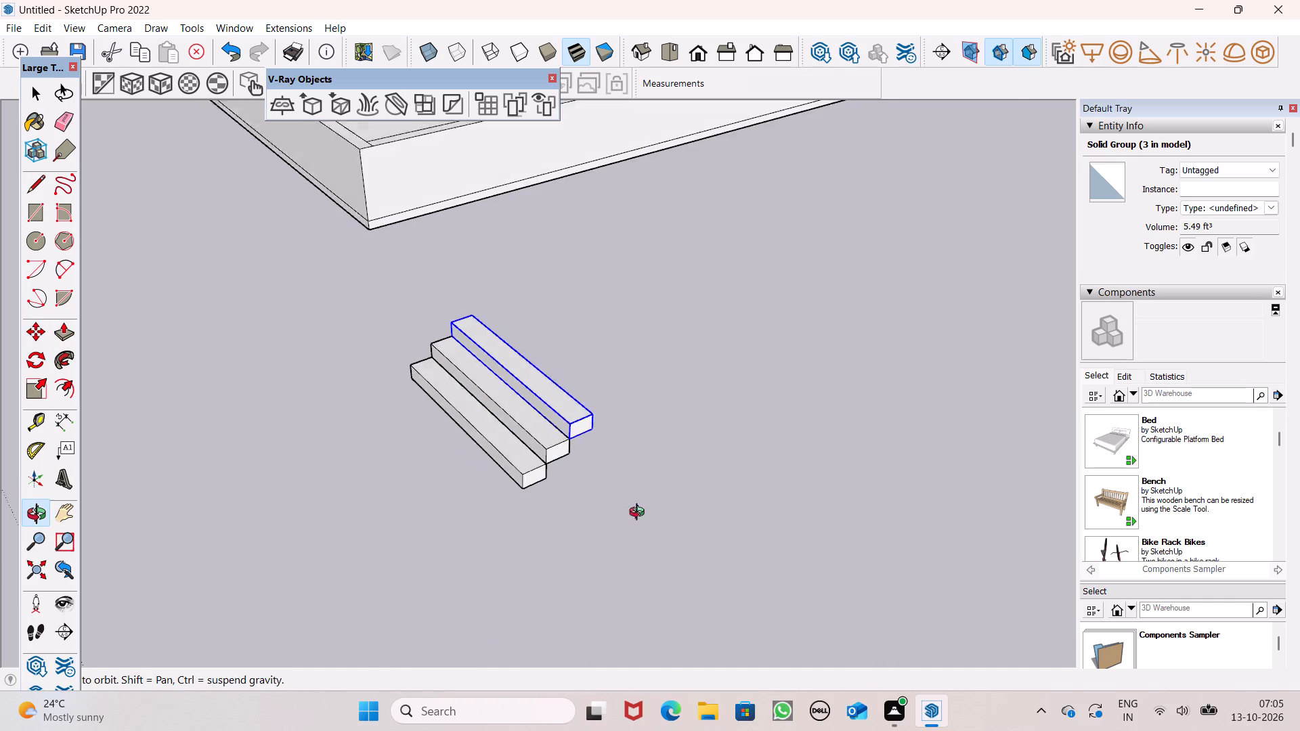
pyautogui.moveTo(640, 514); pyautogui.dragTo(566, 529, button='middle')
pyautogui.scroll(8, 522, 400)
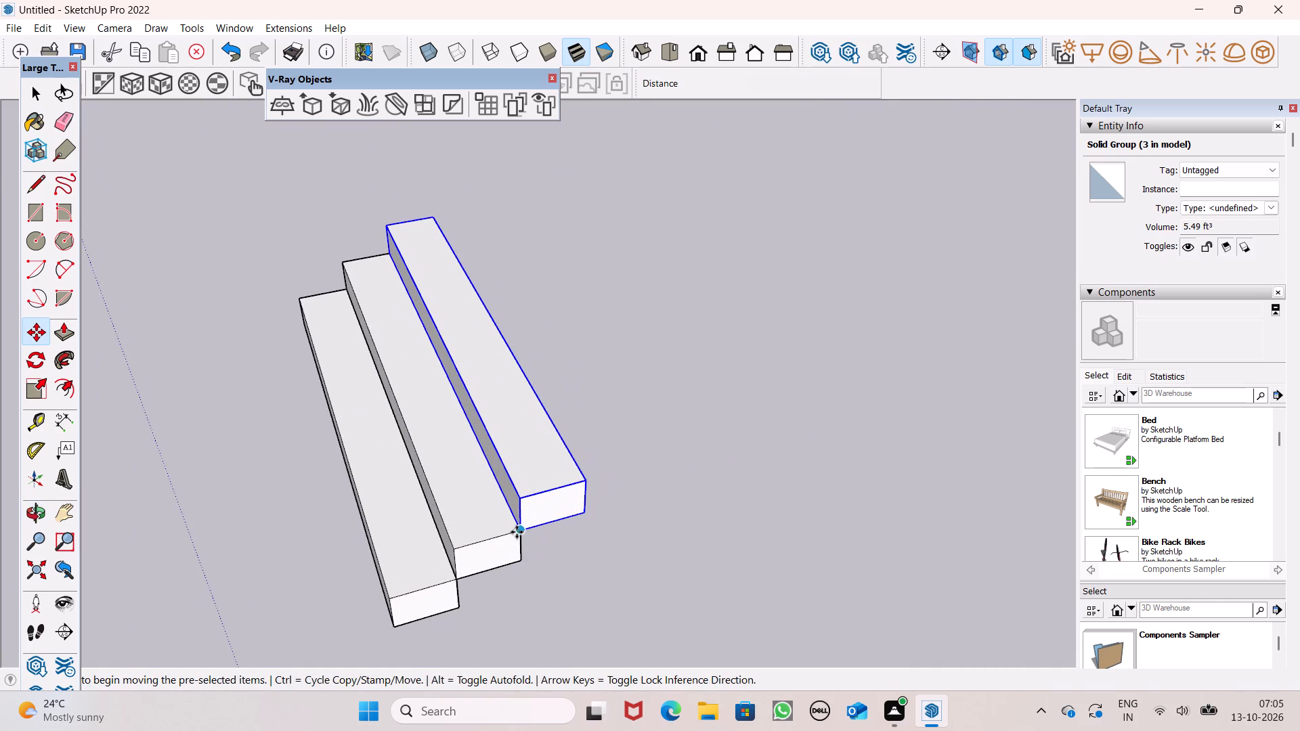
pyautogui.moveTo(524, 529); pyautogui.dragTo(582, 483)
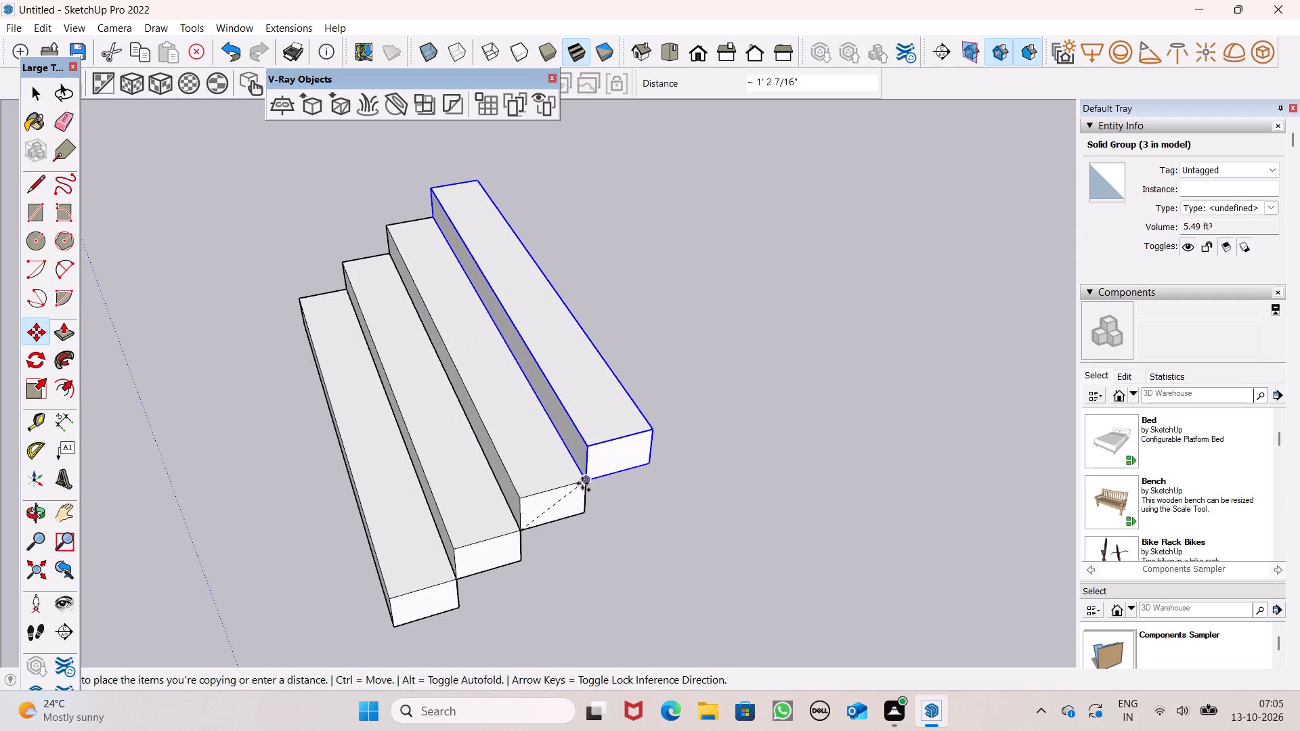
pyautogui.moveTo(582, 483); pyautogui.dragTo(582, 485)
pyautogui.moveTo(586, 479); pyautogui.dragTo(605, 436)
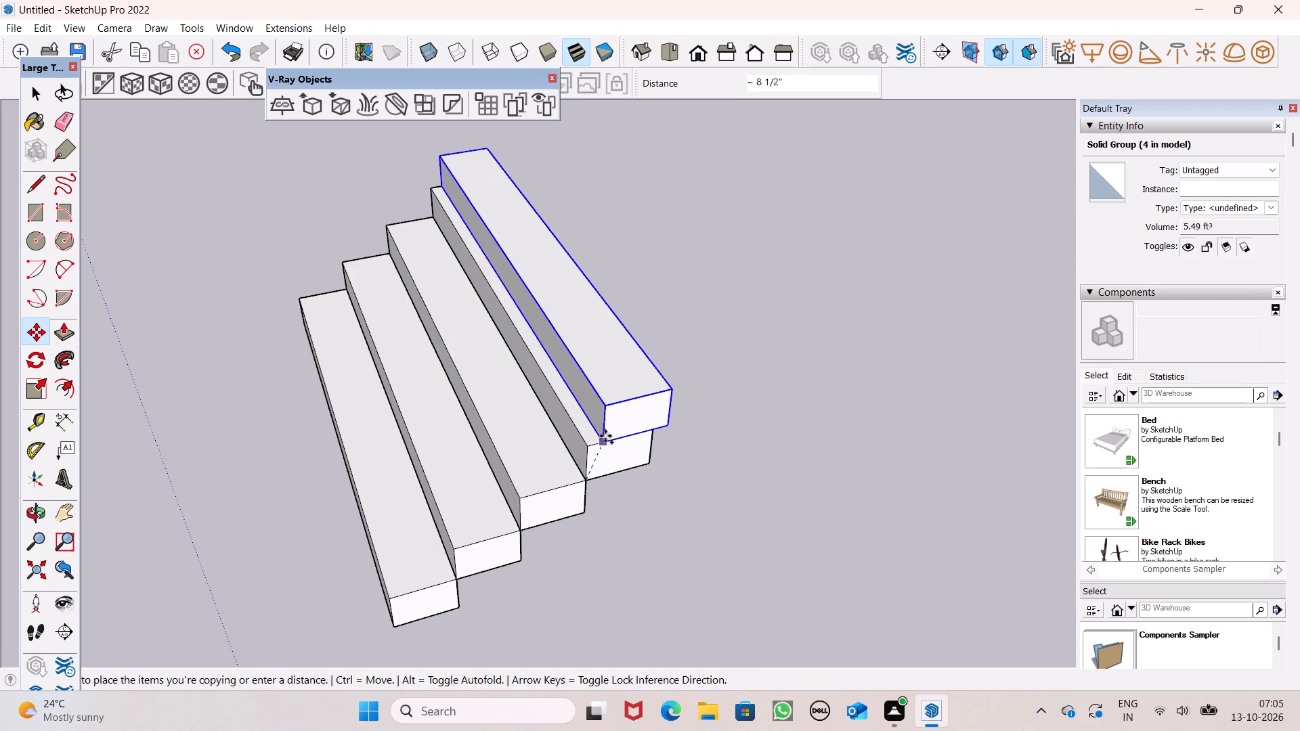
pyautogui.moveTo(605, 436); pyautogui.dragTo(647, 437)
pyautogui.press('space')
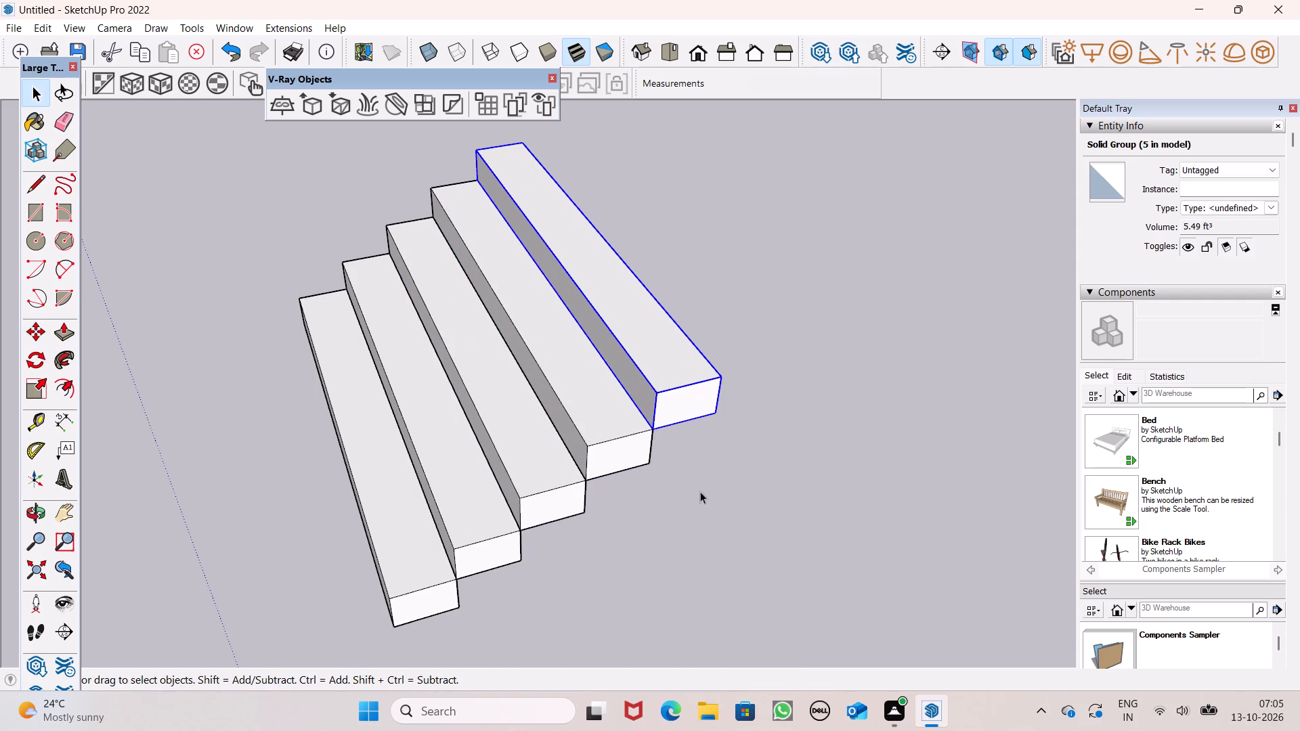
# Copy the top tread and place the copy on its own, well clear of the stair flight.
pyautogui.scroll(-1, 768, 502)
pyautogui.scroll(1, 768, 512)
pyautogui.scroll(-11, 768, 512)
pyautogui.click(810, 550)
pyautogui.scroll(-6, 766, 492)
pyautogui.moveTo(727, 512); pyautogui.dragTo(825, 470, button='middle')
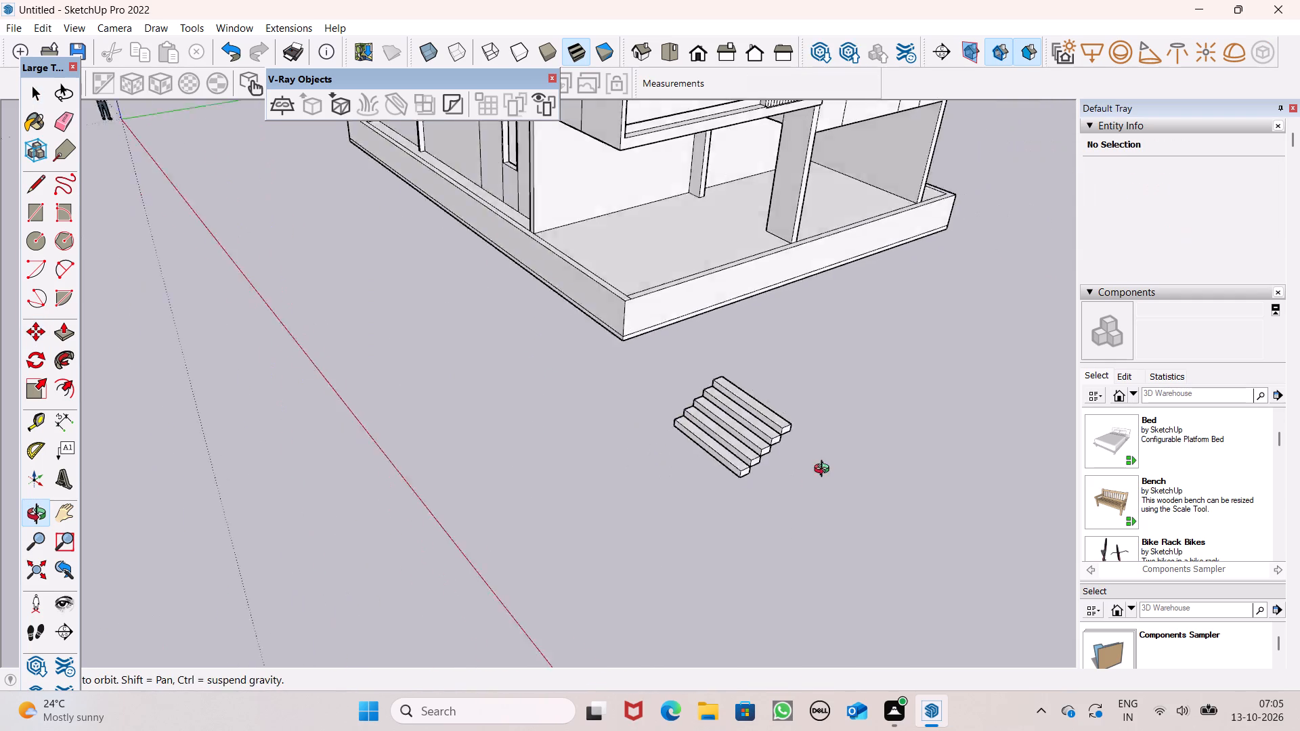
pyautogui.moveTo(825, 470); pyautogui.dragTo(843, 460, button='middle')
pyautogui.scroll(5, 812, 424)
pyautogui.moveTo(797, 452); pyautogui.dragTo(750, 485, button='middle')
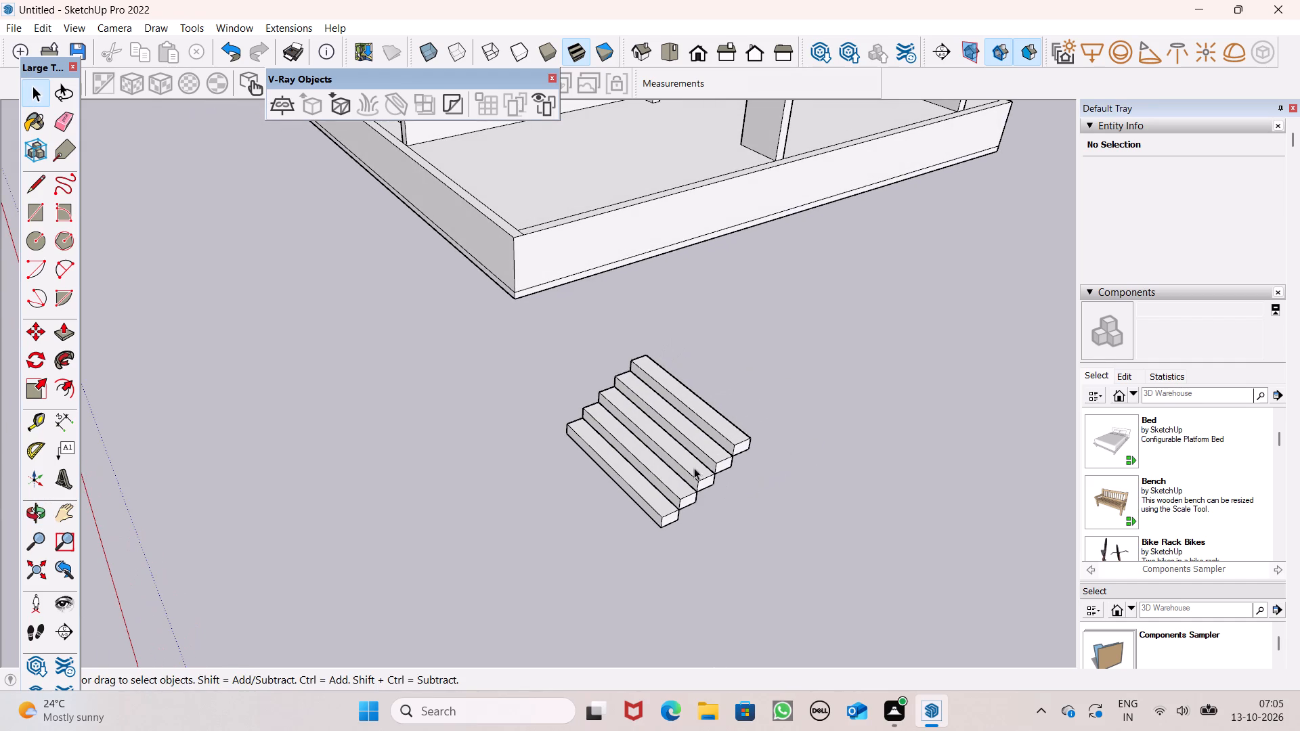
pyautogui.click(730, 436)
pyautogui.press('m')
pyautogui.press('Return')
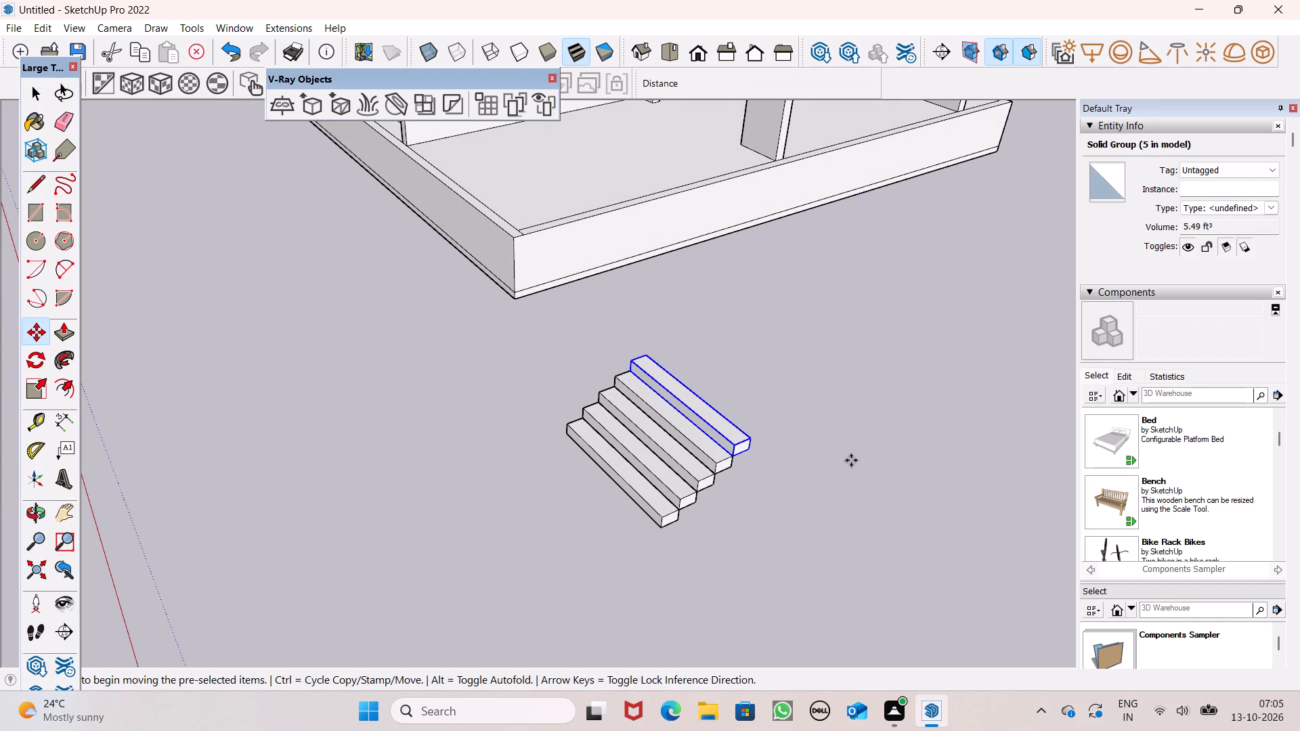
pyautogui.moveTo(737, 444); pyautogui.dragTo(749, 454)
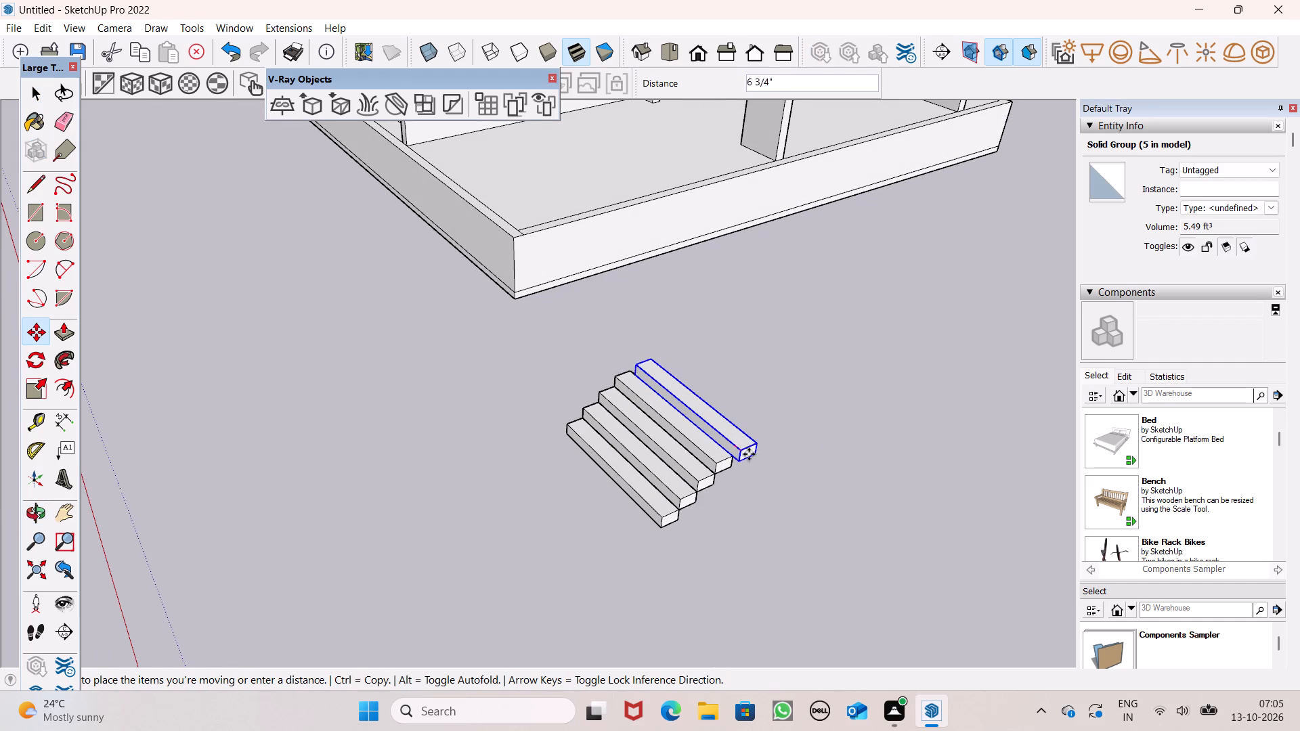
pyautogui.moveTo(749, 454); pyautogui.dragTo(1156, 652)
# Copy the top tread two more times up the flight, each set corner to corner about 1' 2 7/16" from the previous one.
pyautogui.scroll(-3, 655, 426)
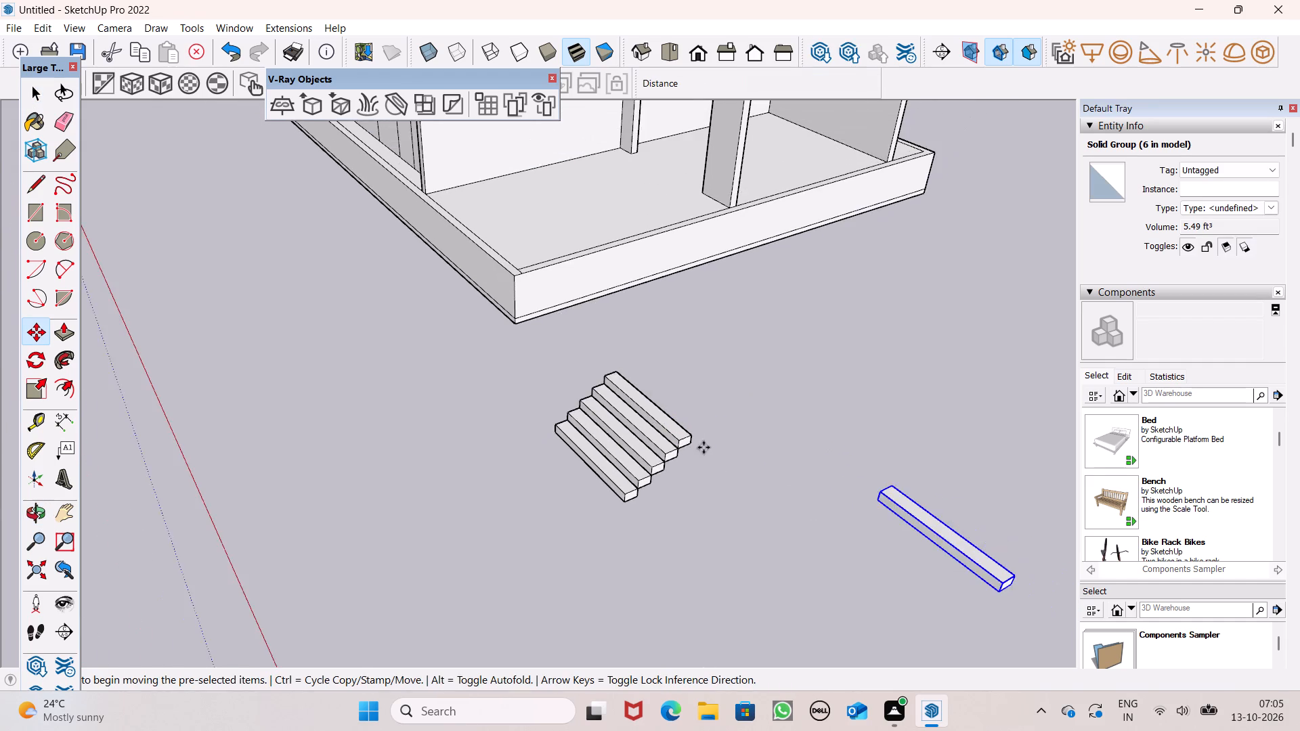
pyautogui.moveTo(704, 449); pyautogui.dragTo(592, 484, button='middle')
pyautogui.scroll(6, 579, 474)
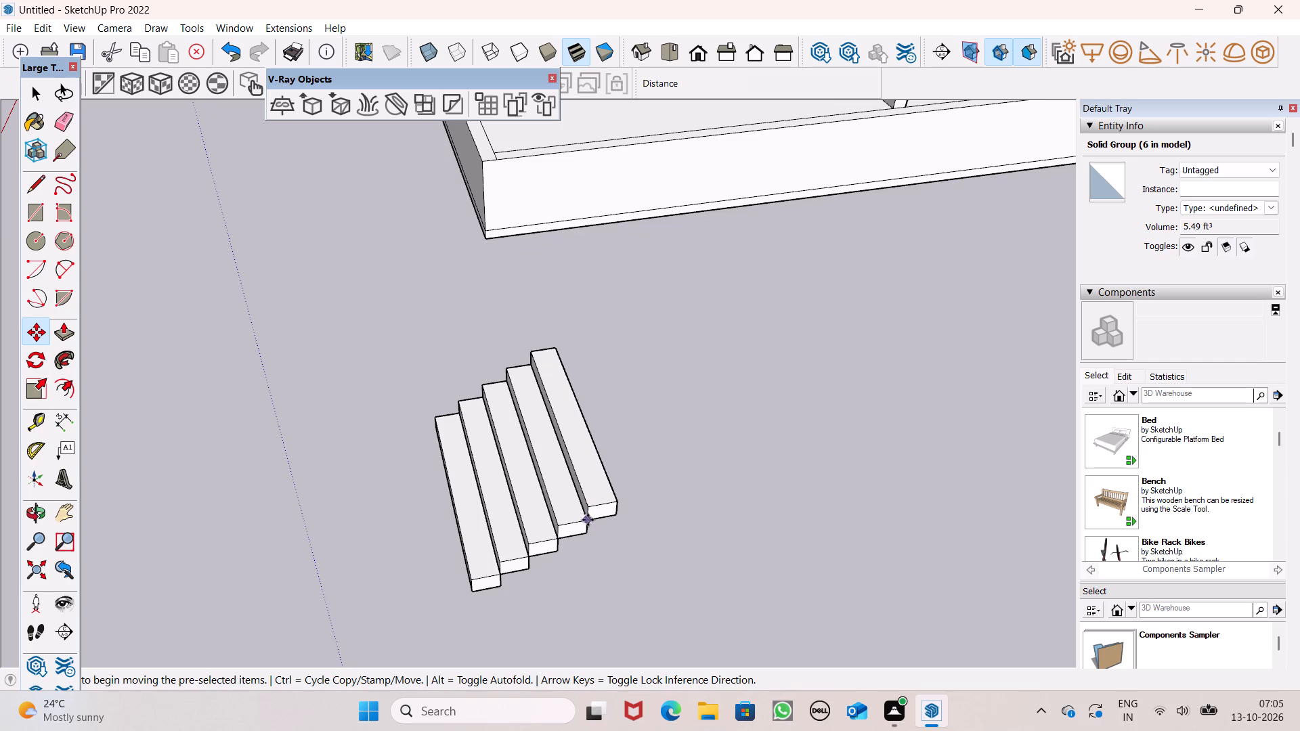
pyautogui.moveTo(588, 520); pyautogui.dragTo(605, 504)
pyautogui.press('space')
pyautogui.click(591, 501)
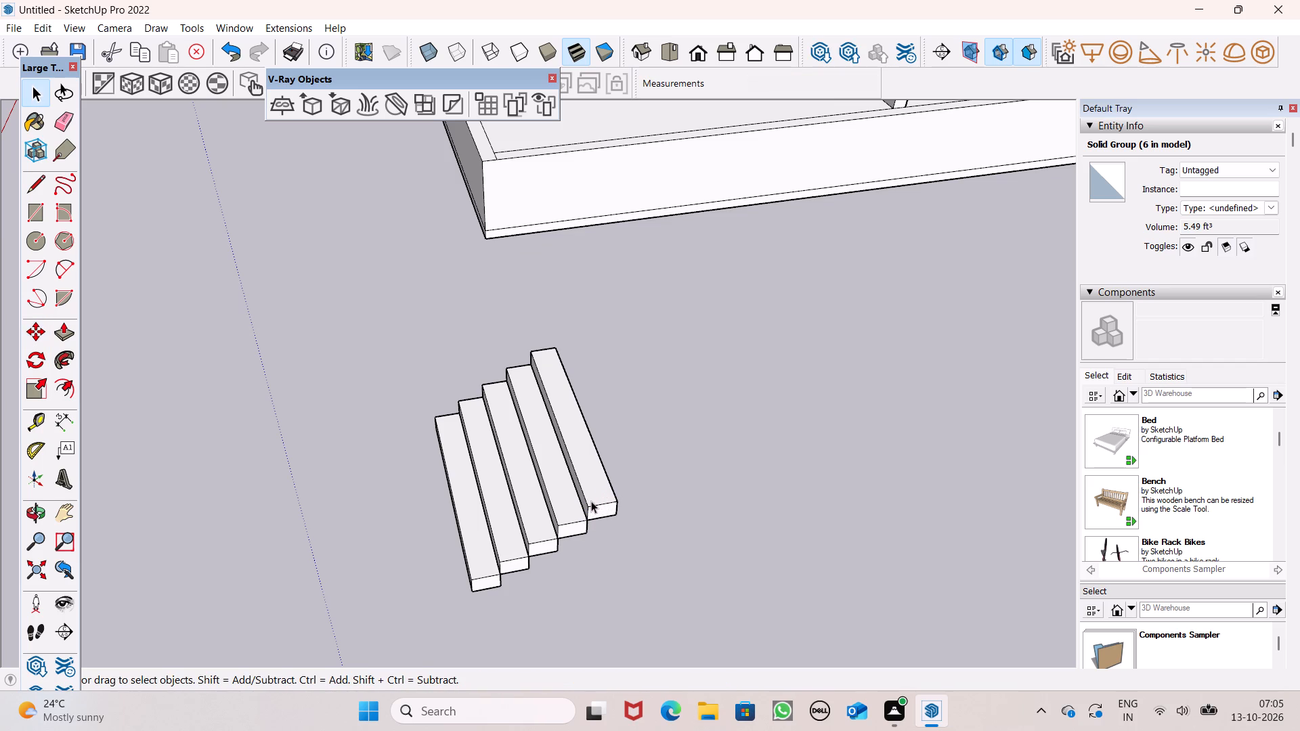
pyautogui.press('m')
pyautogui.press('Return')
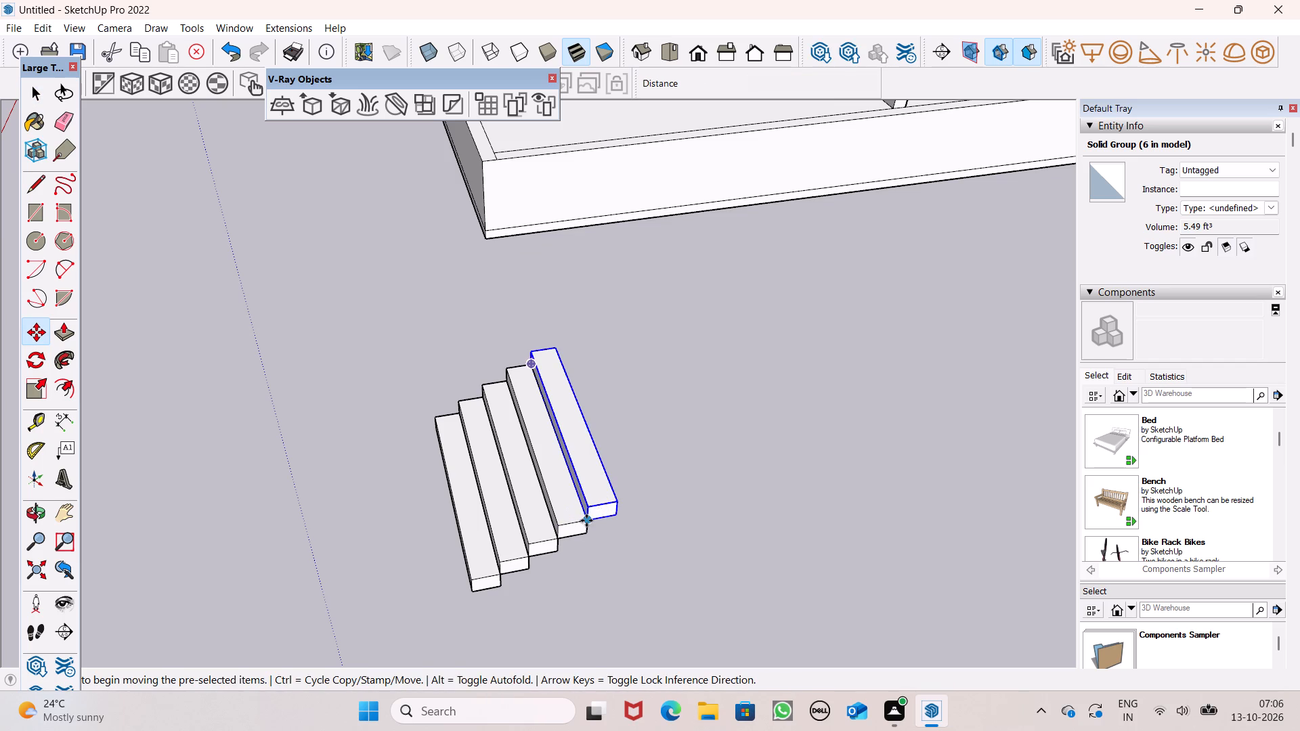
pyautogui.moveTo(587, 520); pyautogui.dragTo(620, 504)
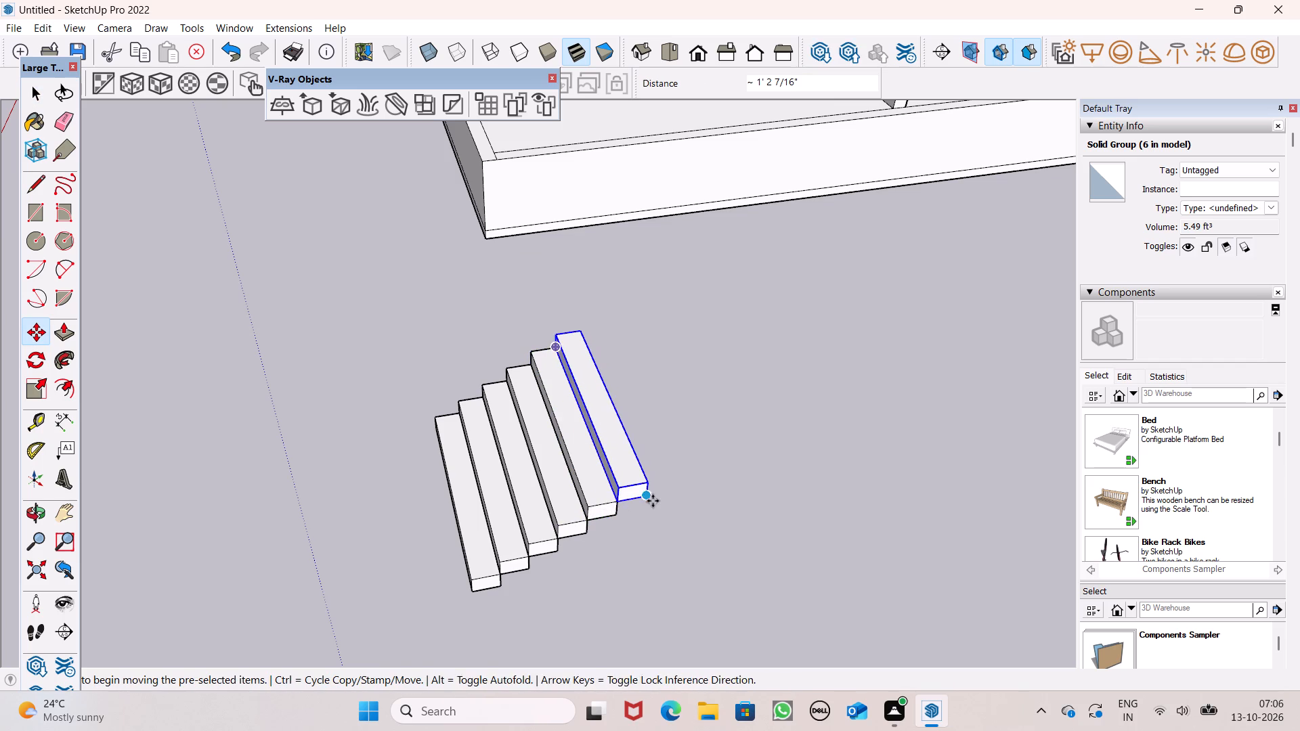
pyautogui.moveTo(615, 501); pyautogui.dragTo(646, 483)
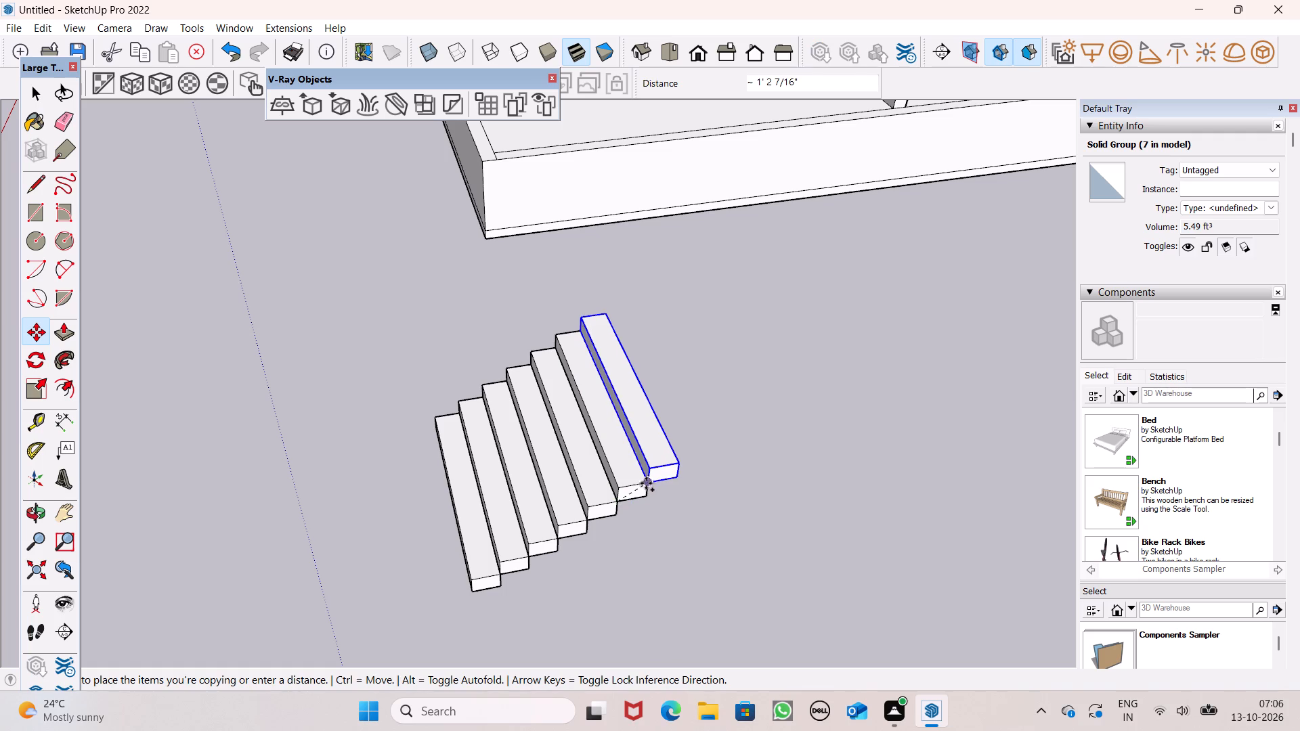
pyautogui.moveTo(646, 483); pyautogui.dragTo(647, 482)
pyautogui.press('space')
pyautogui.click(675, 550)
# Select all seven treads of the stair flight and make them one group.
pyautogui.scroll(-5, 670, 521)
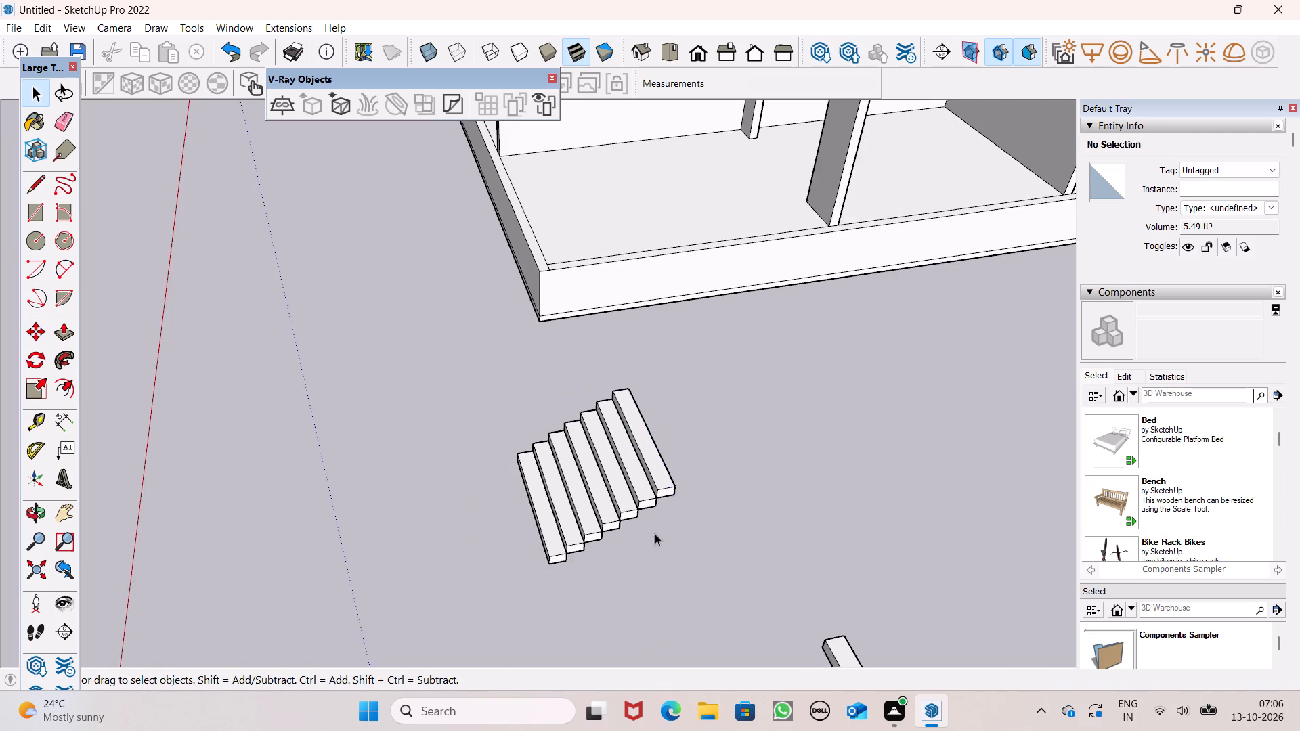
pyautogui.moveTo(655, 533); pyautogui.dragTo(982, 423, button='middle')
pyautogui.moveTo(842, 441); pyautogui.dragTo(900, 470, button='middle')
pyautogui.scroll(2, 847, 392)
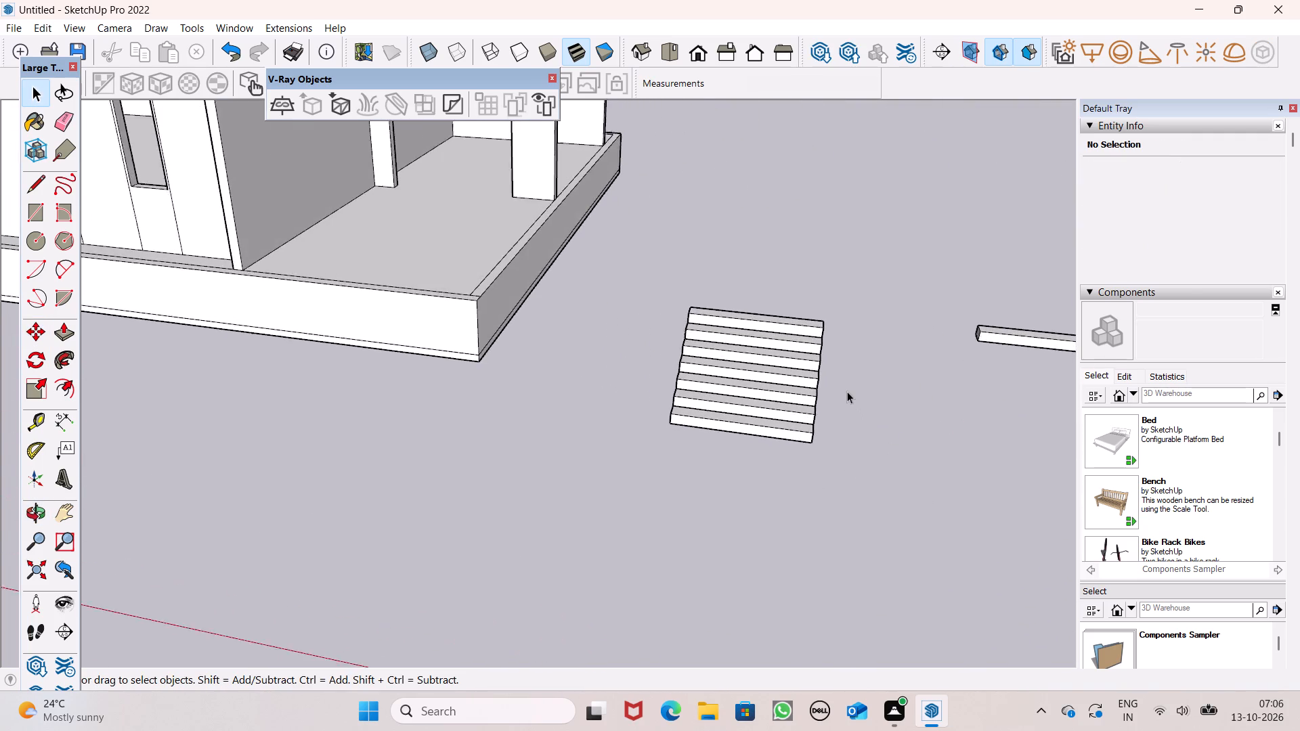
pyautogui.scroll(4, 847, 391)
pyautogui.scroll(4, 621, 409)
pyautogui.keyDown('ctrl'); pyautogui.click(588, 460); pyautogui.keyUp('ctrl')
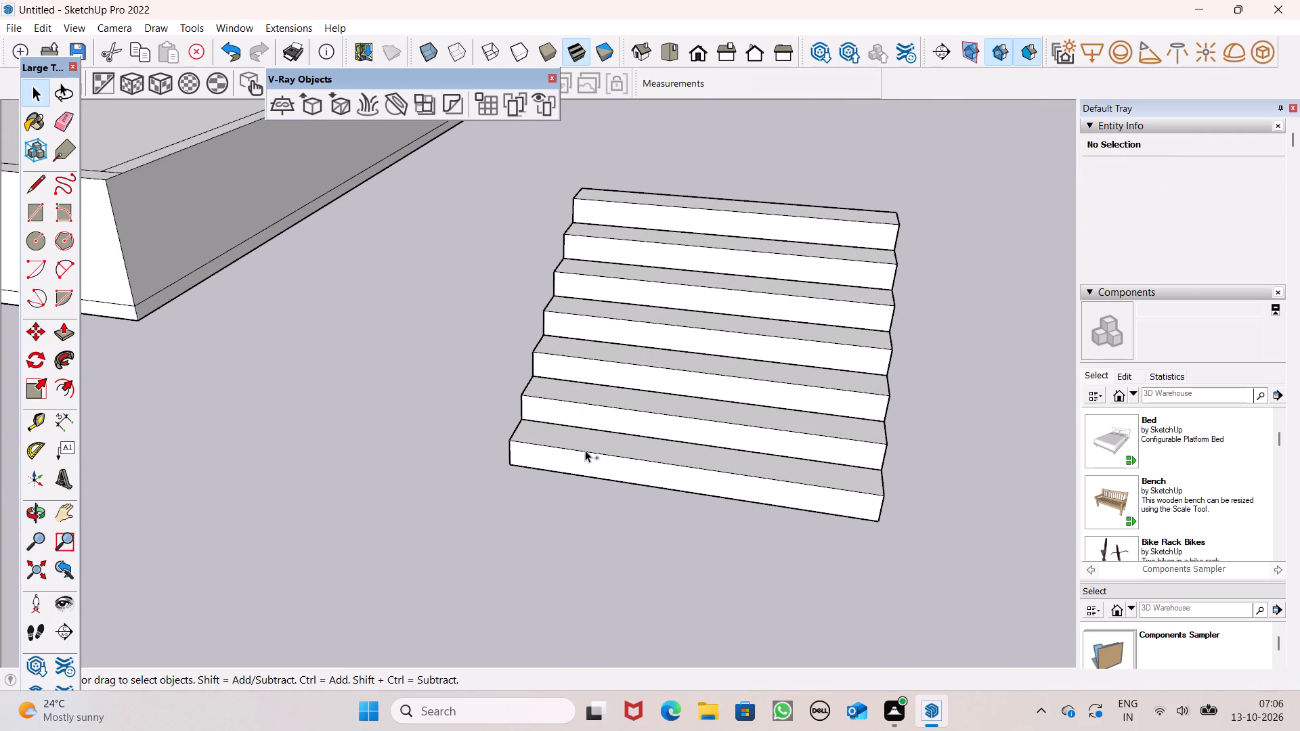
pyautogui.keyDown('ctrl'); pyautogui.click(601, 395); pyautogui.keyUp('ctrl')
pyautogui.keyDown('ctrl'); pyautogui.click(619, 355); pyautogui.keyUp('ctrl')
pyautogui.keyDown('ctrl'); pyautogui.click(643, 313); pyautogui.keyUp('ctrl')
pyautogui.keyDown('ctrl'); pyautogui.click(651, 292); pyautogui.keyUp('ctrl')
pyautogui.keyDown('ctrl'); pyautogui.click(659, 257); pyautogui.keyUp('ctrl')
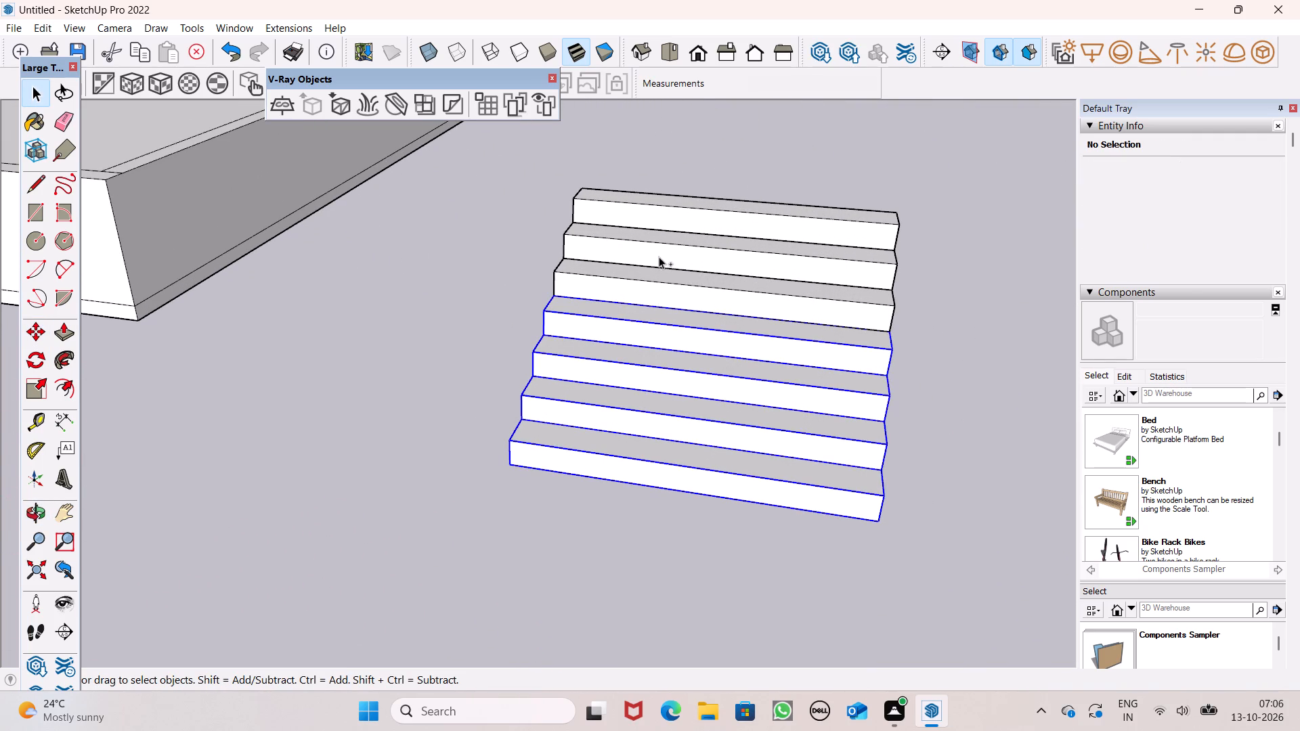
pyautogui.keyDown('ctrl'); pyautogui.click(674, 202); pyautogui.keyUp('ctrl')
pyautogui.keyDown('ctrl'); pyautogui.rightClick(678, 223); pyautogui.keyUp('ctrl')
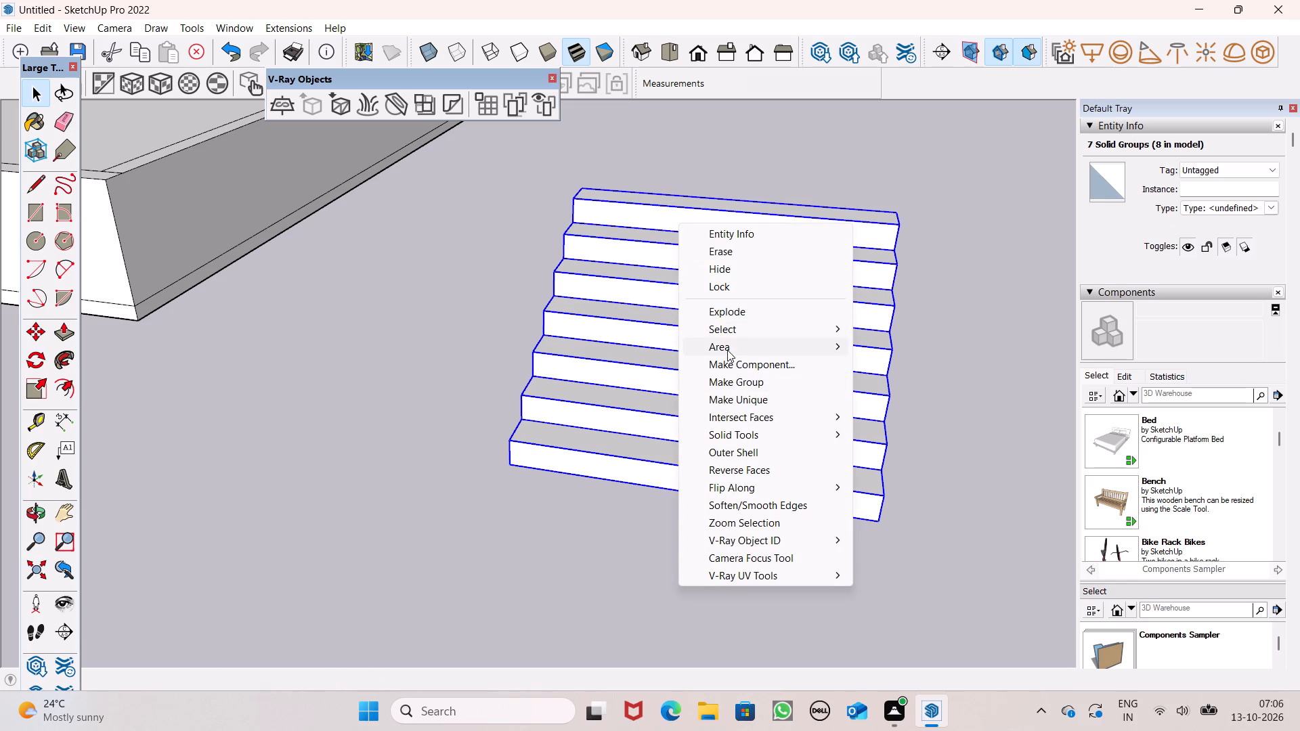
pyautogui.keyDown('ctrl'); pyautogui.click(733, 383); pyautogui.keyUp('ctrl')
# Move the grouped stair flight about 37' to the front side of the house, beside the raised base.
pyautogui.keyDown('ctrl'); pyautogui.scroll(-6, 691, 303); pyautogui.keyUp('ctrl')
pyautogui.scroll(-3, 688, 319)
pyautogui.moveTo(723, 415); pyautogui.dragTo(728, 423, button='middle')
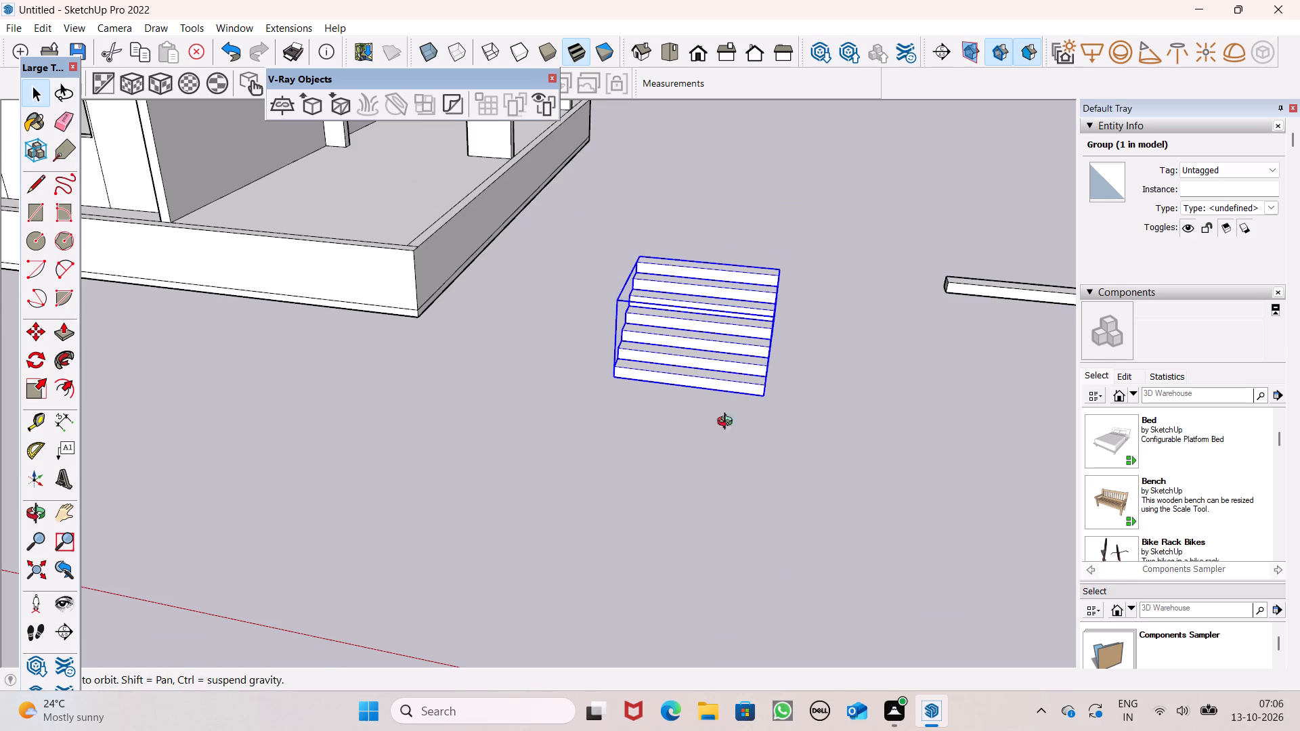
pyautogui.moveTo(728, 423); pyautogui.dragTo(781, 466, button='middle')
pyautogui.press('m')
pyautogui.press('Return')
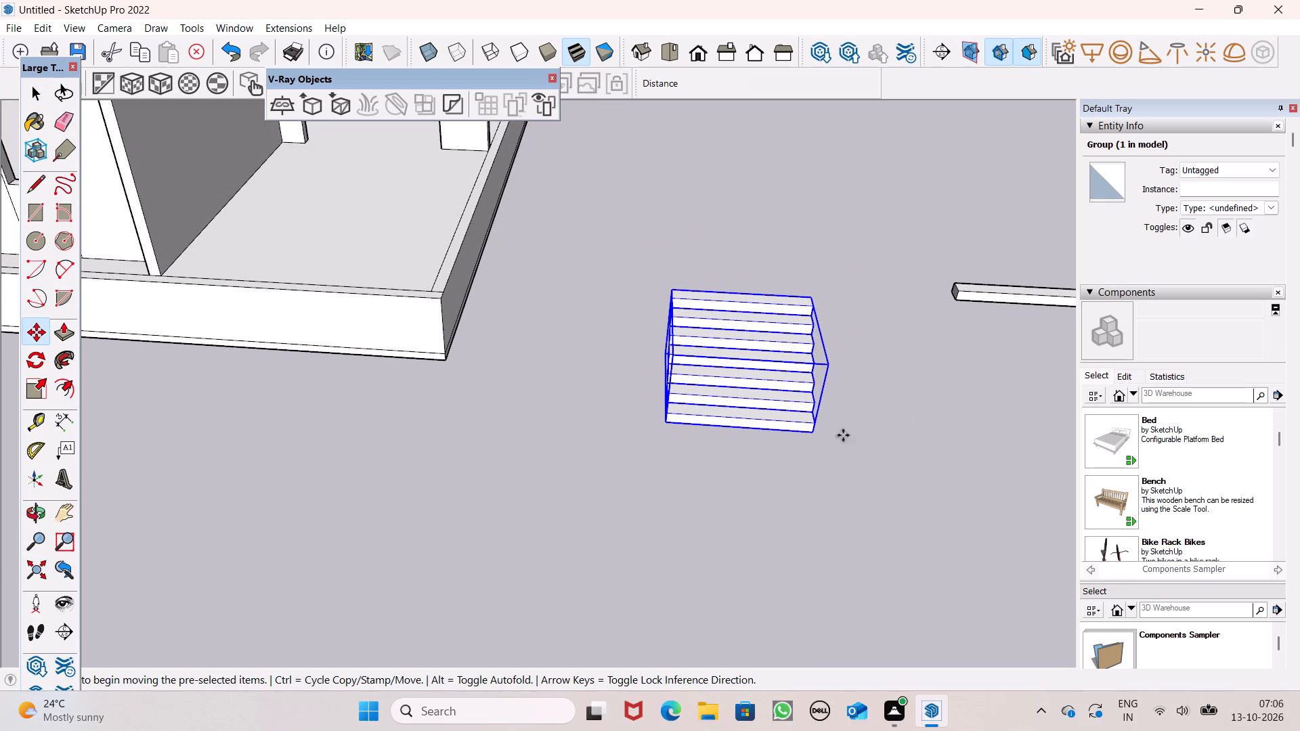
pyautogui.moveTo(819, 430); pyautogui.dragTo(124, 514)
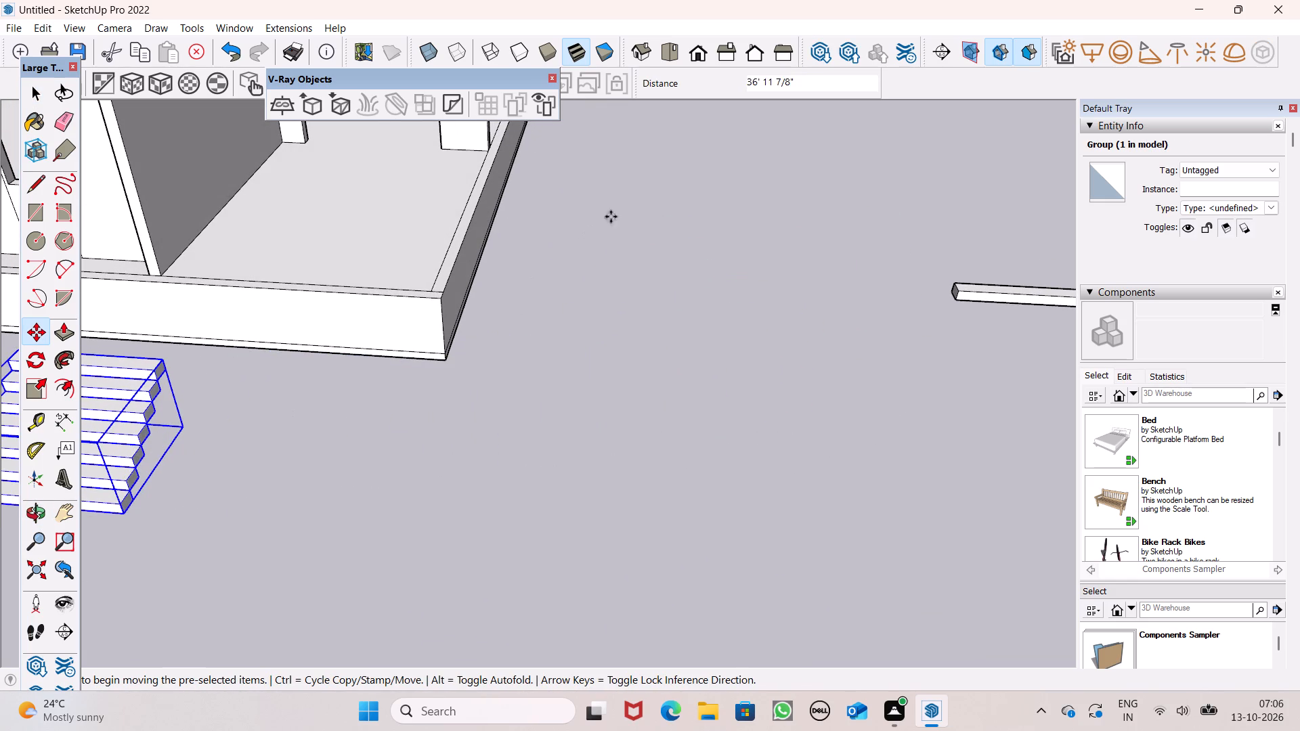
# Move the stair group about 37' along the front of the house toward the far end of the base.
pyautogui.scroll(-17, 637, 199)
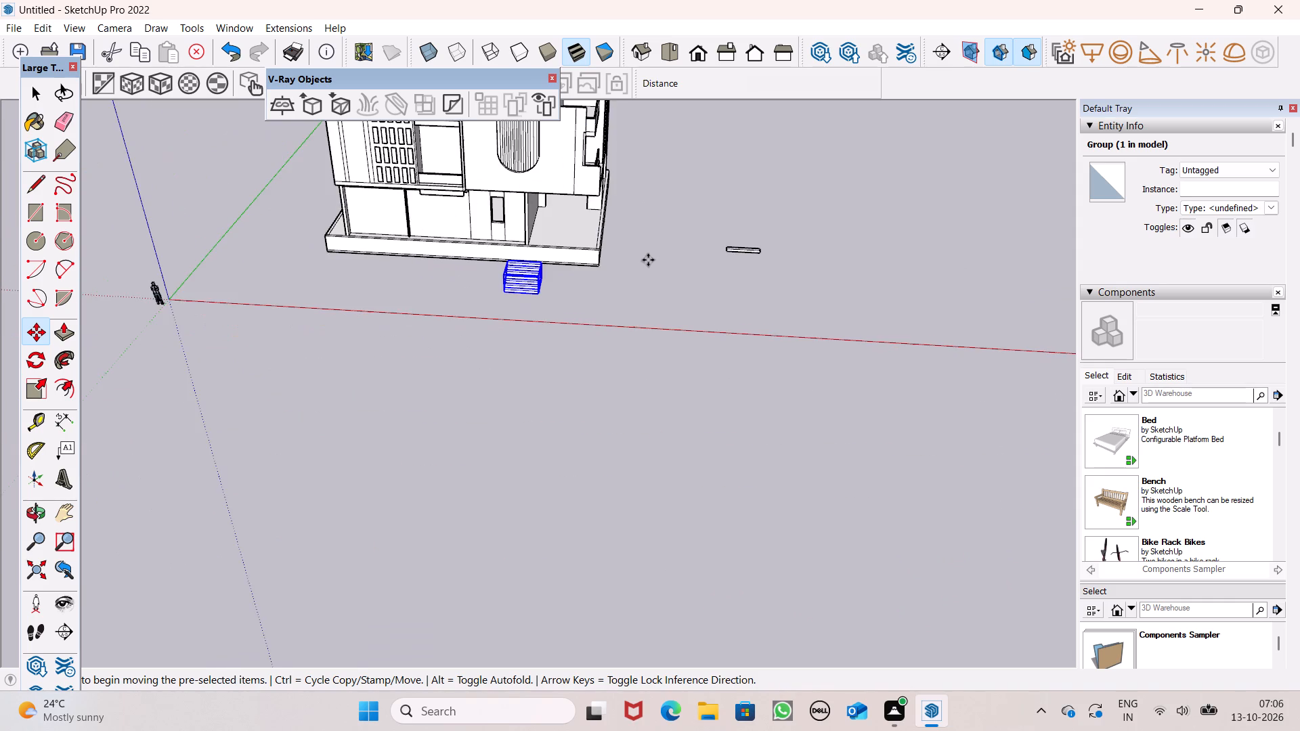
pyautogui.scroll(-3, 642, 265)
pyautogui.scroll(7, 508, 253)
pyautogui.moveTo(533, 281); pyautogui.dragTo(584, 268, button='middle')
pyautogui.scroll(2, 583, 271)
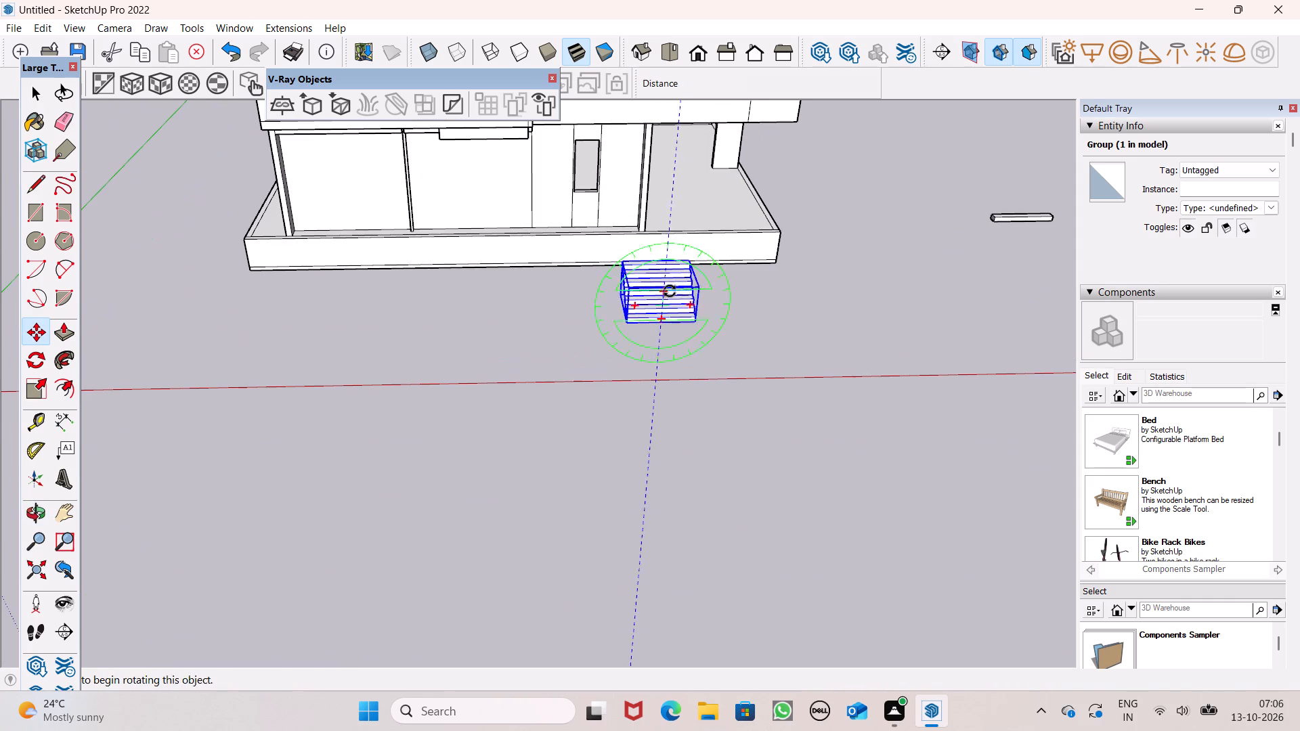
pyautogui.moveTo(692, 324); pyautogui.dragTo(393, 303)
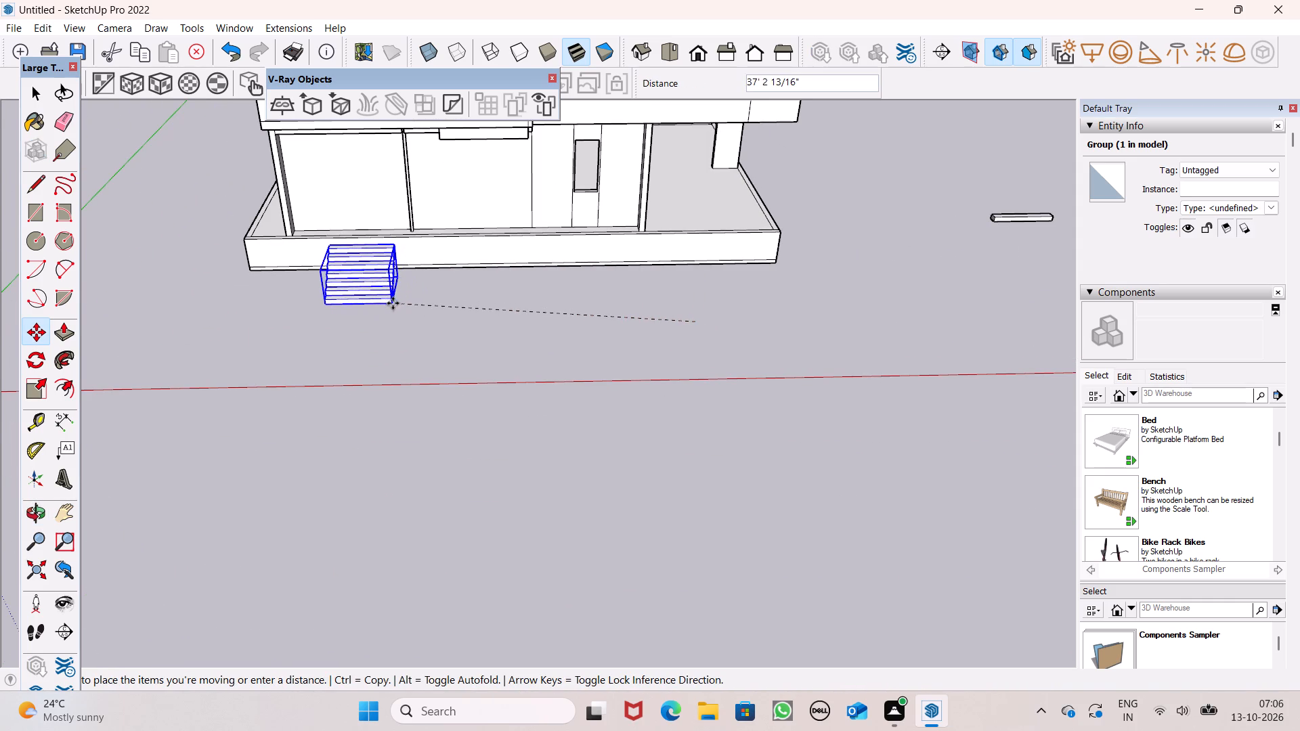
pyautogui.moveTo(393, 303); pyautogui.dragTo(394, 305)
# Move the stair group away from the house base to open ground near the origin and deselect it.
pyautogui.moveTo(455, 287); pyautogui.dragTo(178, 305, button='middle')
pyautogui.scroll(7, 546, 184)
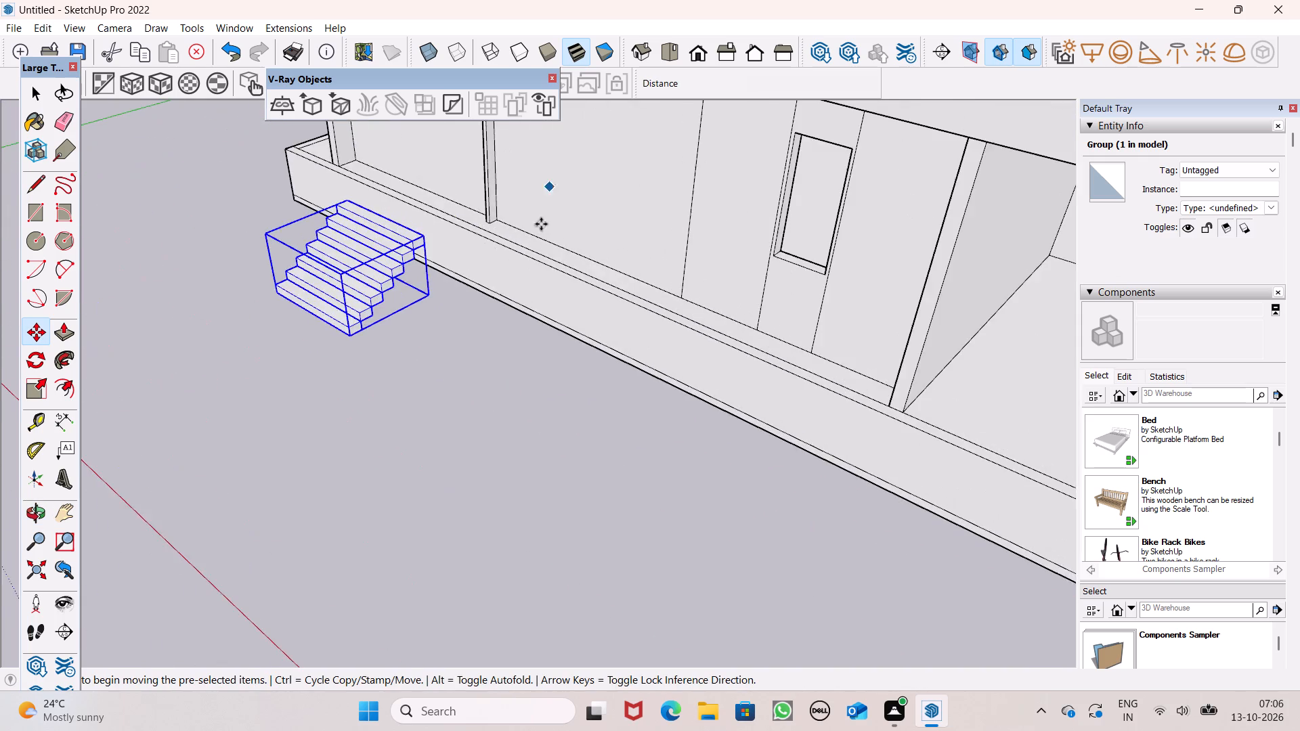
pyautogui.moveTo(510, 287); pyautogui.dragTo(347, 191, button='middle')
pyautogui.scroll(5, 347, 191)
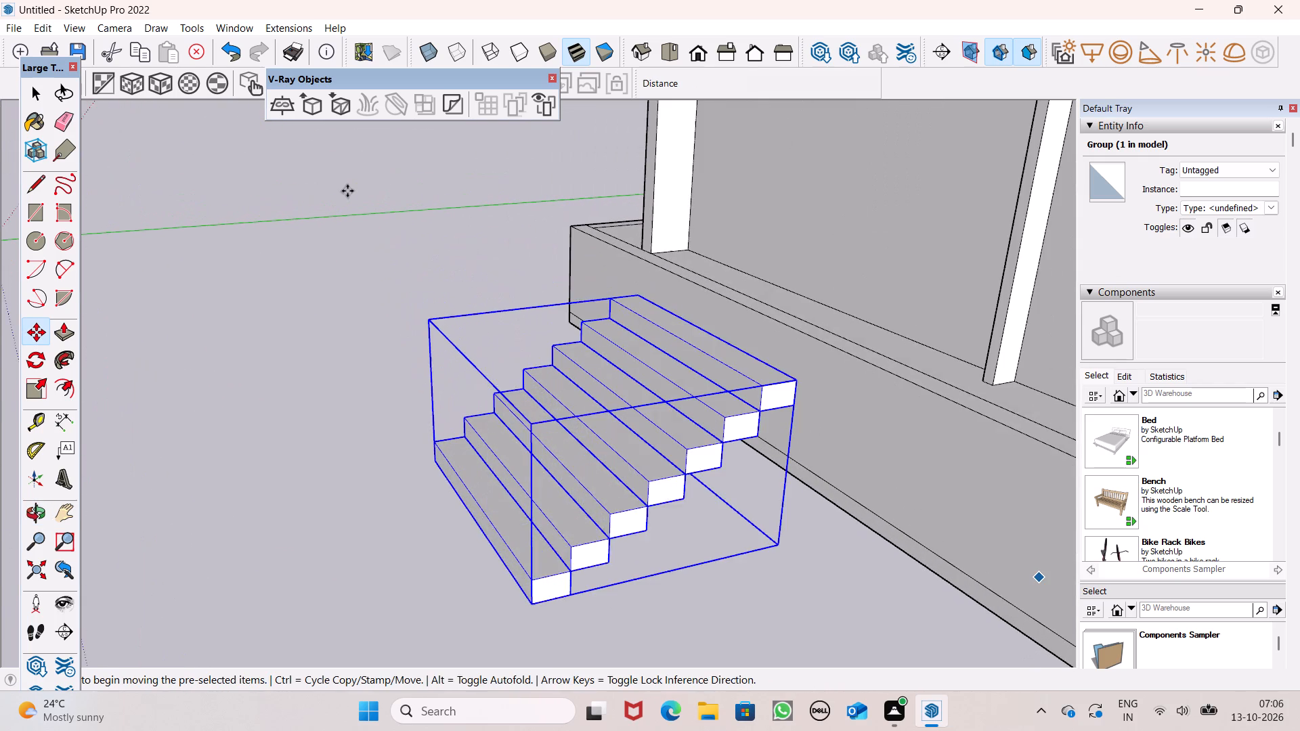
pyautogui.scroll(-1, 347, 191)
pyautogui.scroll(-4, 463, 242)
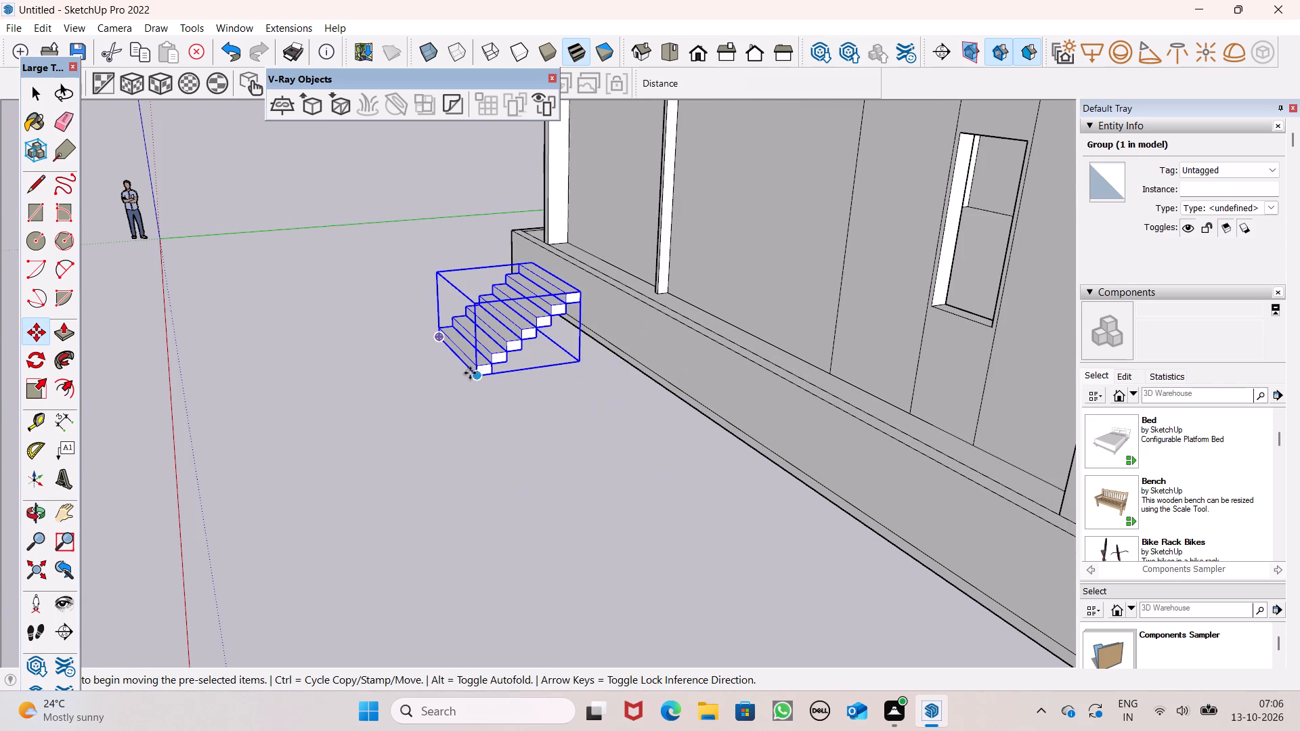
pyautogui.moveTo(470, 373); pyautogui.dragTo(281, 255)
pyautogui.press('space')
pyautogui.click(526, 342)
# Push/Pull the thin bottom strip of the house base's front face outward 11' 6 1/4" as a low slab.
pyautogui.scroll(-4, 584, 219)
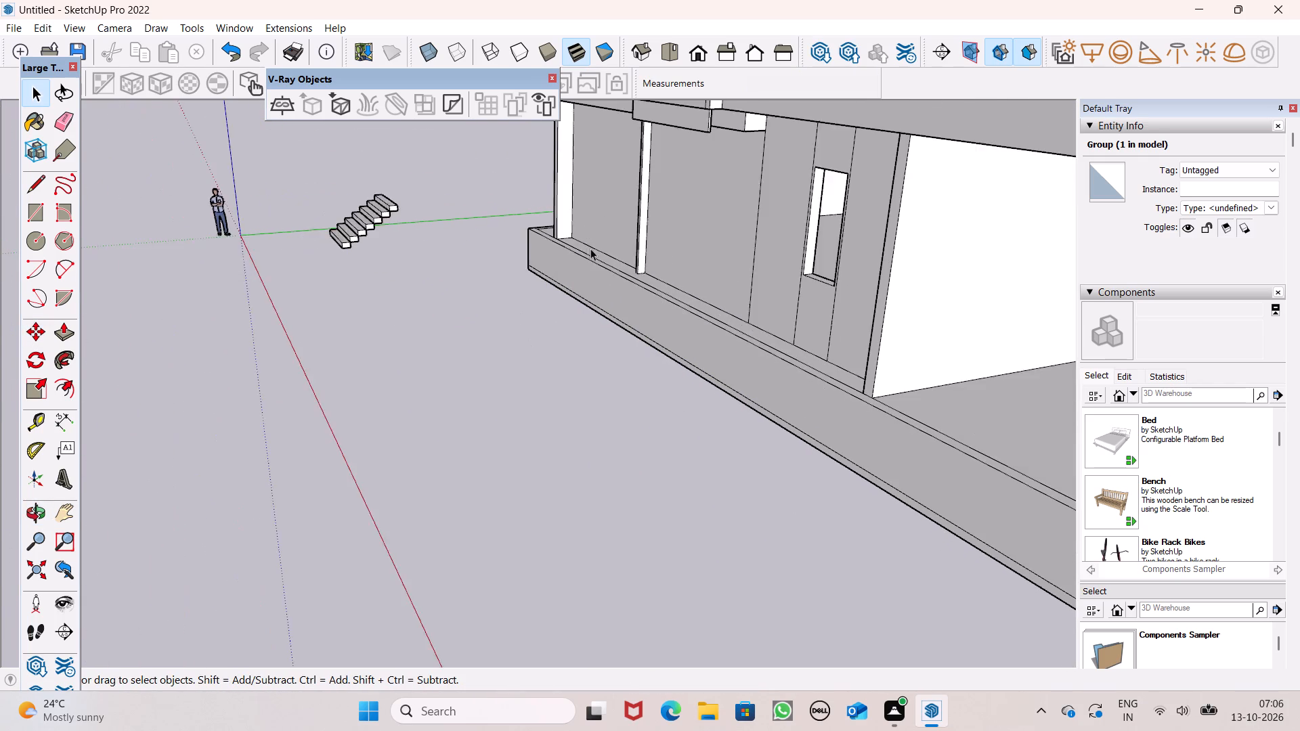
pyautogui.moveTo(643, 339); pyautogui.dragTo(942, 371, button='middle')
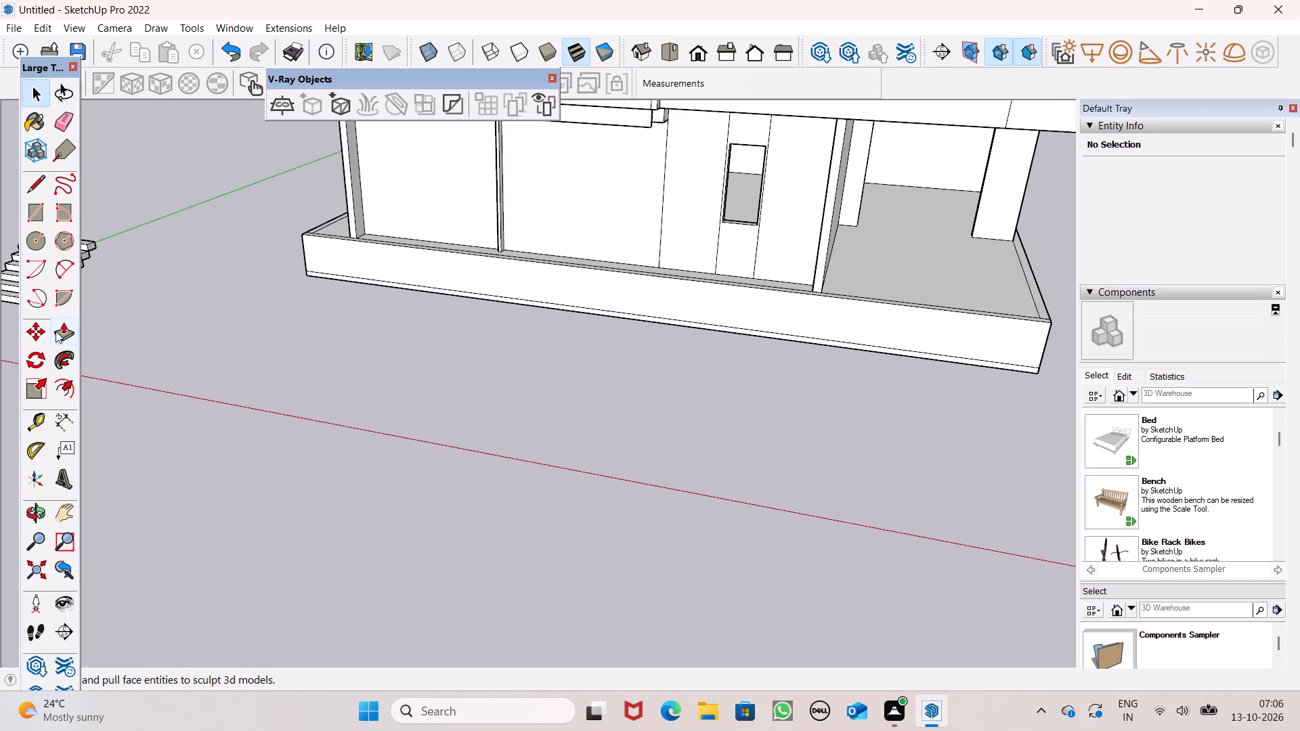
pyautogui.moveTo(56, 331); pyautogui.dragTo(62, 332)
pyautogui.moveTo(530, 301); pyautogui.dragTo(530, 303)
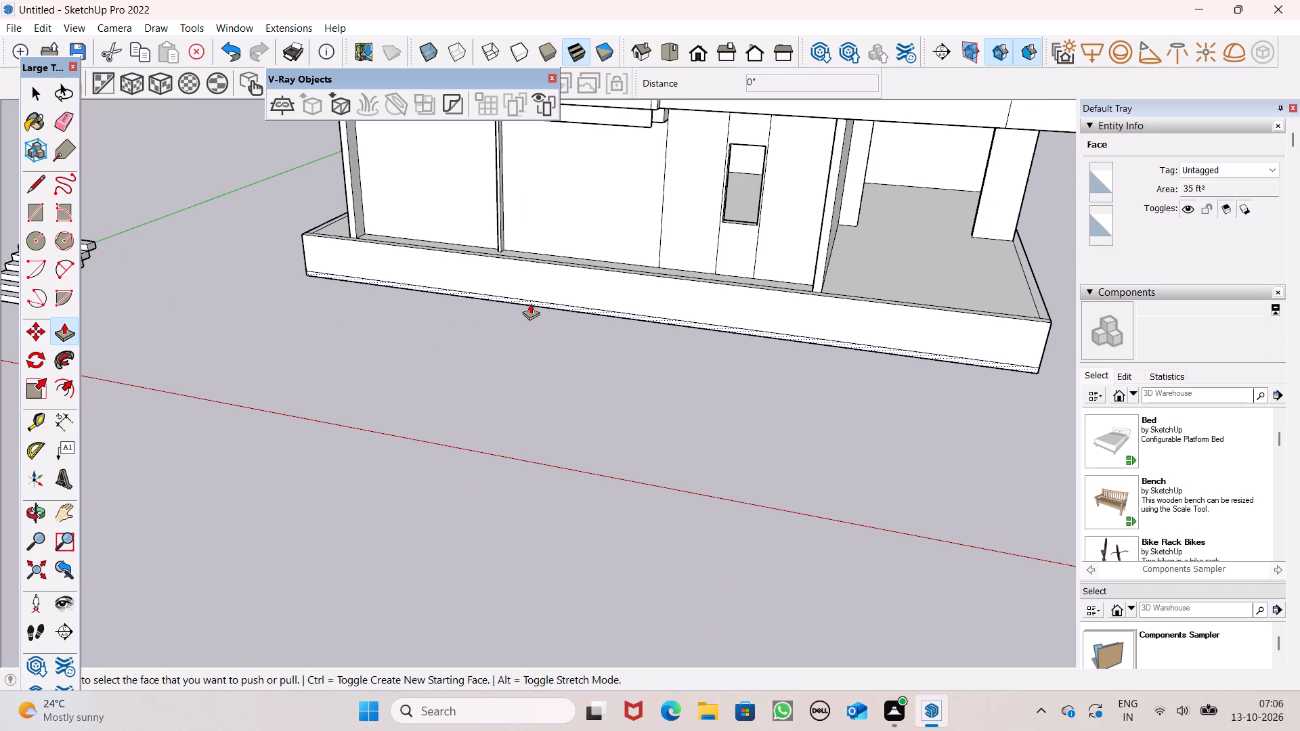
pyautogui.moveTo(530, 303); pyautogui.dragTo(513, 373)
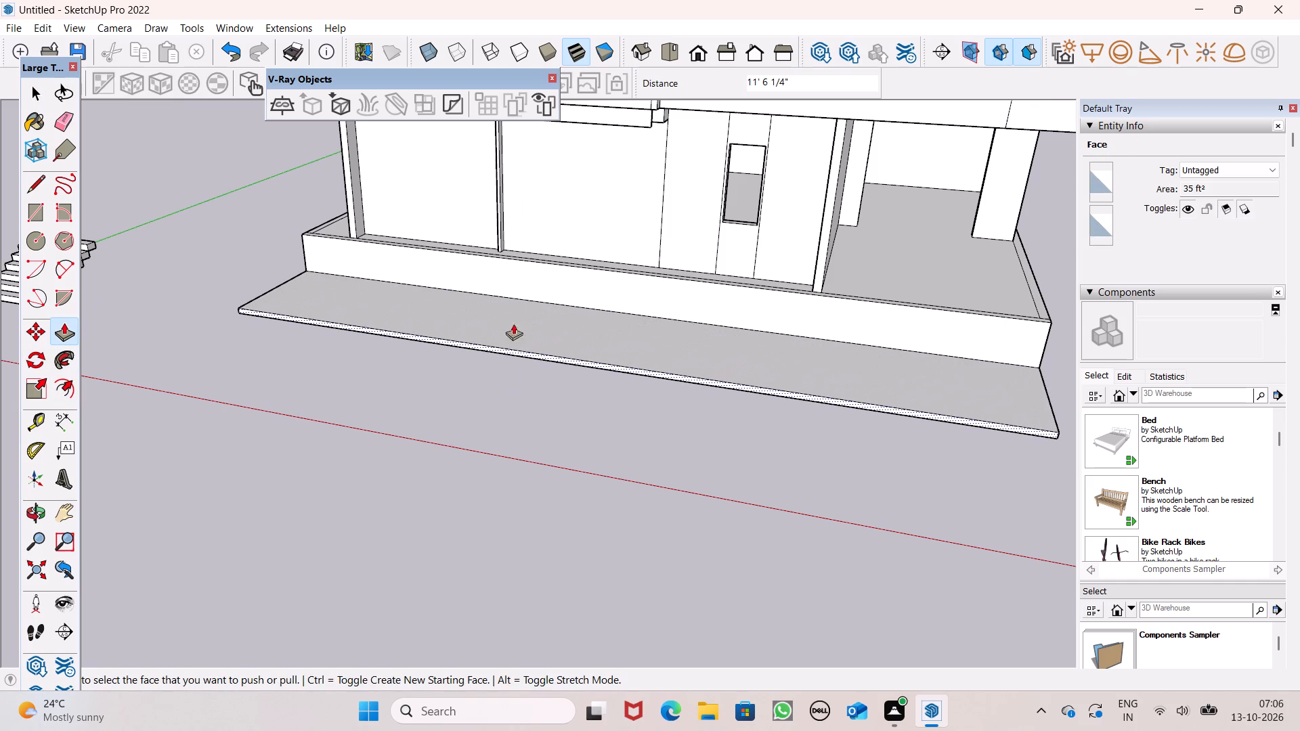
# Extend the low slab's front edge face outward by a further 6' 3 7/8".
pyautogui.scroll(-5, 534, 254)
pyautogui.moveTo(590, 369); pyautogui.dragTo(712, 520, button='middle')
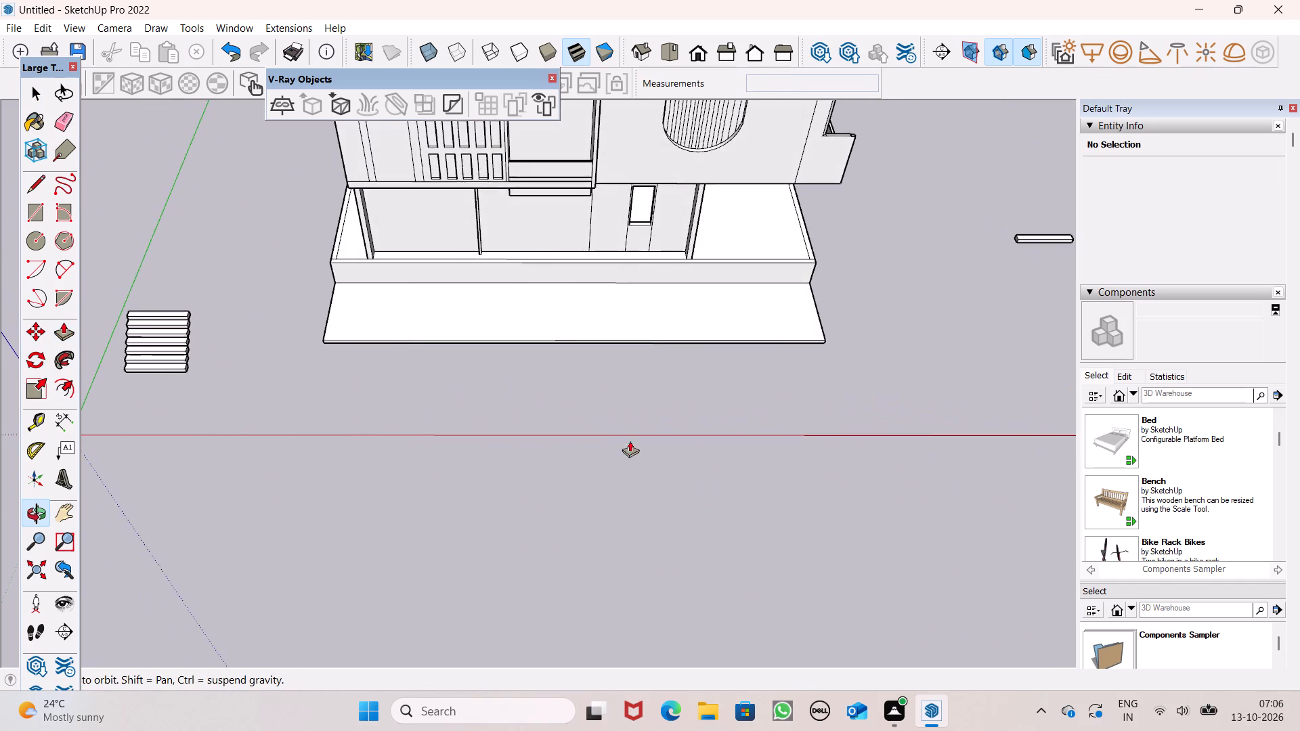
pyautogui.scroll(7, 588, 412)
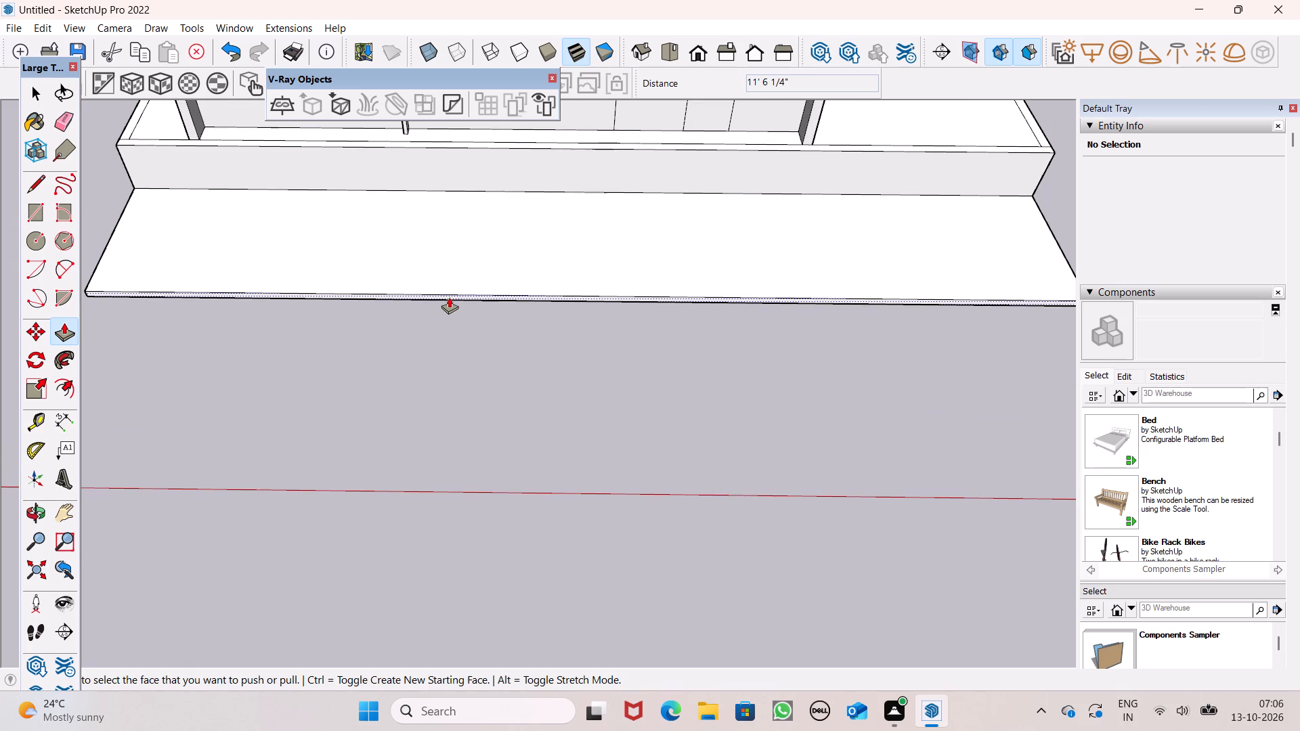
pyautogui.moveTo(447, 297); pyautogui.dragTo(437, 364)
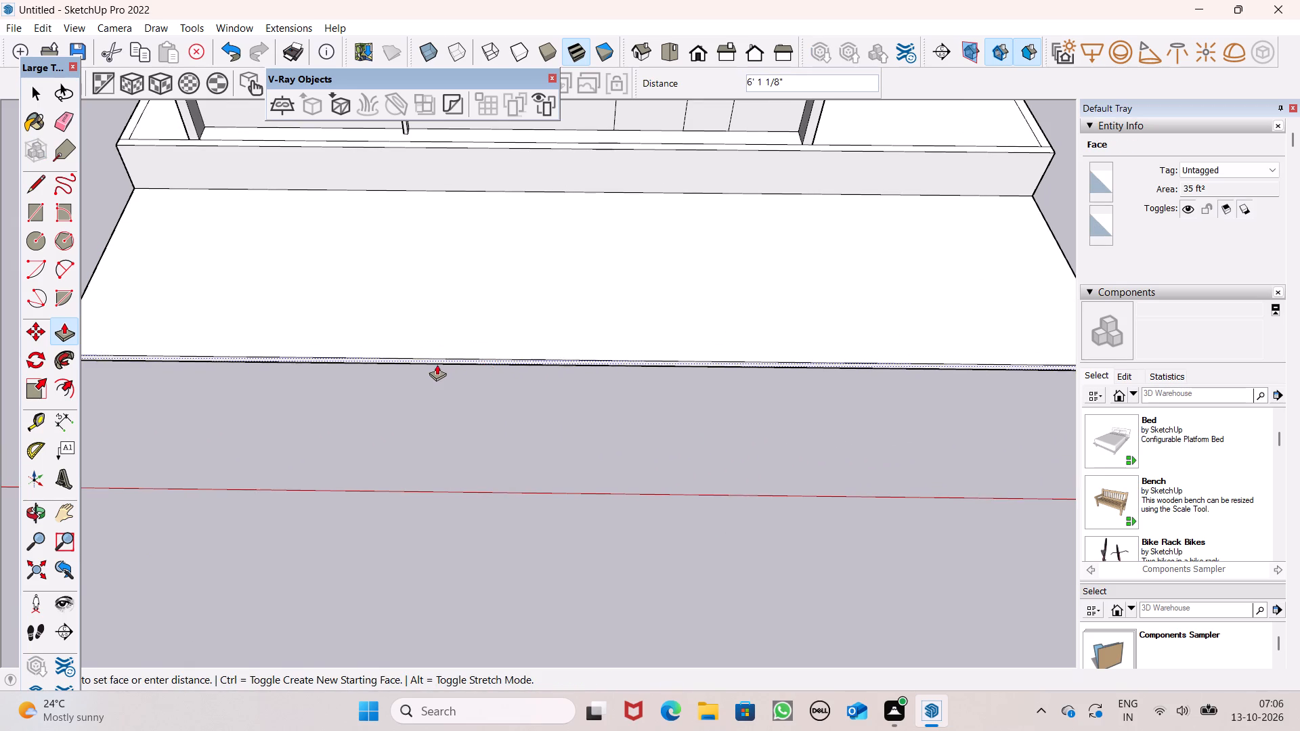
pyautogui.moveTo(437, 364); pyautogui.dragTo(437, 365)
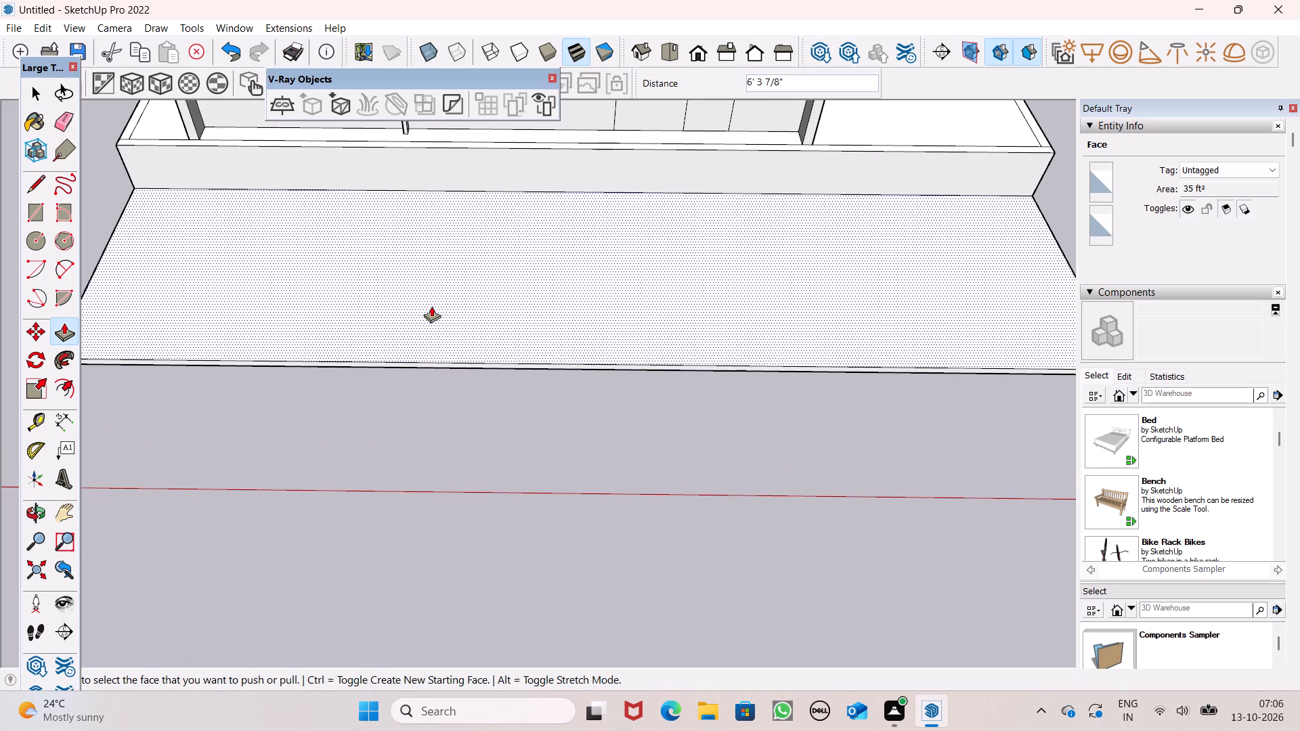
# Move the stair group from the open ground onto the low front slab, near its end closest to the origin.
pyautogui.scroll(-4, 439, 296)
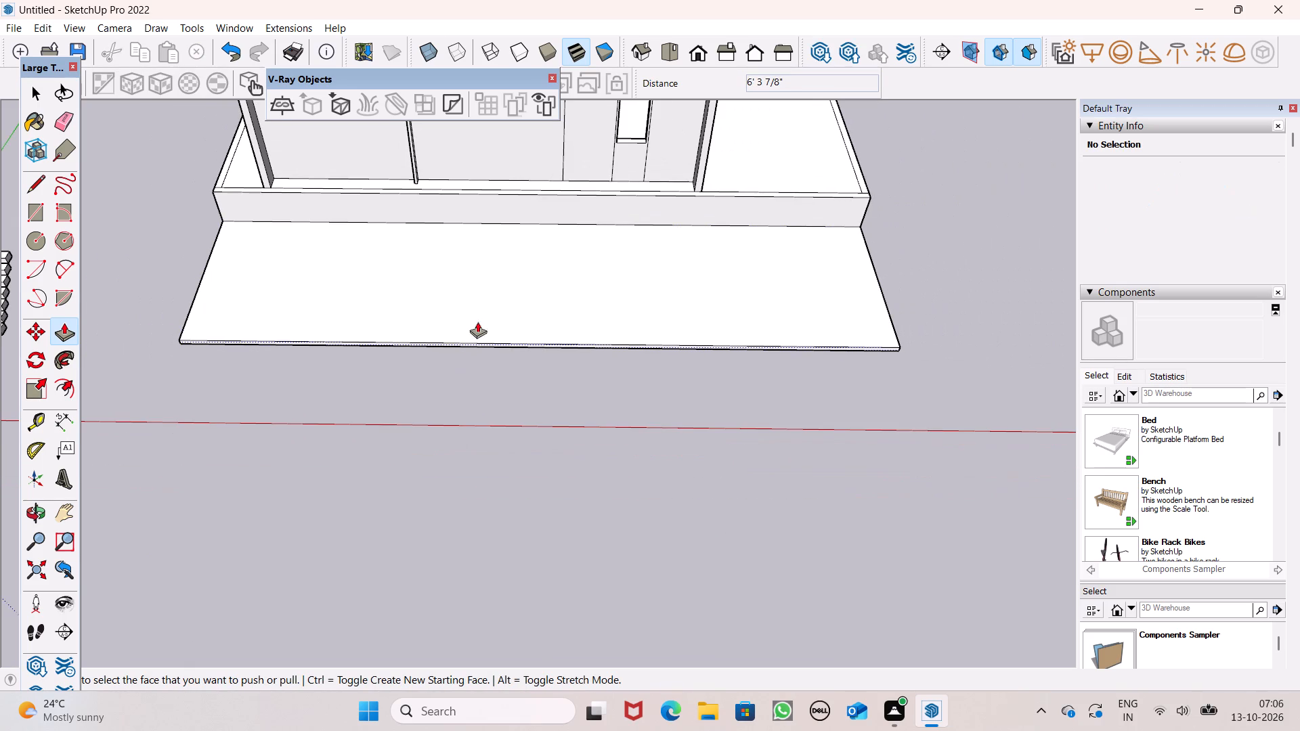
pyautogui.scroll(-4, 483, 312)
pyautogui.moveTo(500, 384); pyautogui.dragTo(491, 300, button='middle')
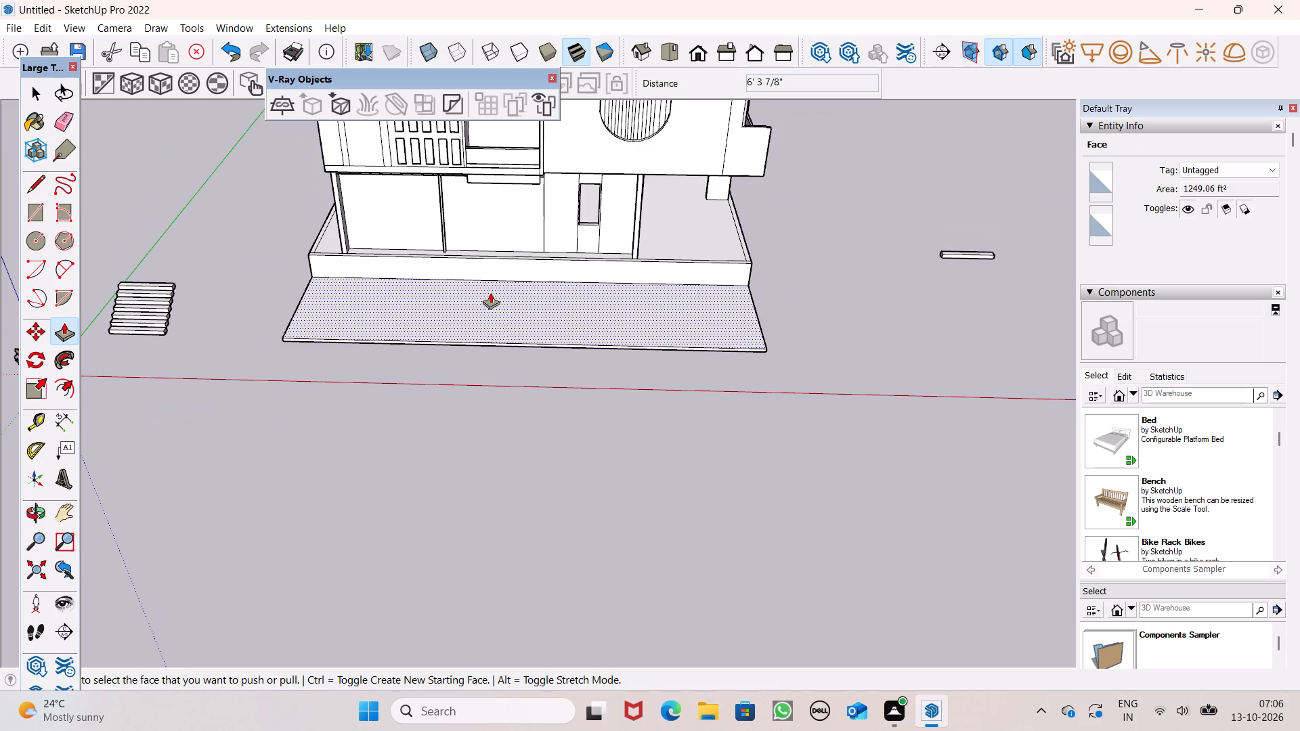
pyautogui.moveTo(452, 337); pyautogui.dragTo(375, 354, button='middle')
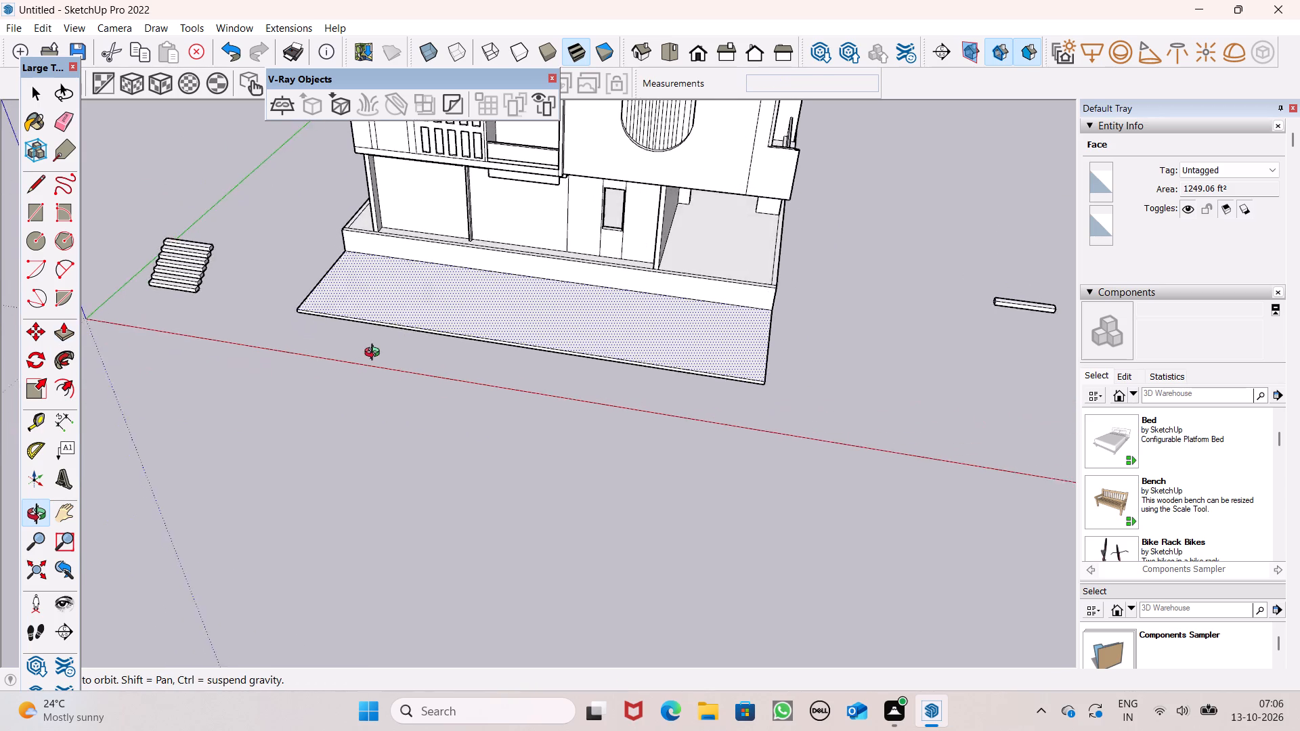
pyautogui.moveTo(375, 354); pyautogui.dragTo(438, 381, button='middle')
pyautogui.press('space')
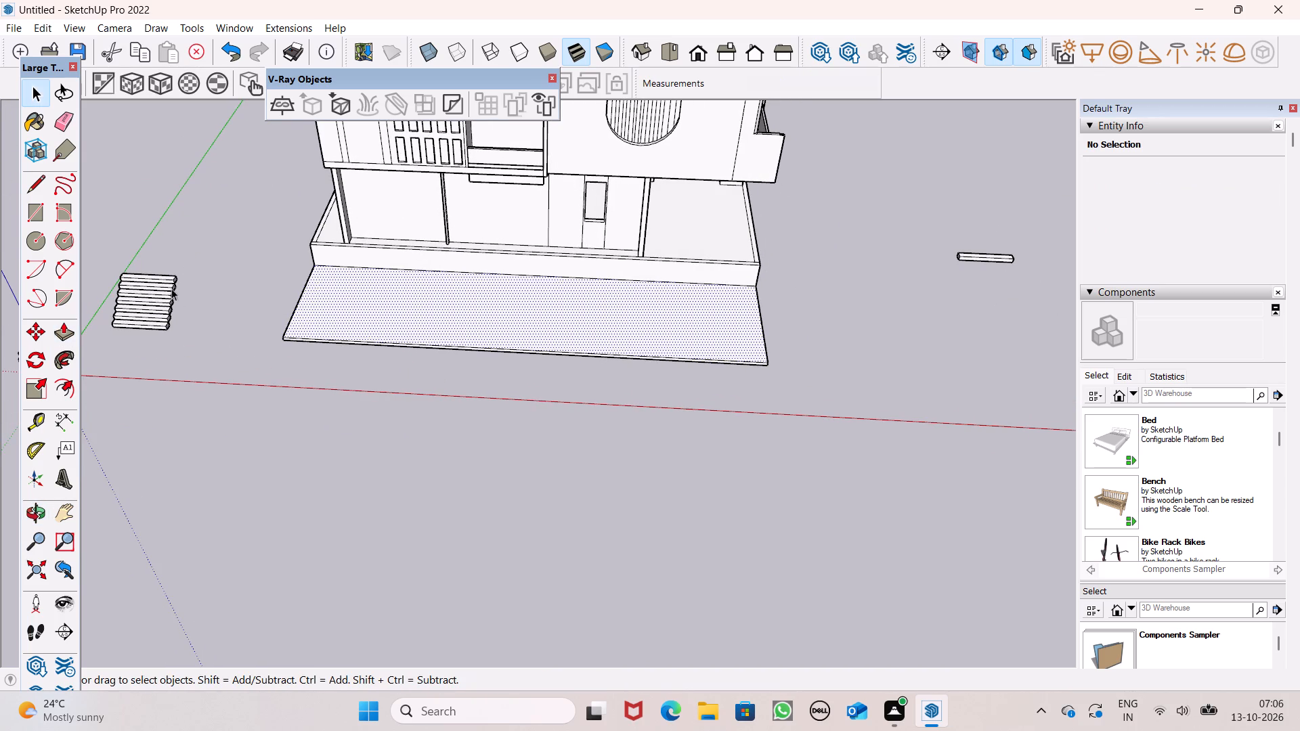
pyautogui.click(144, 317)
pyautogui.scroll(3, 393, 272)
pyautogui.press('m')
pyautogui.press('Return')
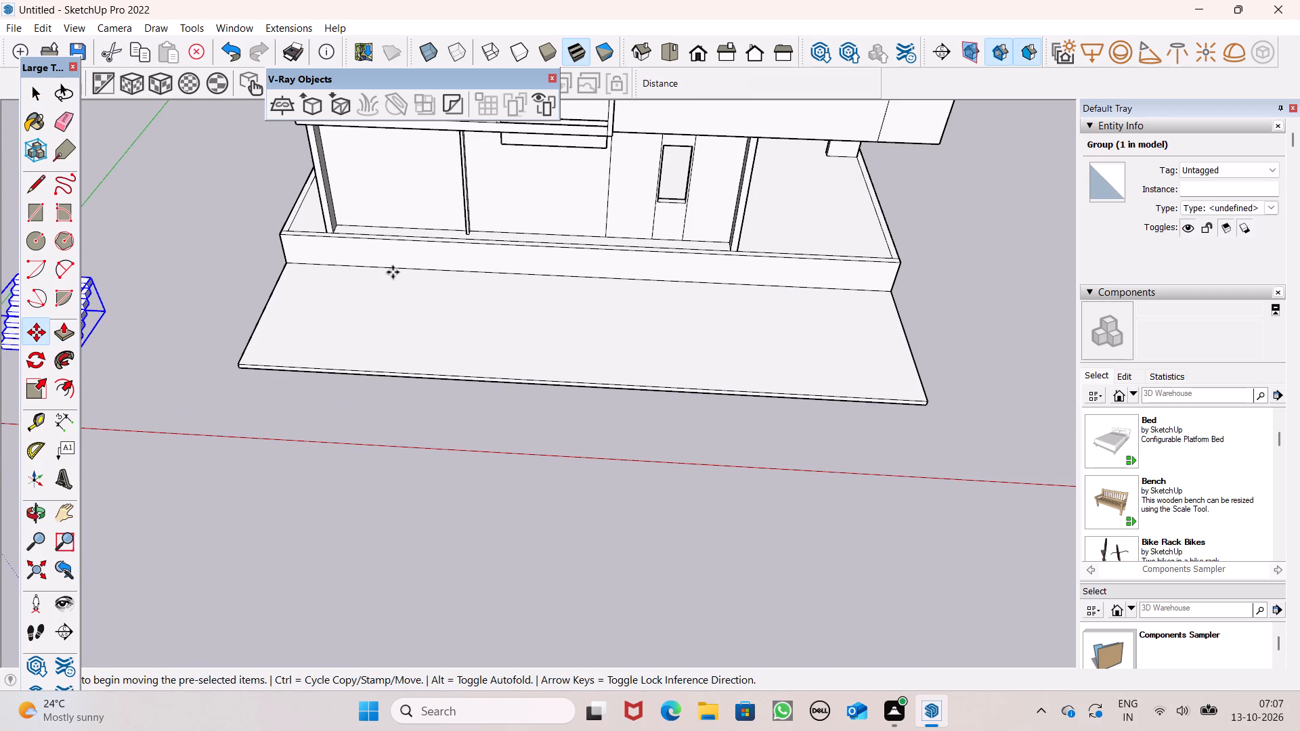
pyautogui.moveTo(527, 276); pyautogui.dragTo(427, 318, button='middle')
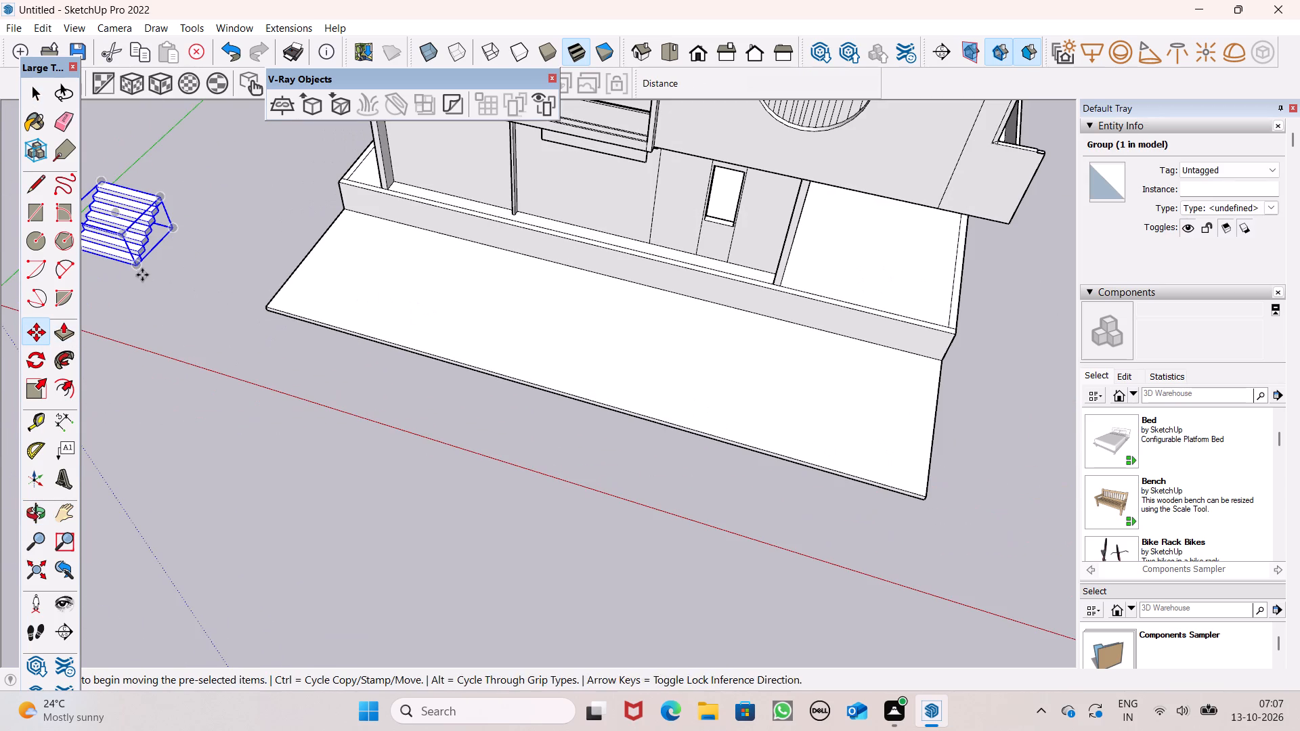
pyautogui.moveTo(142, 273); pyautogui.dragTo(480, 300)
pyautogui.click(480, 300)
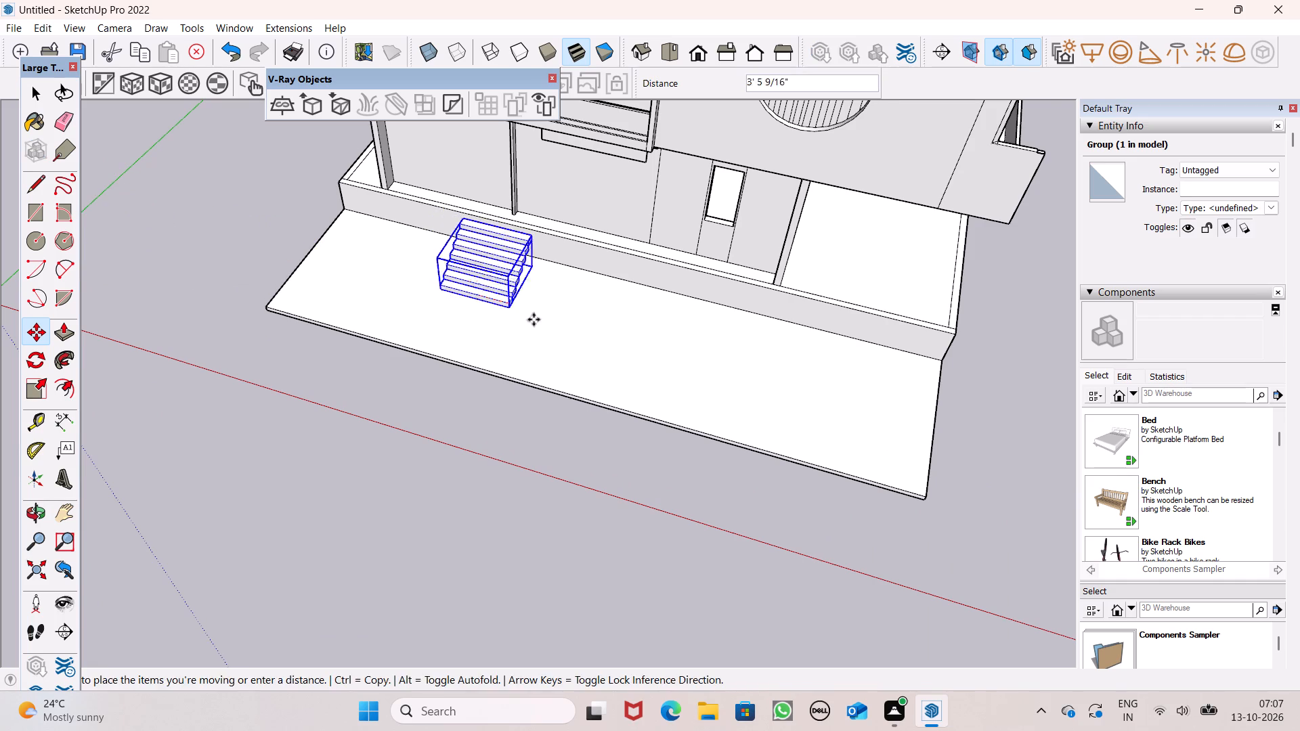
pyautogui.moveTo(555, 328); pyautogui.dragTo(364, 273, button='middle')
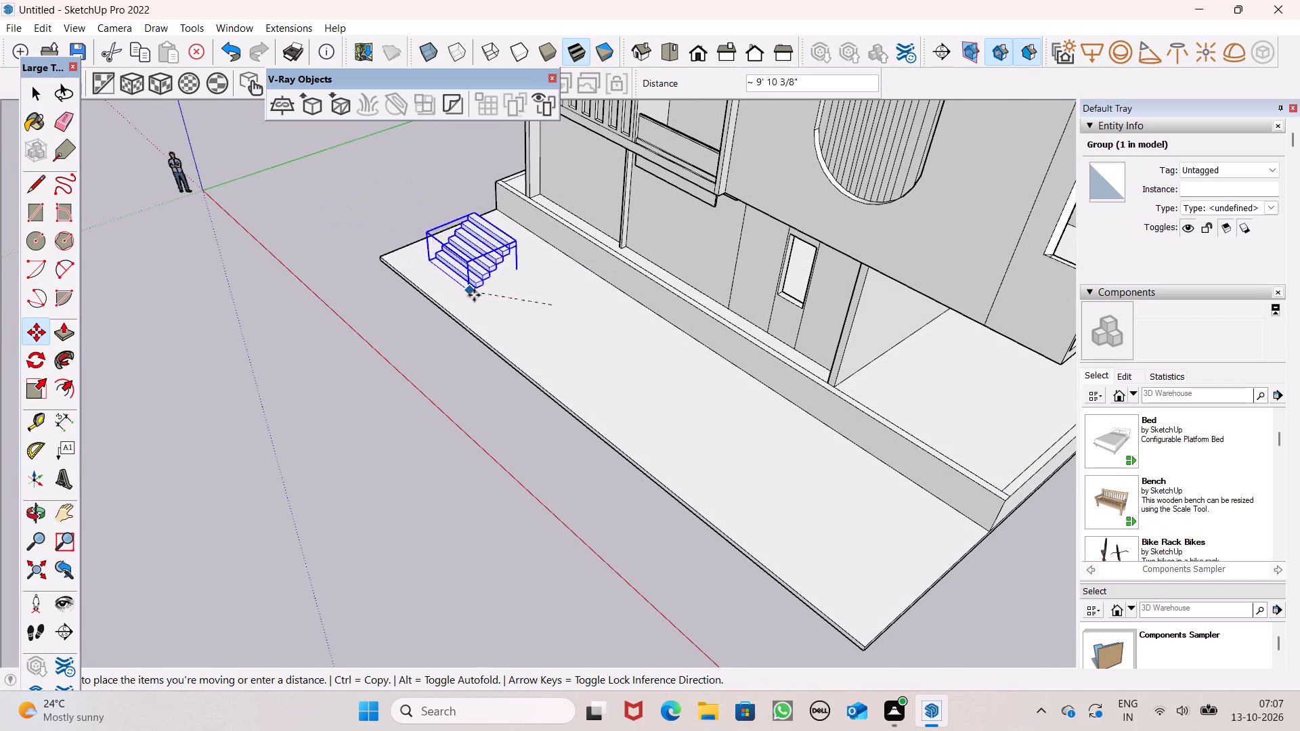
pyautogui.scroll(7, 477, 298)
pyautogui.click(529, 293)
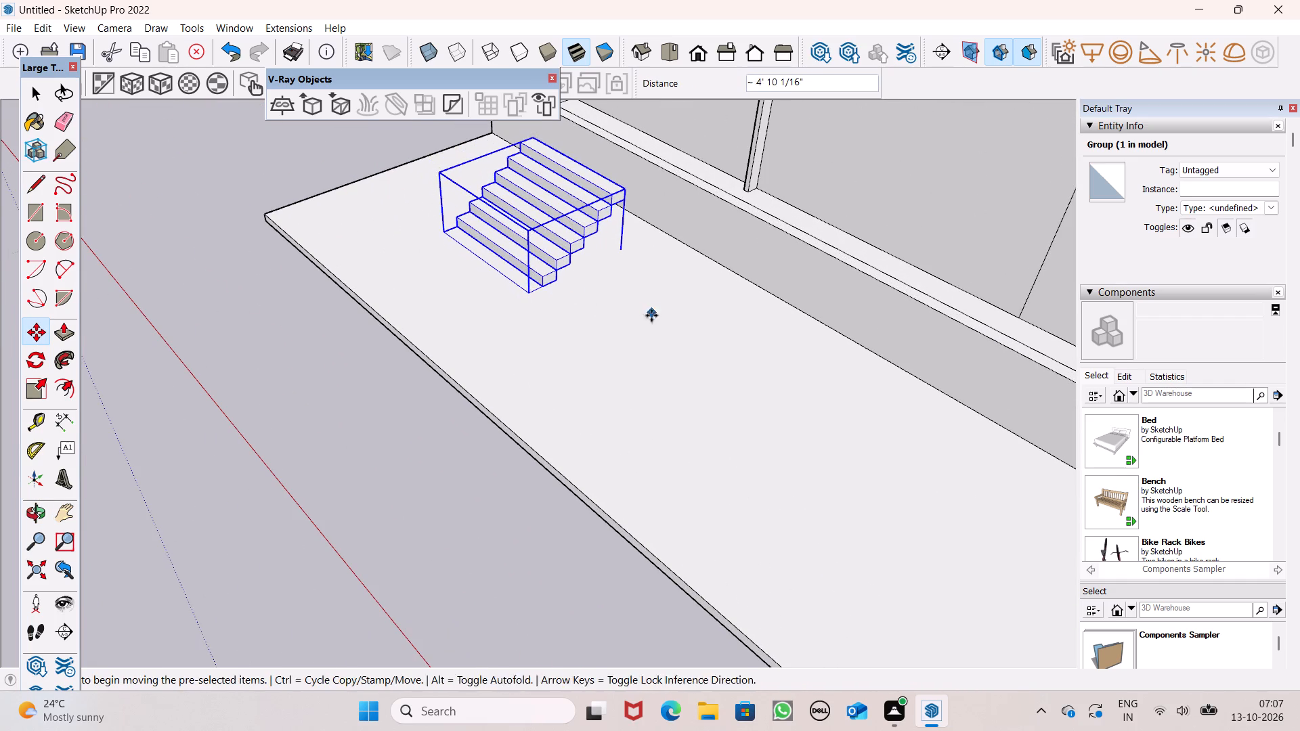
# Move the stair group by its upper back corner up against the front of the raised house base.
pyautogui.moveTo(651, 315); pyautogui.dragTo(526, 313, button='middle')
pyautogui.scroll(8, 553, 196)
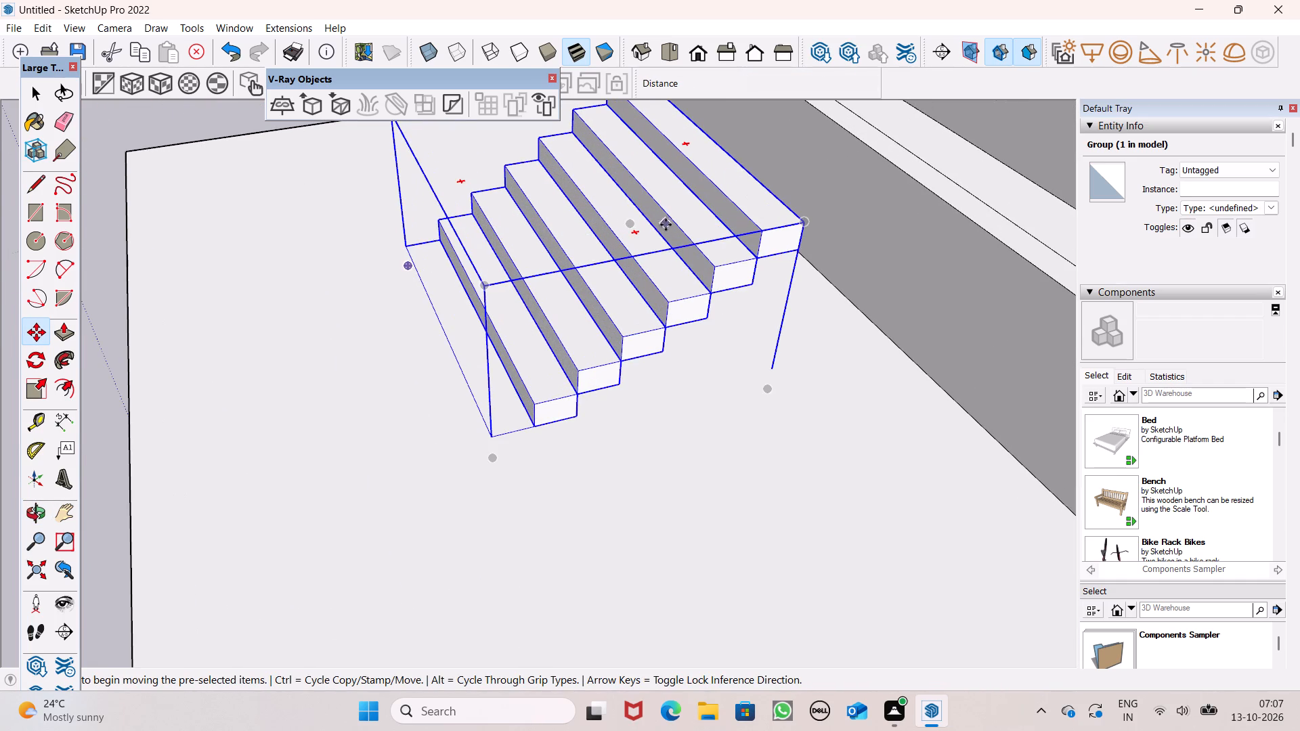
pyautogui.scroll(-7, 565, 335)
pyautogui.scroll(3, 699, 252)
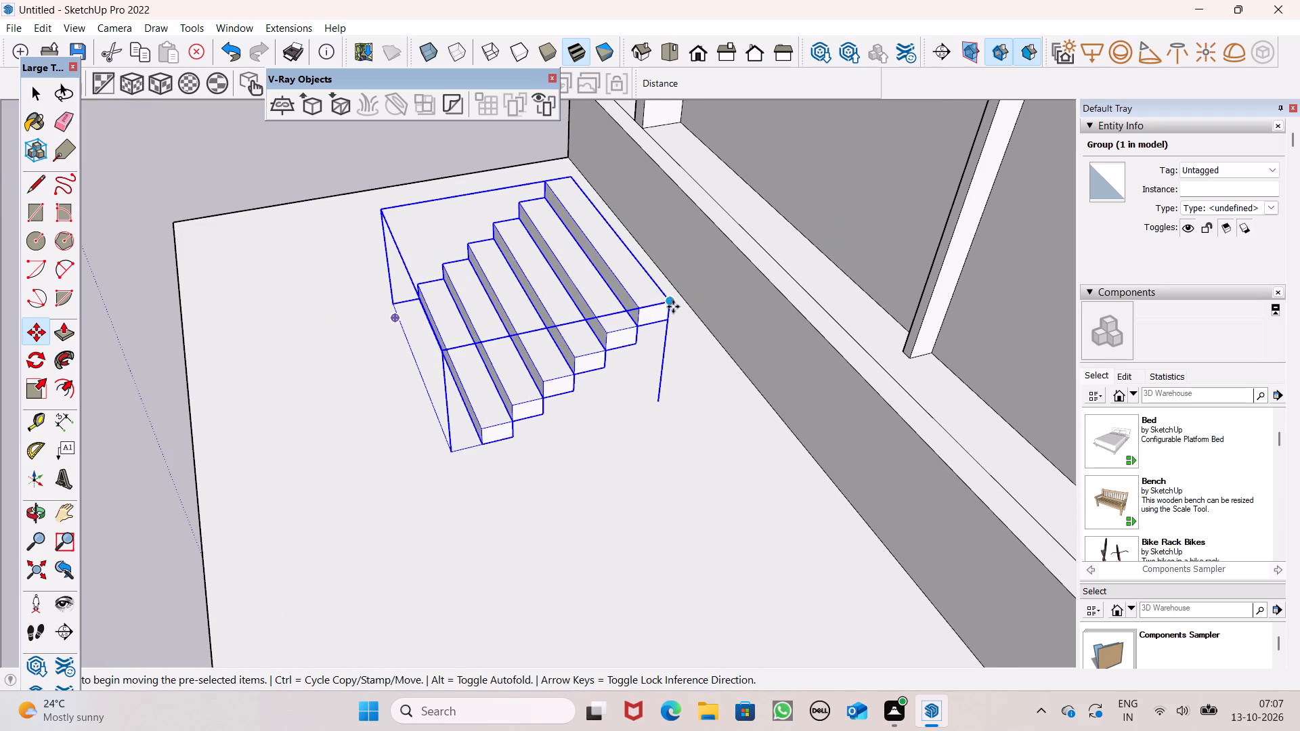
pyautogui.moveTo(671, 303); pyautogui.dragTo(746, 259)
# Raise the stair group by its bottom front corner so its lowest step rests on the low slab's top surface.
pyautogui.moveTo(673, 413); pyautogui.dragTo(797, 190, button='middle')
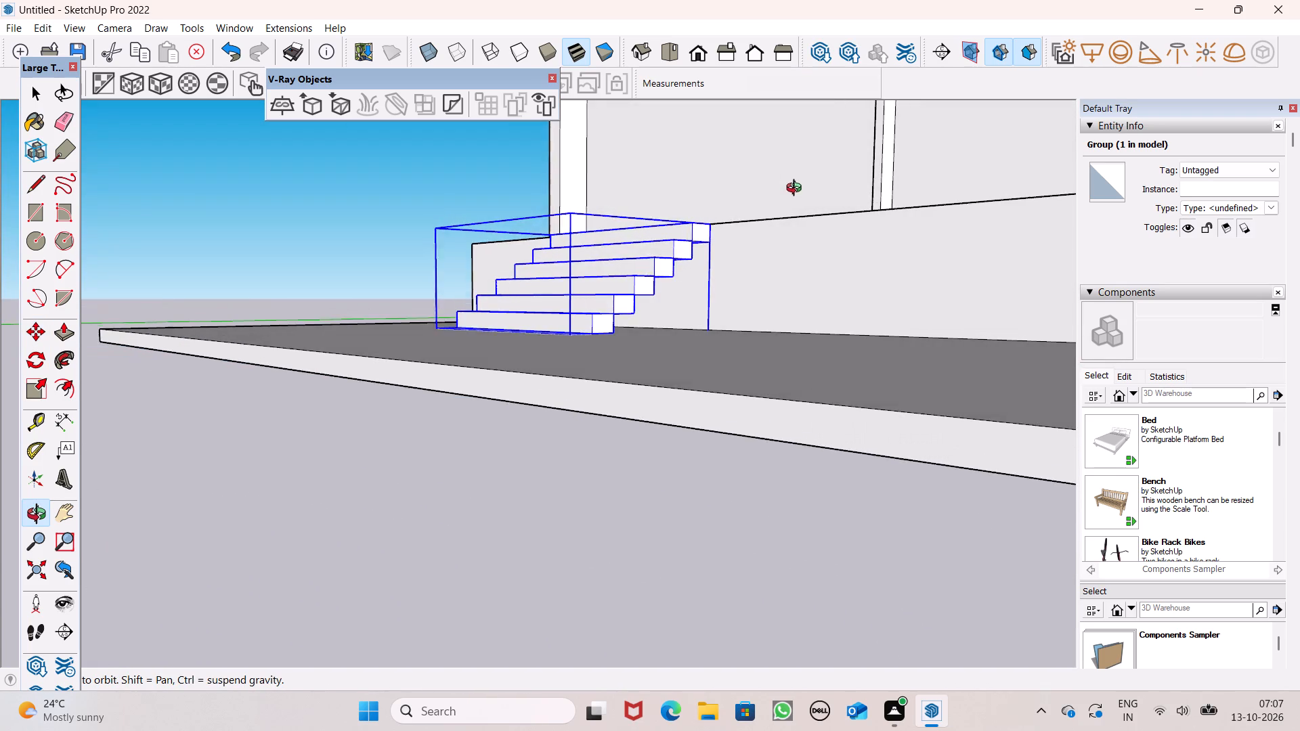
pyautogui.moveTo(797, 190); pyautogui.dragTo(802, 204, button='middle')
pyautogui.scroll(6, 486, 374)
pyautogui.scroll(1, 606, 368)
pyautogui.moveTo(606, 368); pyautogui.dragTo(630, 291, button='middle')
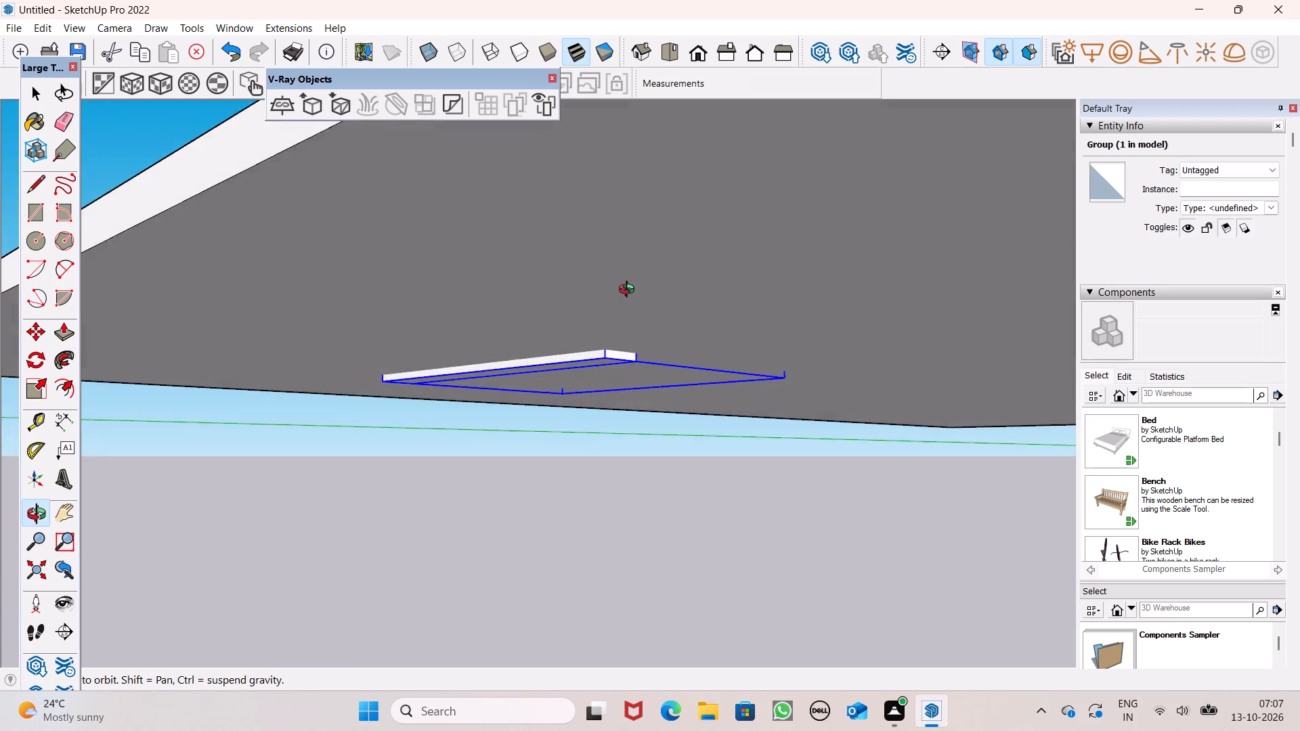
pyautogui.moveTo(630, 291); pyautogui.dragTo(630, 418, button='middle')
pyautogui.moveTo(606, 355); pyautogui.dragTo(613, 336)
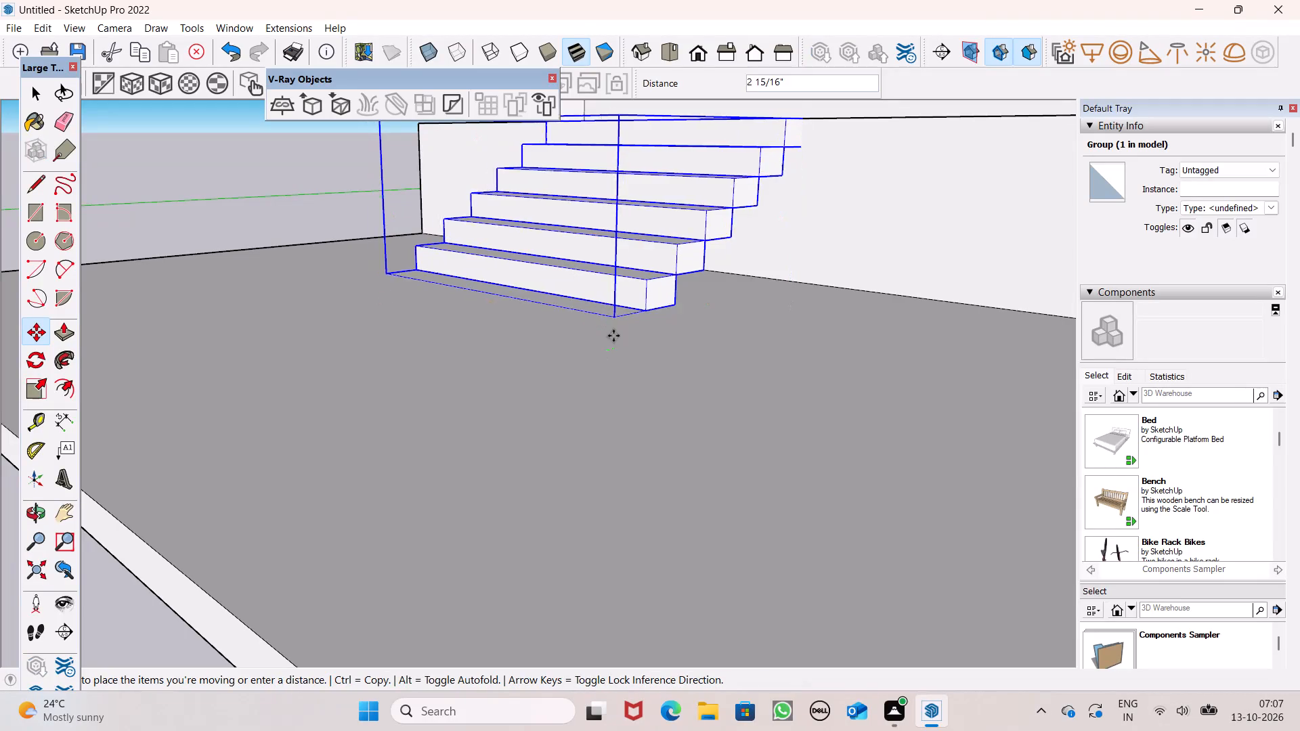
pyautogui.moveTo(613, 336); pyautogui.dragTo(611, 326)
# Explode the stair group into its individual step groups.
pyautogui.scroll(-6, 545, 403)
pyautogui.moveTo(578, 404); pyautogui.dragTo(546, 433, button='middle')
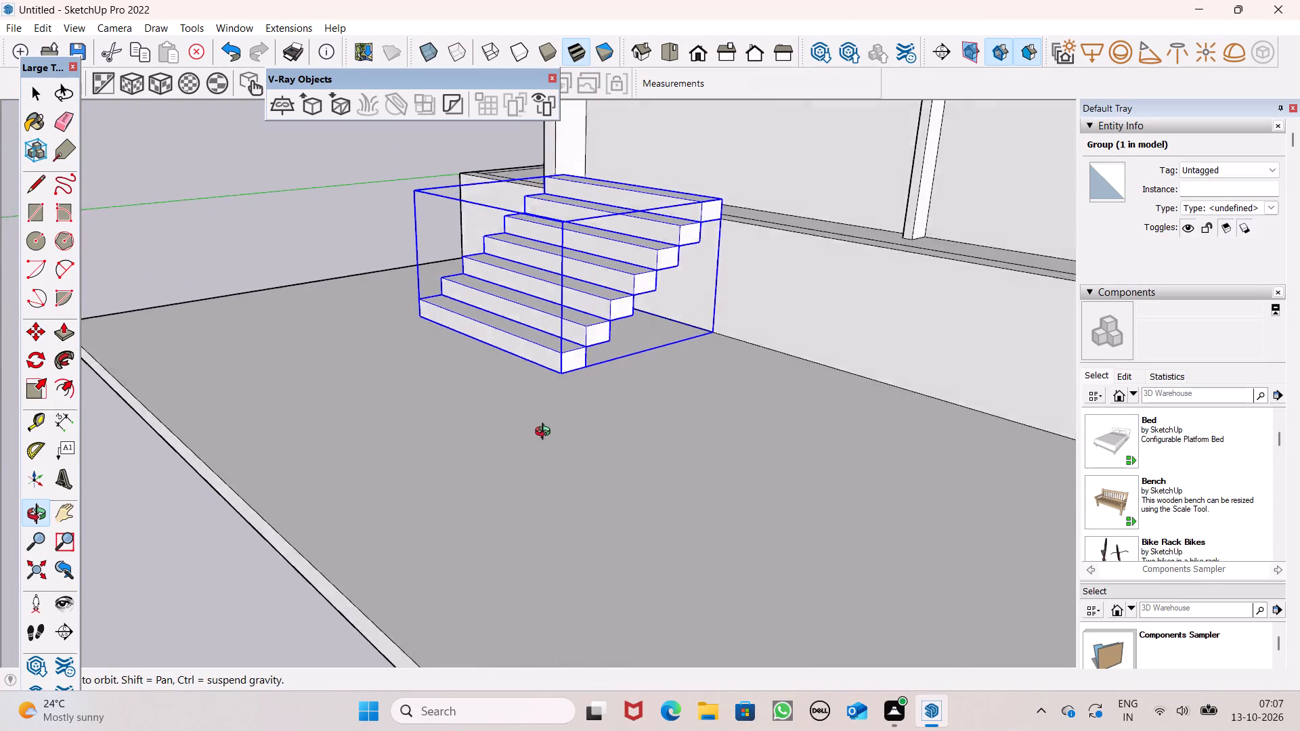
pyautogui.moveTo(546, 433); pyautogui.dragTo(515, 443, button='middle')
pyautogui.rightClick(590, 307)
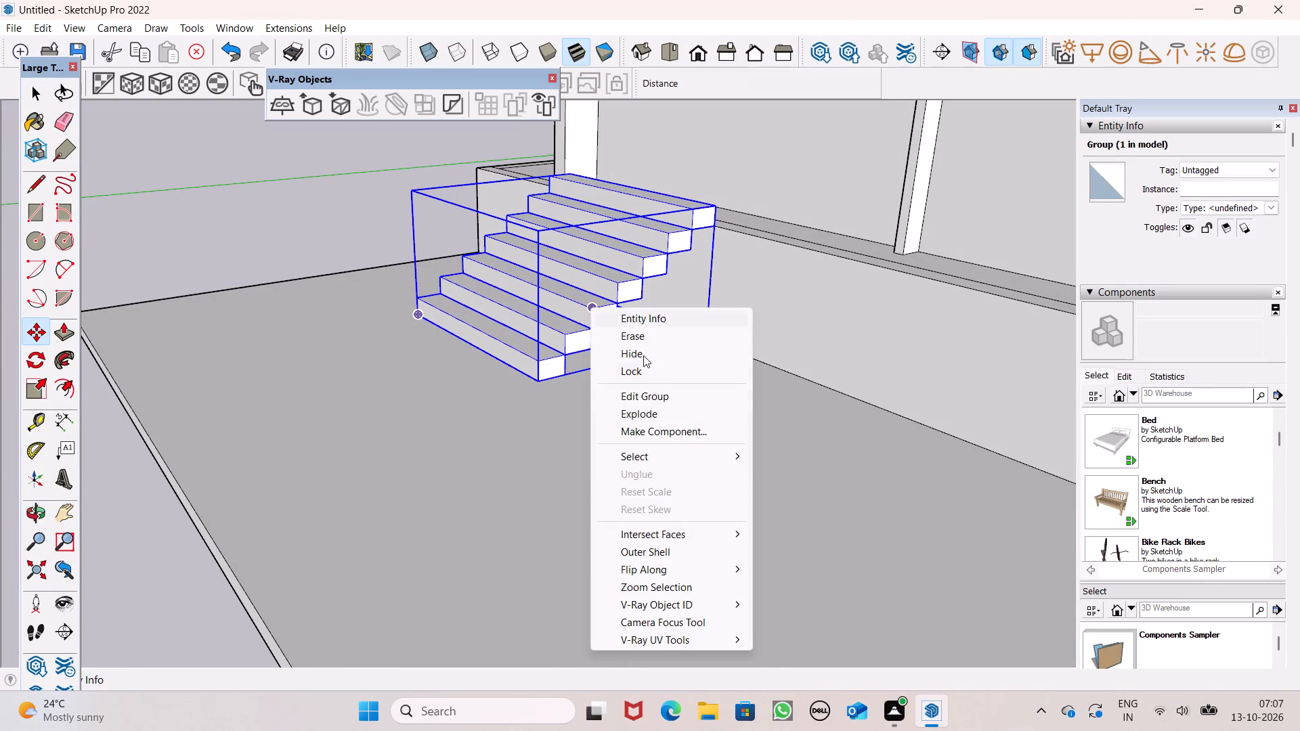
pyautogui.click(652, 413)
pyautogui.click(288, 194)
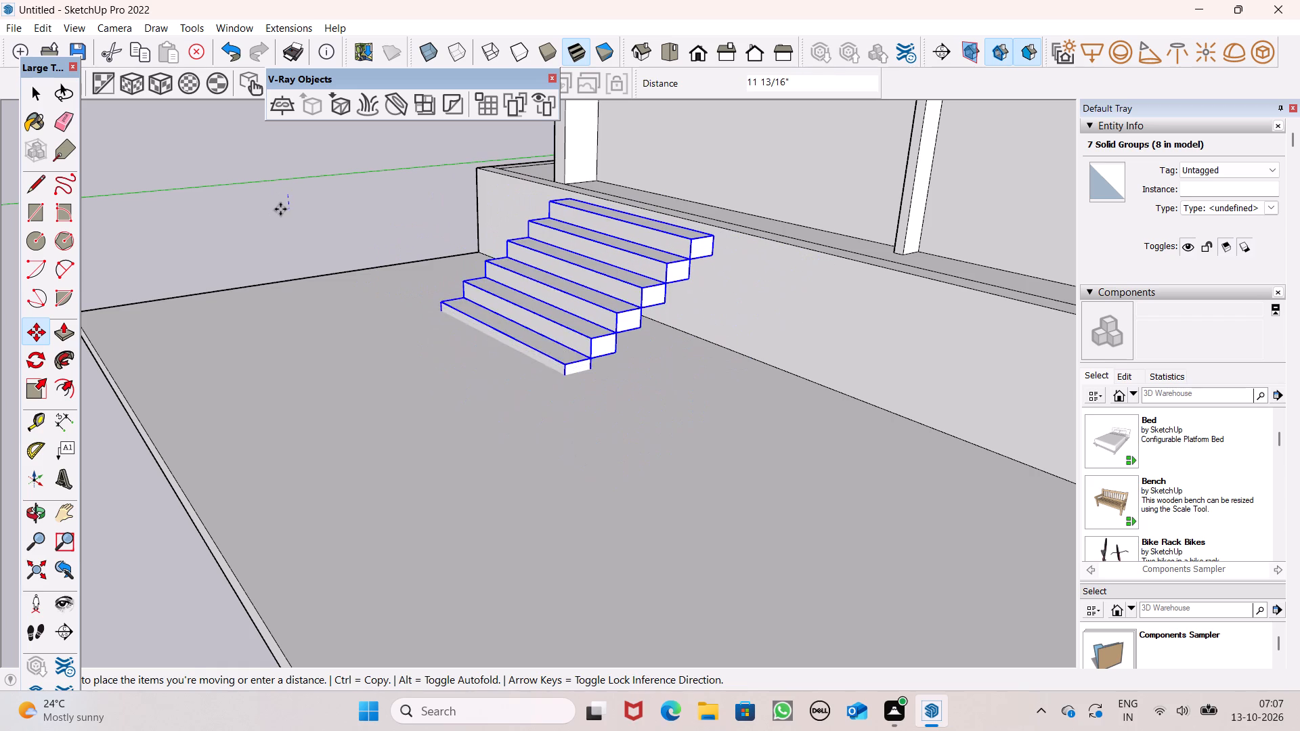
pyautogui.press('space')
# Delete the topmost step of the flight, the one level with the top of the raised base.
pyautogui.moveTo(454, 365); pyautogui.dragTo(471, 319, button='middle')
pyautogui.scroll(6, 487, 347)
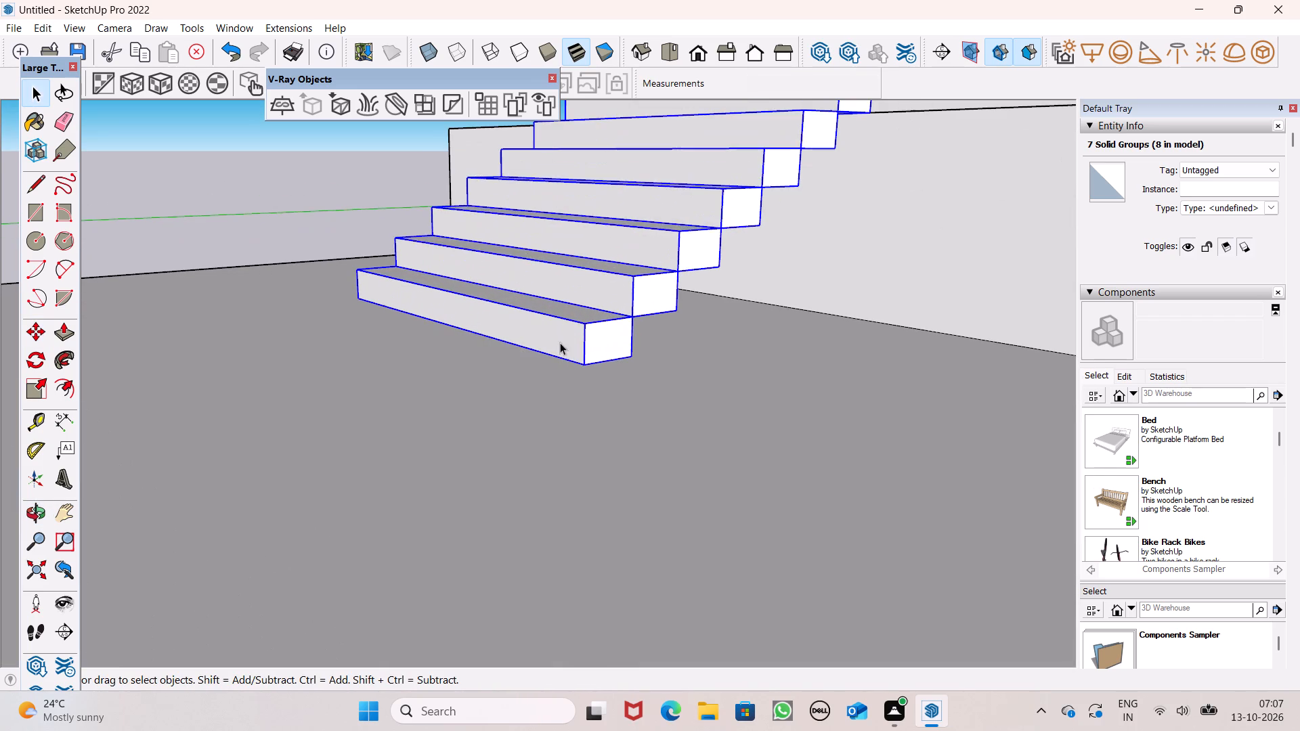
pyautogui.click(570, 340)
pyautogui.moveTo(580, 374); pyautogui.dragTo(677, 376, button='middle')
pyautogui.scroll(-5, 500, 355)
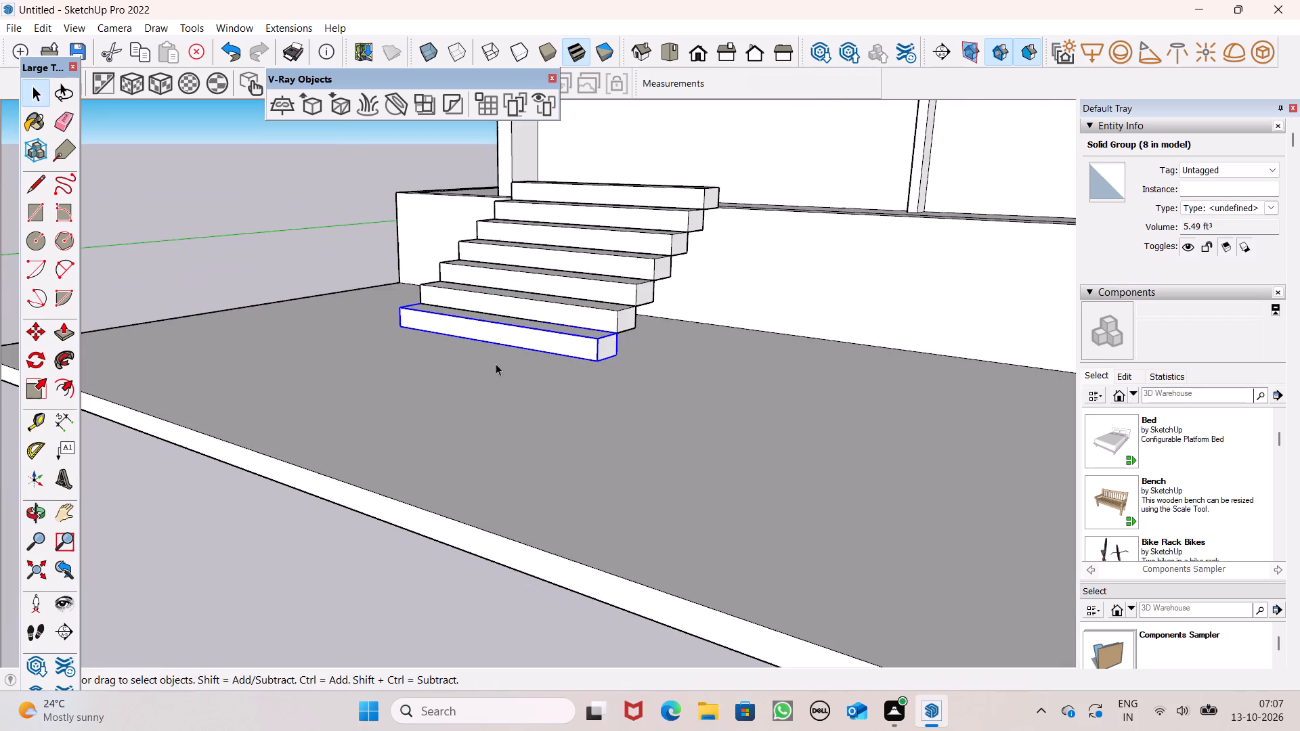
pyautogui.scroll(-2, 496, 363)
pyautogui.moveTo(638, 333); pyautogui.dragTo(360, 394, button='middle')
pyautogui.scroll(3, 703, 206)
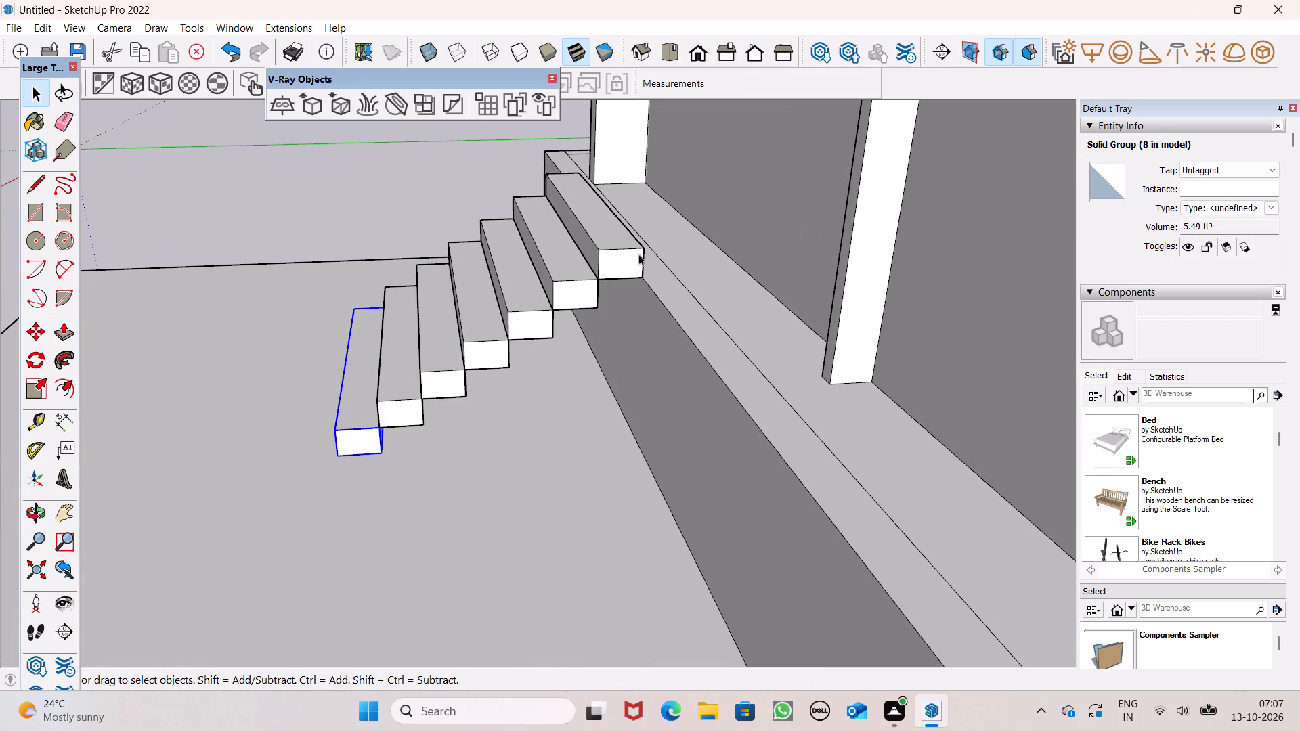
pyautogui.click(621, 265)
pyautogui.press('Delete')
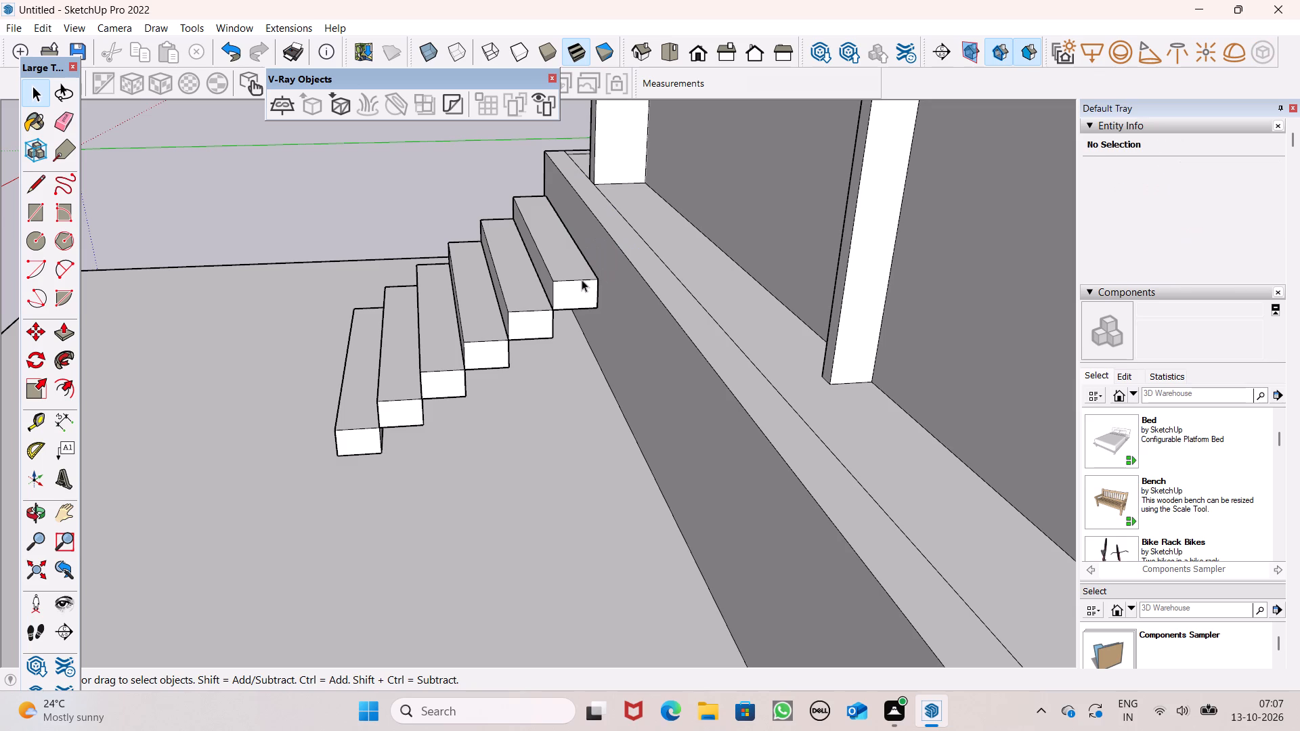
# Select the six remaining steps and make them into one group.
pyautogui.keyDown('ctrl'); pyautogui.click(580, 282); pyautogui.keyUp('ctrl')
pyautogui.keyDown('ctrl'); pyautogui.click(519, 304); pyautogui.keyUp('ctrl')
pyautogui.keyDown('ctrl'); pyautogui.click(465, 349); pyautogui.keyUp('ctrl')
pyautogui.keyDown('ctrl'); pyautogui.click(431, 365); pyautogui.keyUp('ctrl')
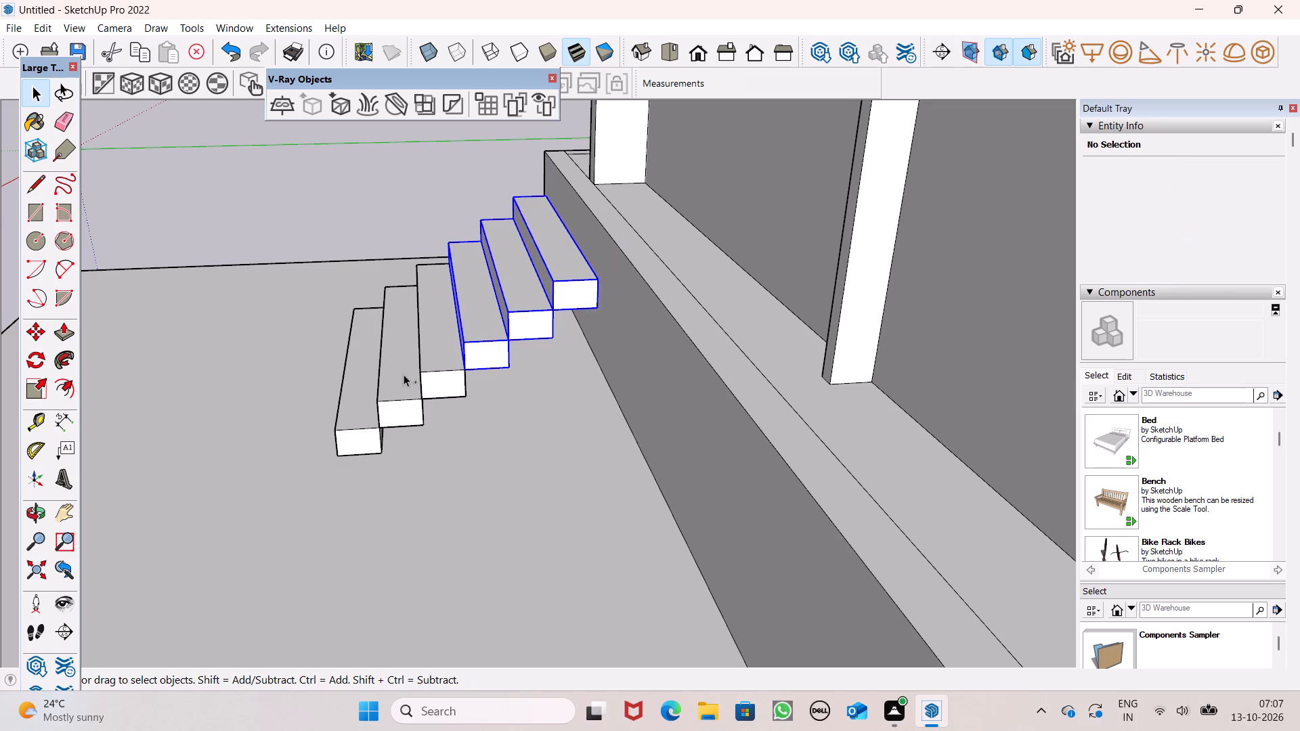
pyautogui.keyDown('ctrl'); pyautogui.moveTo(402, 375); pyautogui.dragTo(395, 376); pyautogui.keyUp('ctrl')
pyautogui.keyDown('ctrl'); pyautogui.click(360, 386); pyautogui.keyUp('ctrl')
pyautogui.keyDown('ctrl'); pyautogui.click(394, 407); pyautogui.keyUp('ctrl')
pyautogui.keyDown('ctrl'); pyautogui.scroll(-1, 408, 342); pyautogui.keyUp('ctrl')
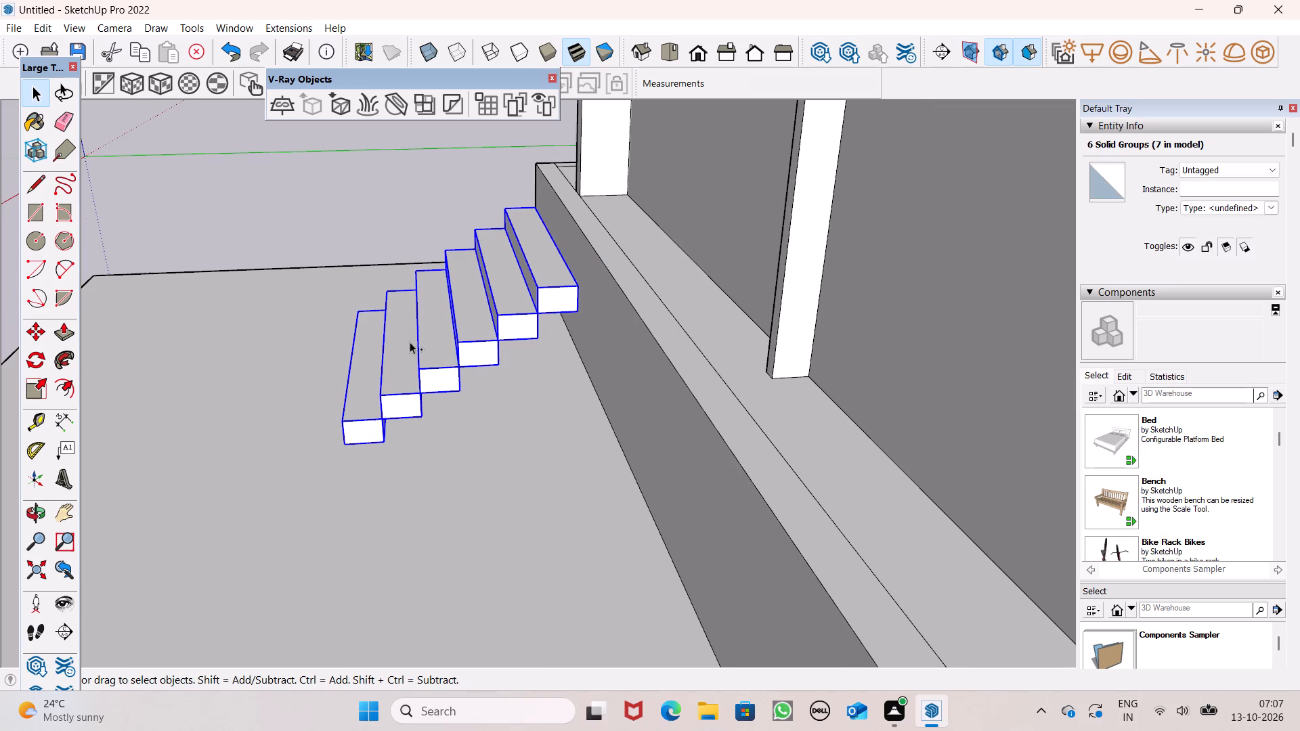
pyautogui.keyDown('ctrl'); pyautogui.rightClick(410, 342); pyautogui.keyUp('ctrl')
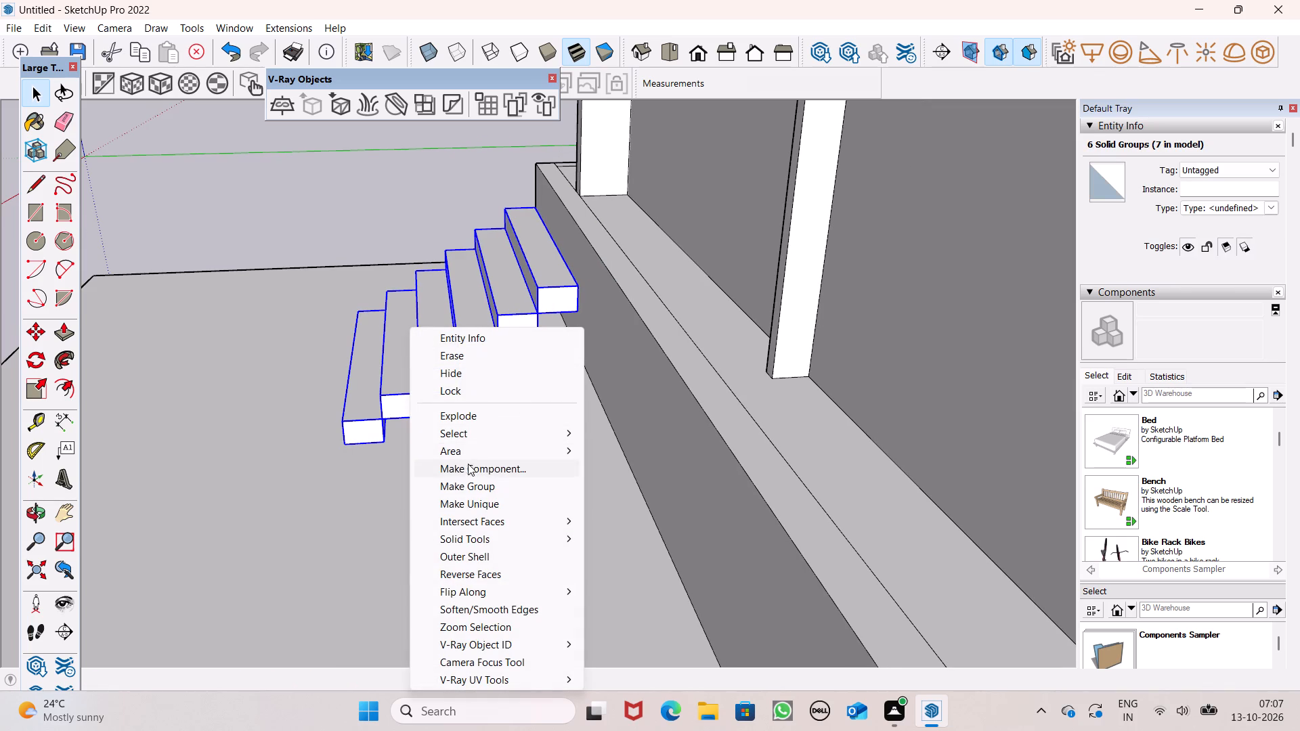
pyautogui.keyDown('ctrl'); pyautogui.click(476, 485); pyautogui.keyUp('ctrl')
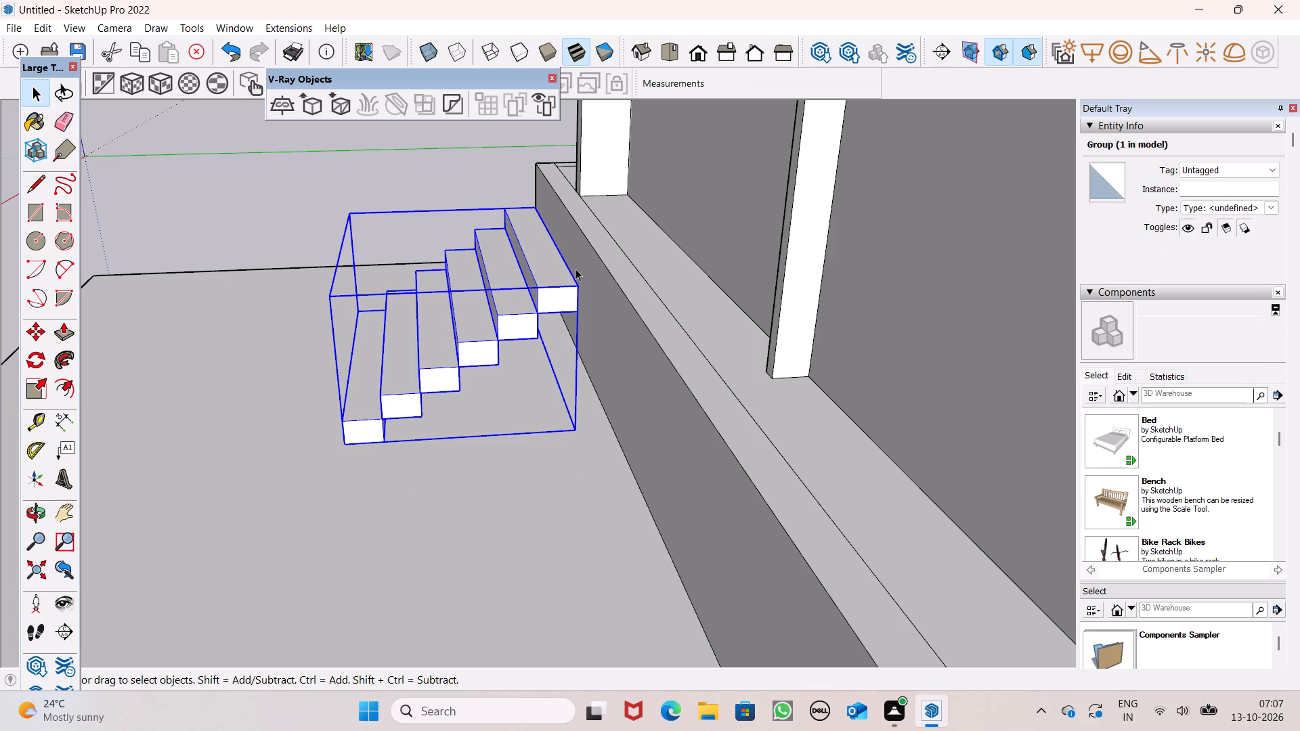
# Move the six-step stair group by its lower back corner flush against the raised base's front face and deselect it.
pyautogui.press('m')
pyautogui.press('Return')
pyautogui.scroll(2, 561, 399)
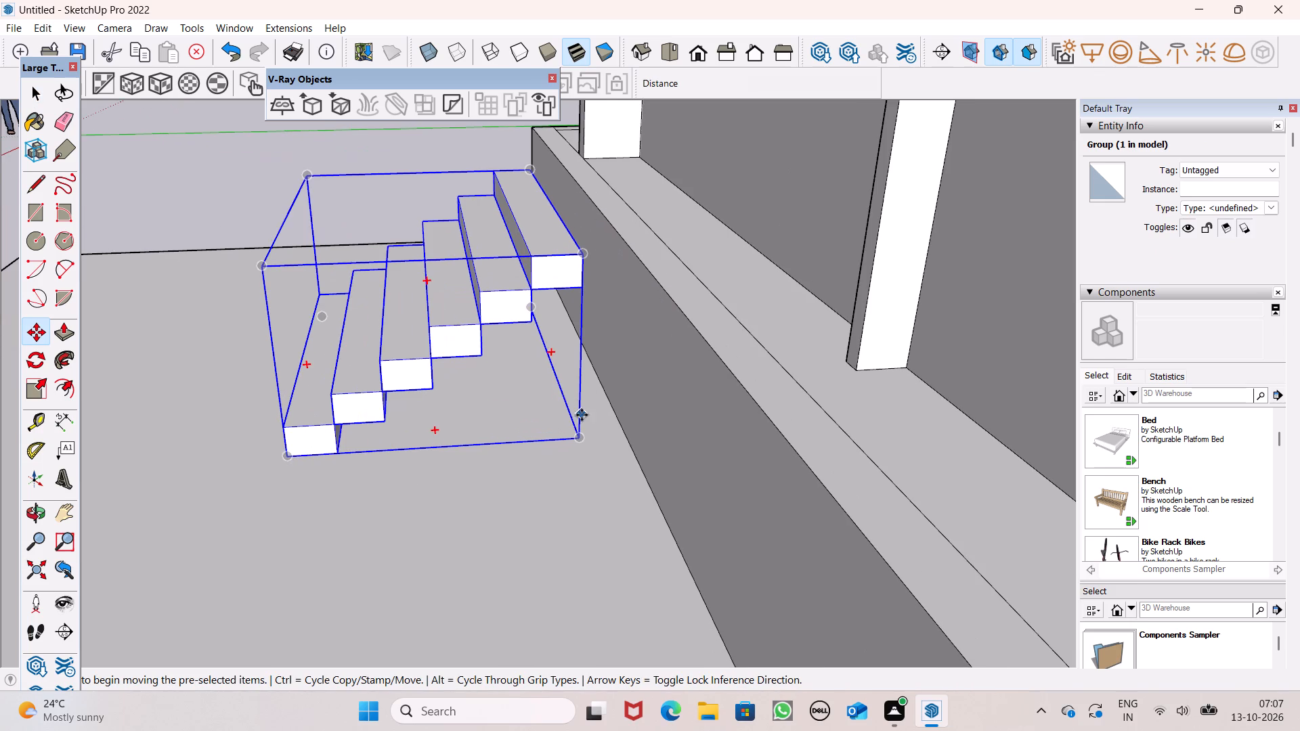
pyautogui.moveTo(581, 438); pyautogui.dragTo(620, 432)
pyautogui.press('space')
pyautogui.click(220, 194)
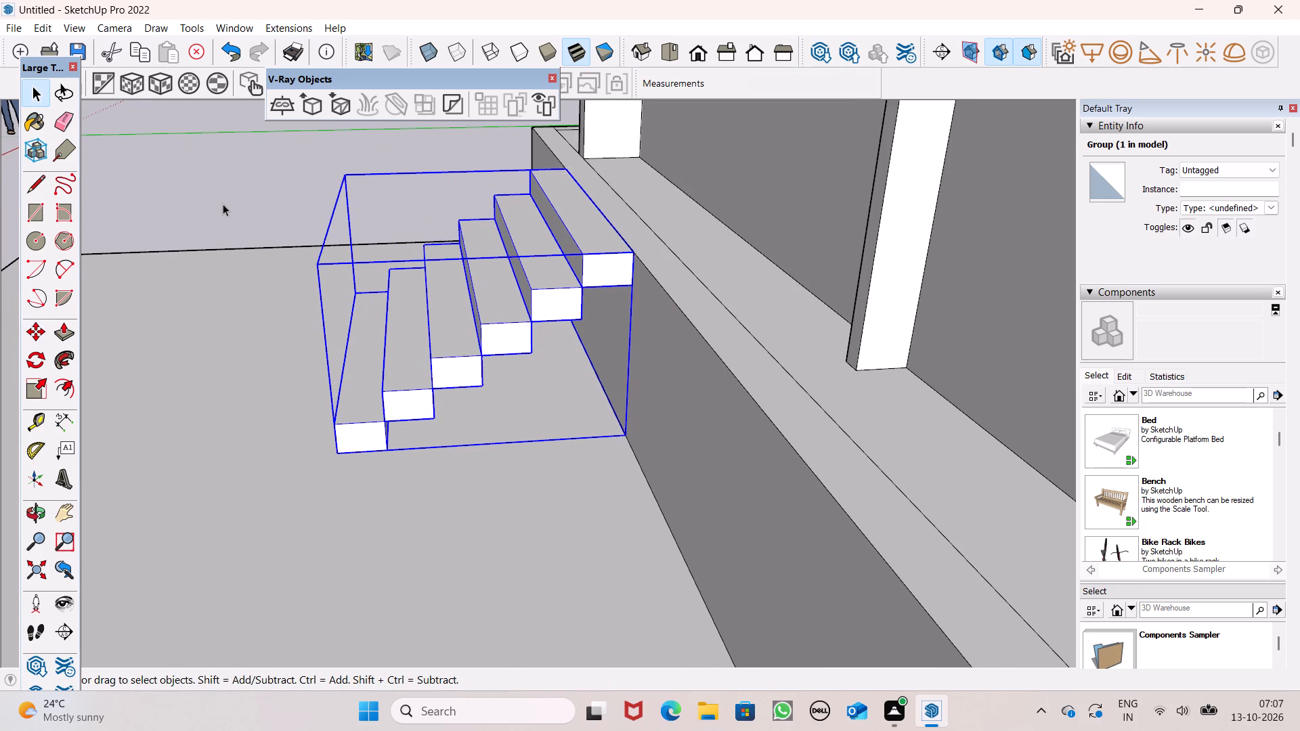
# Copy the six-step stair group along the base's front face toward the house's middle, leaving a gap between the two flights.
pyautogui.scroll(-3, 231, 230)
pyautogui.moveTo(352, 348); pyautogui.dragTo(664, 323, button='middle')
pyautogui.scroll(-2, 651, 301)
pyautogui.moveTo(645, 324); pyautogui.dragTo(586, 359, button='middle')
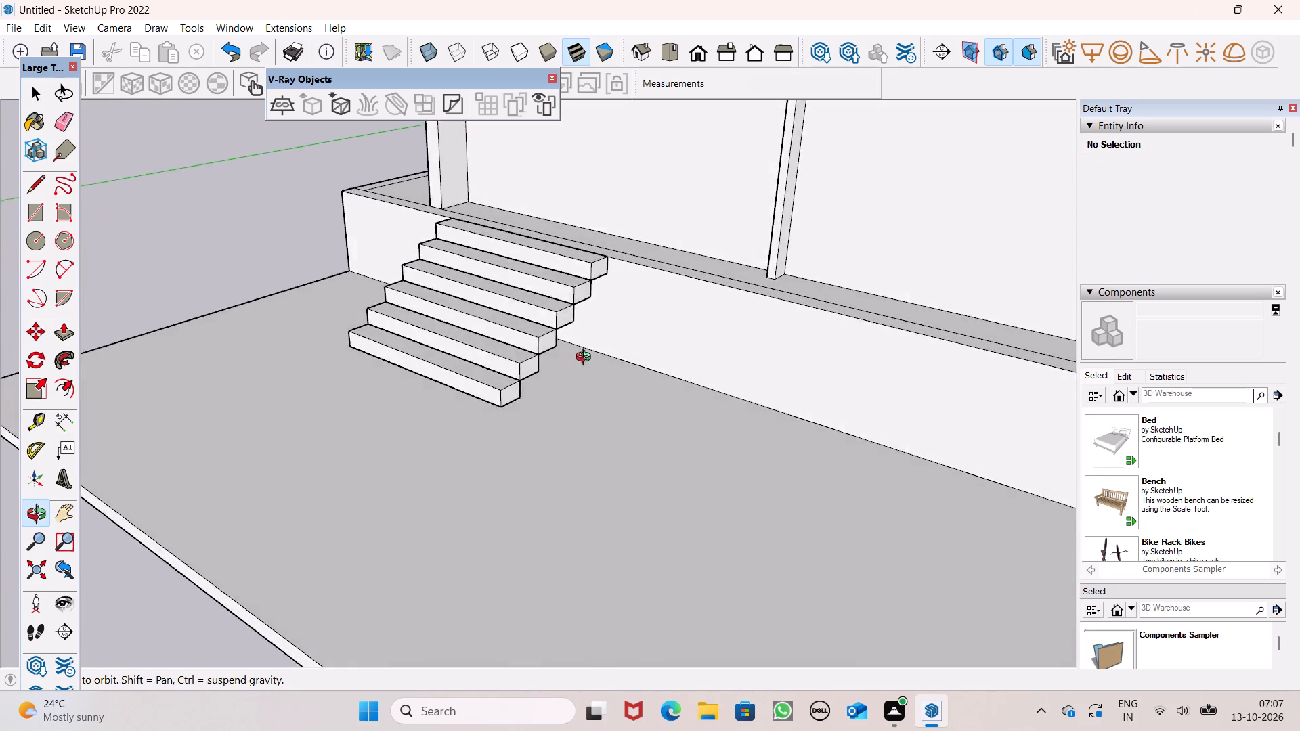
pyautogui.moveTo(586, 359); pyautogui.dragTo(374, 381, button='middle')
pyautogui.scroll(3, 466, 357)
pyautogui.keyDown('ctrl'); pyautogui.click(382, 365); pyautogui.keyUp('ctrl')
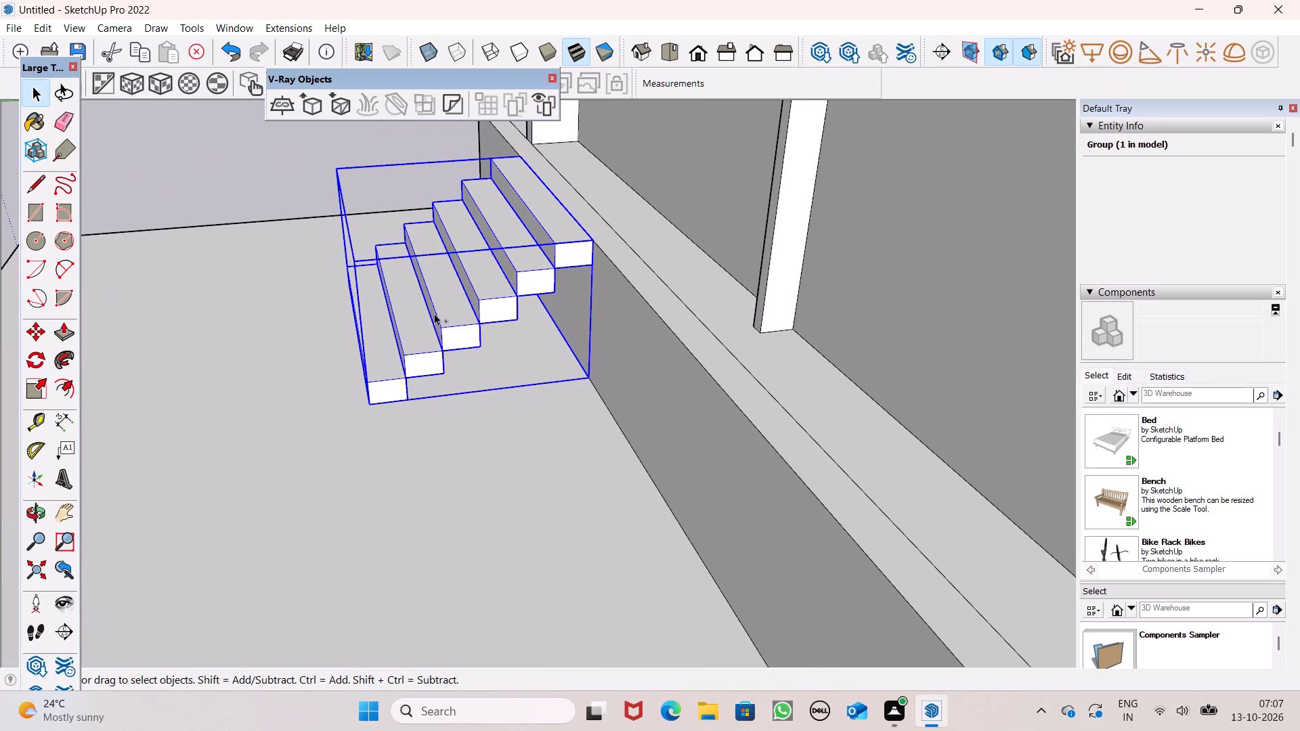
pyautogui.keyDown('ctrl'); pyautogui.scroll(-5, 436, 288); pyautogui.keyUp('ctrl')
pyautogui.scroll(-5, 507, 282)
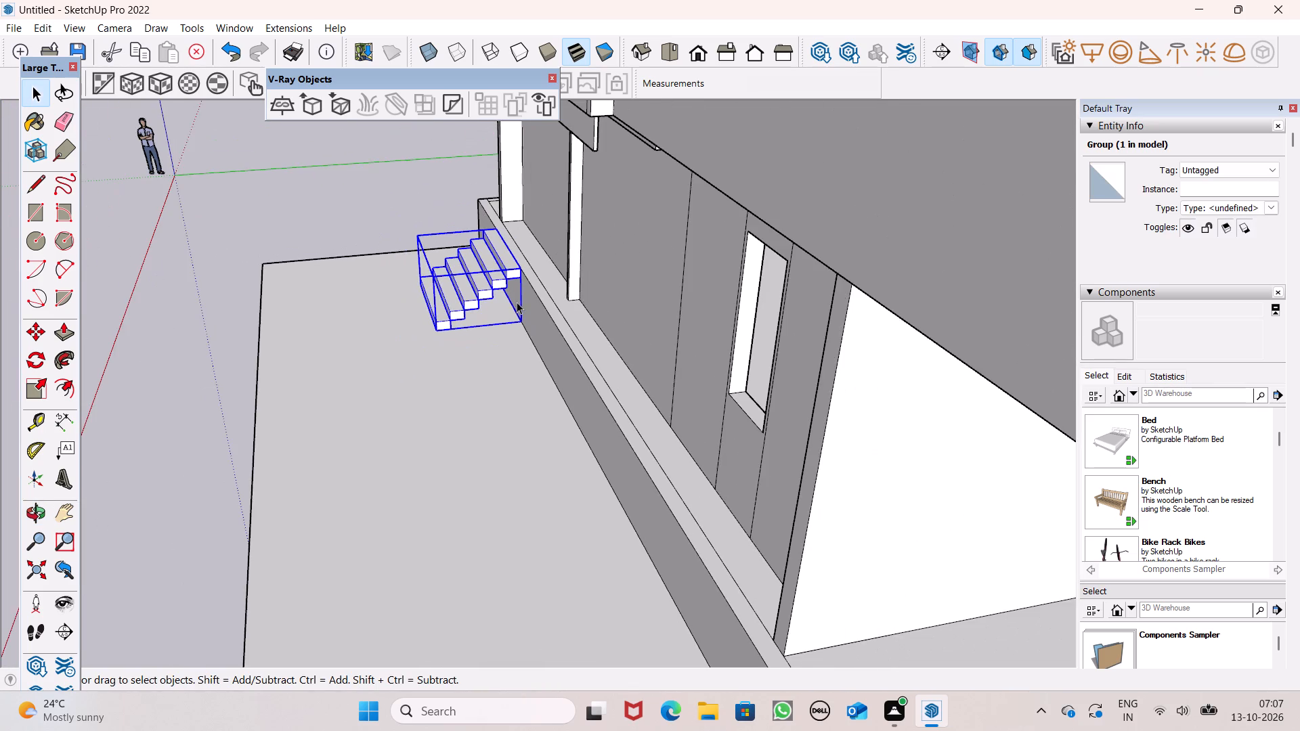
pyautogui.scroll(-4, 517, 302)
pyautogui.moveTo(526, 357); pyautogui.dragTo(912, 375, button='middle')
pyautogui.scroll(4, 478, 376)
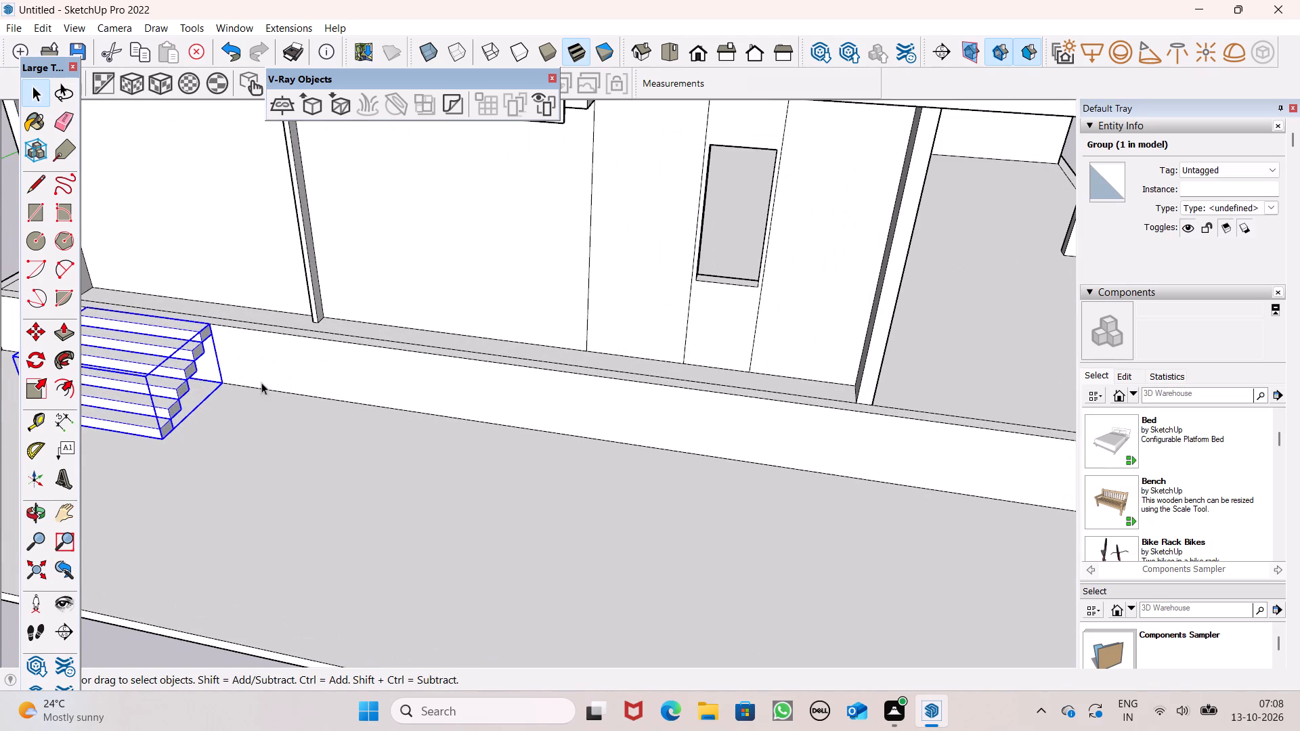
pyautogui.scroll(-4, 187, 319)
pyautogui.moveTo(267, 412); pyautogui.dragTo(295, 449, button='middle')
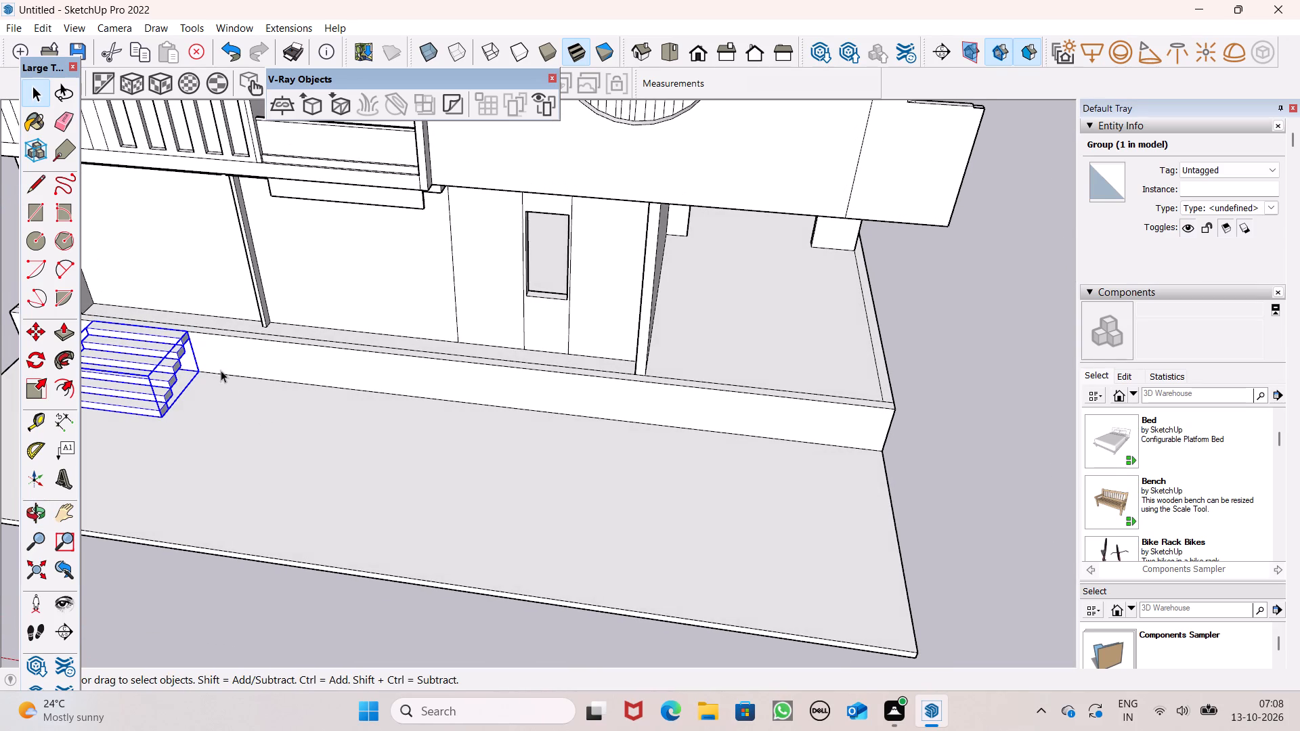
pyautogui.press('m')
pyautogui.press('Return')
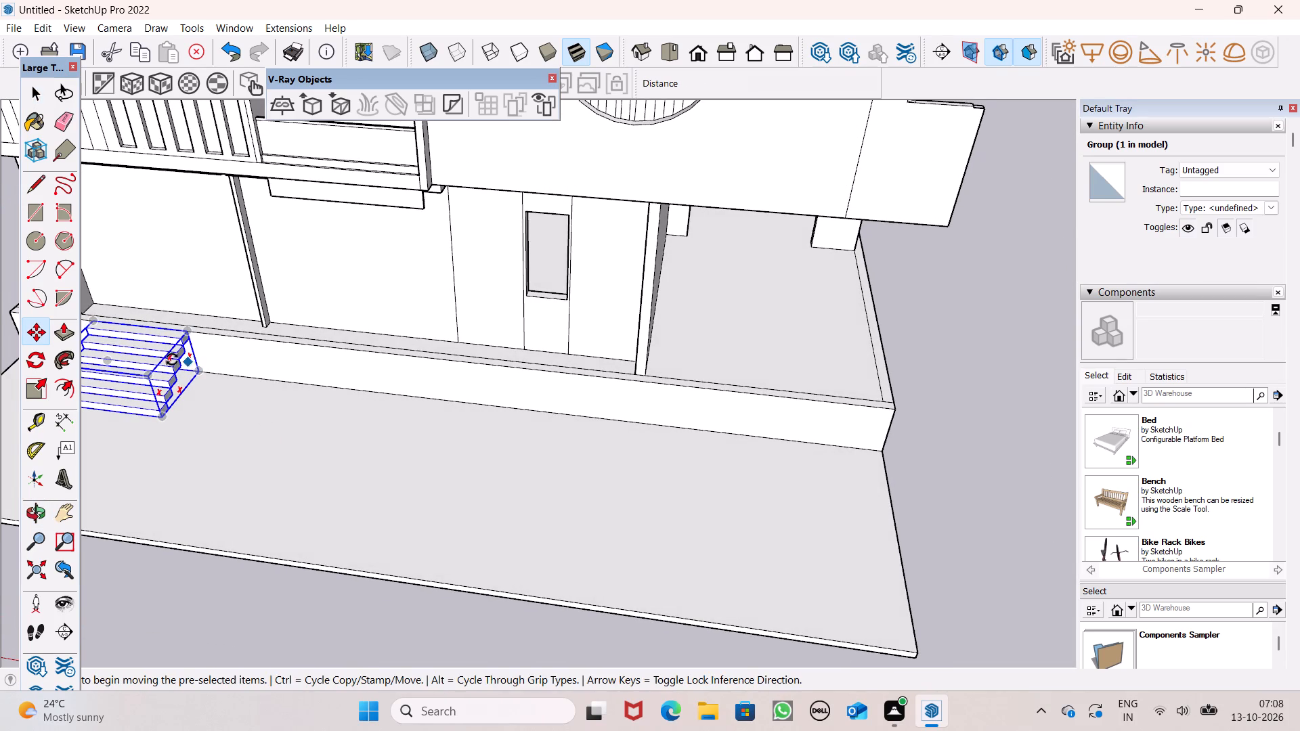
pyautogui.moveTo(198, 374); pyautogui.dragTo(318, 385)
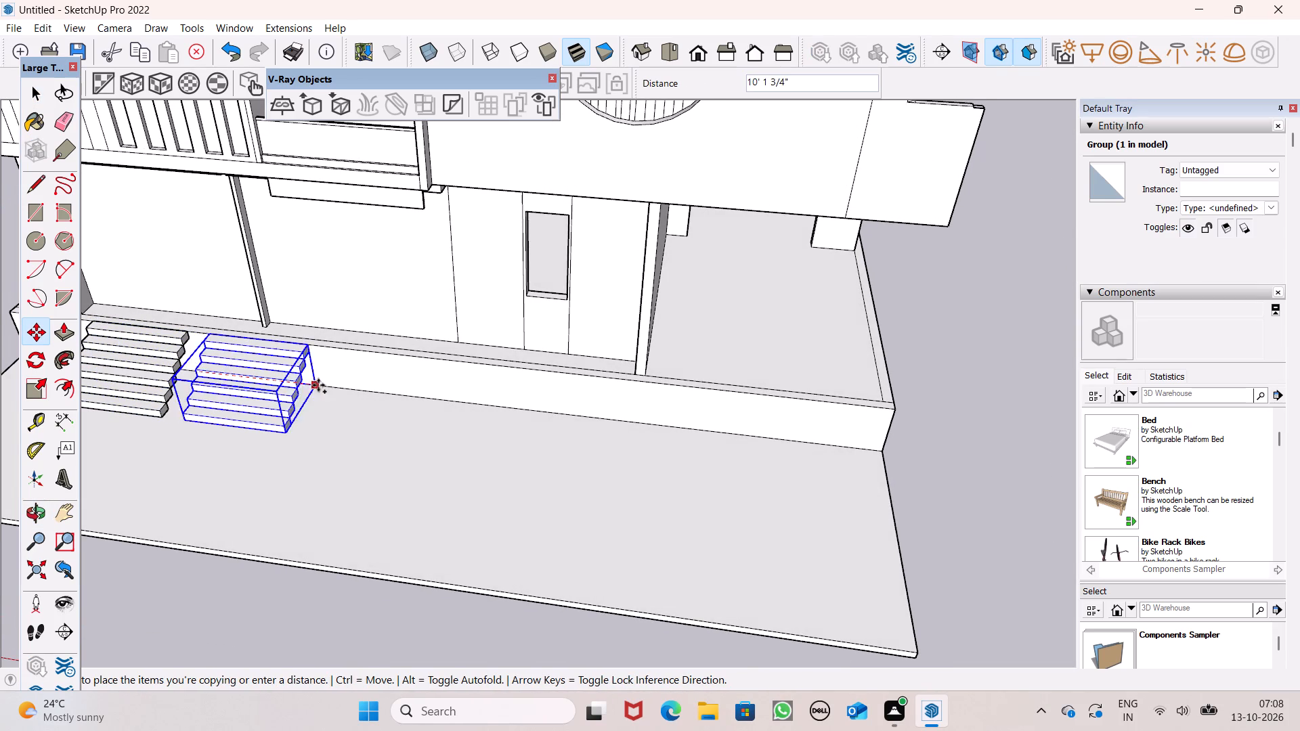
pyautogui.moveTo(318, 385); pyautogui.dragTo(397, 397)
pyautogui.scroll(-4, 420, 350)
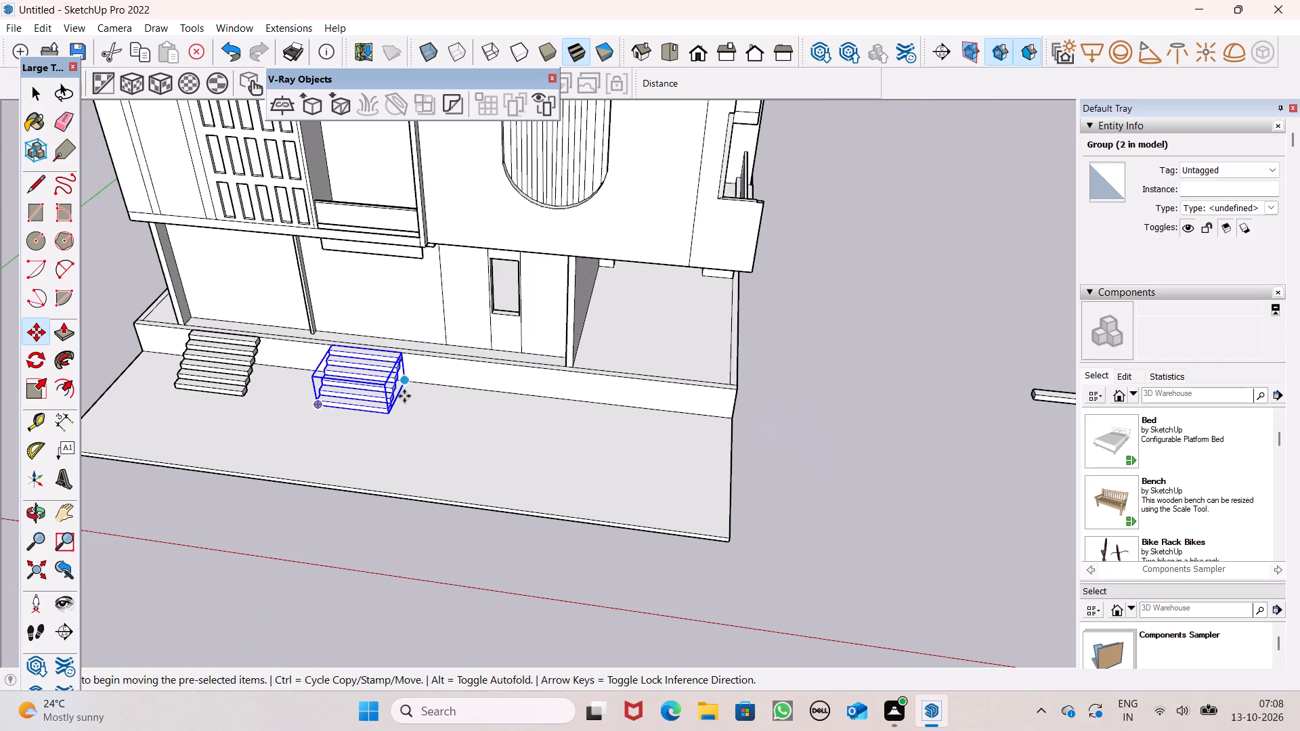
# Undo the last copy of the six-step stair group.
pyautogui.hotkey('ctrl', 'z')
pyautogui.press('space')
pyautogui.moveTo(384, 416); pyautogui.dragTo(205, 453, button='middle')
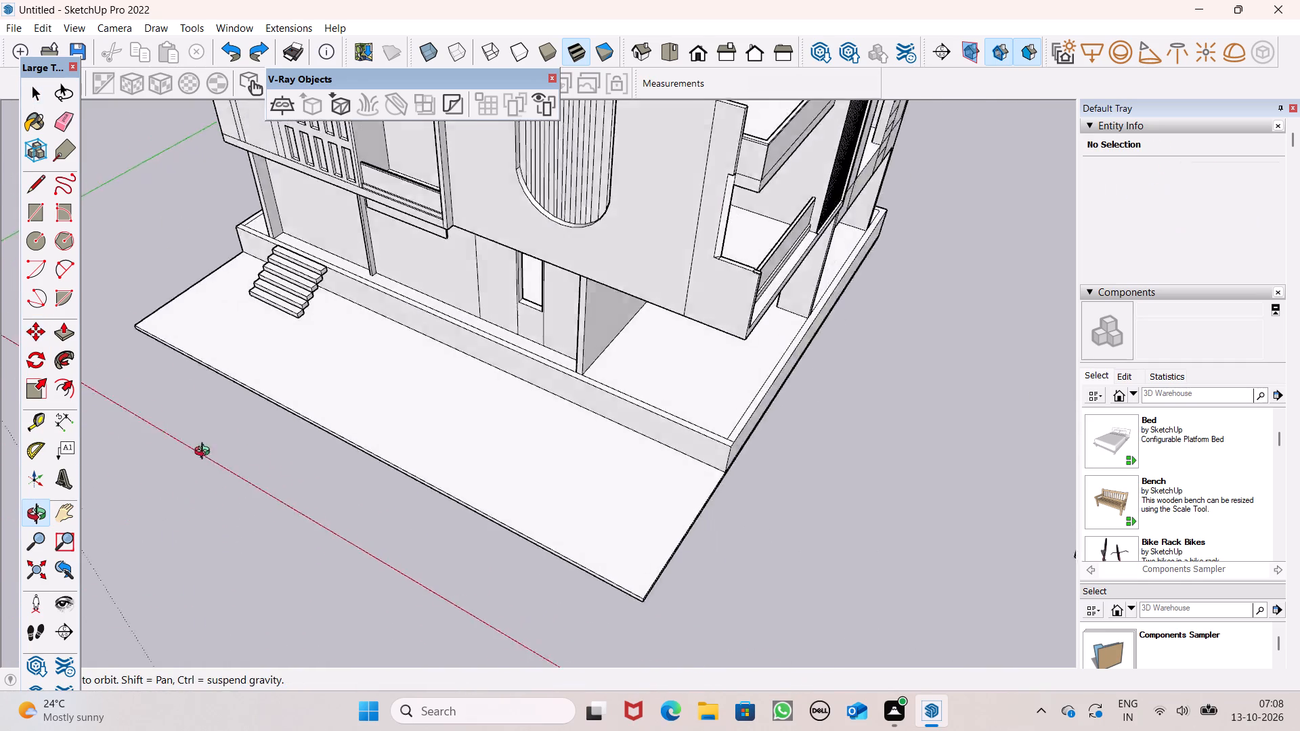
pyautogui.moveTo(205, 453); pyautogui.dragTo(116, 393, button='middle')
pyautogui.click(186, 247)
# Copy the six-step stair group about 18' 6" along the base's front face toward the house's middle and deselect it.
pyautogui.scroll(8, 326, 294)
pyautogui.click(426, 294)
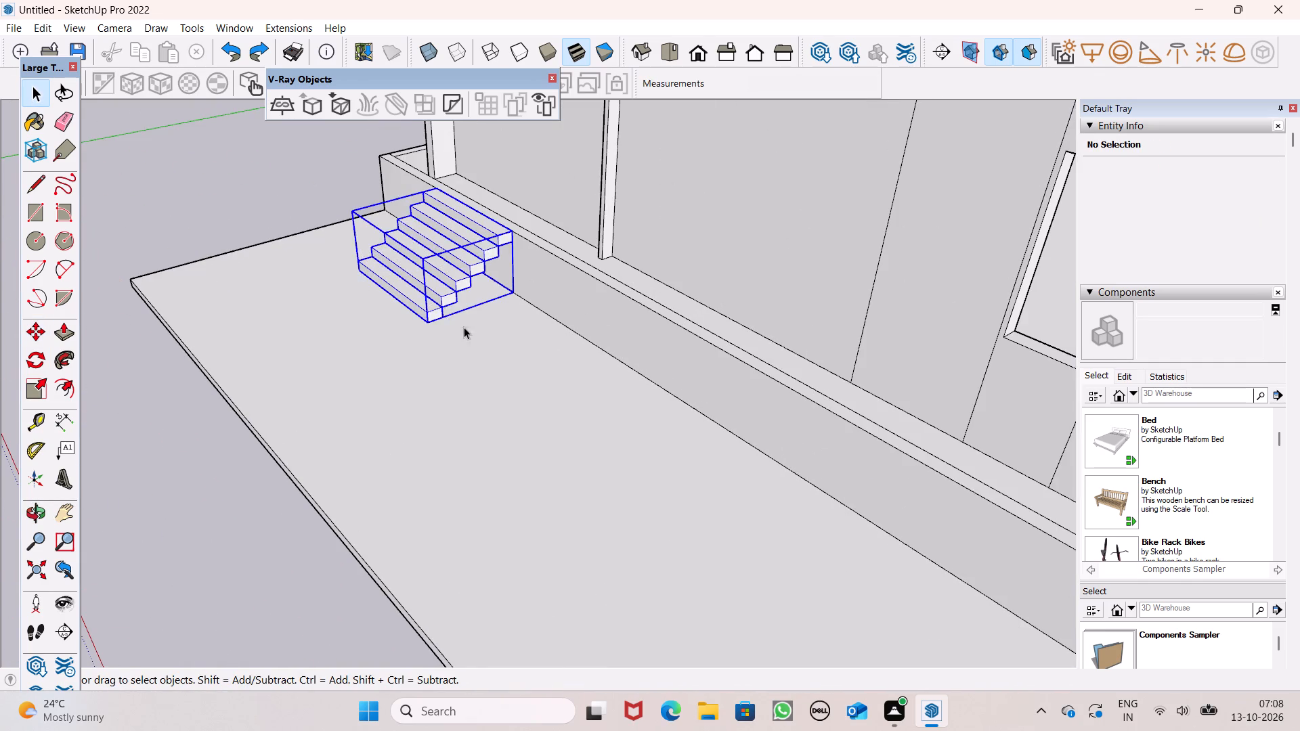
pyautogui.scroll(1, 473, 352)
pyautogui.moveTo(477, 357); pyautogui.dragTo(716, 361, button='middle')
pyautogui.scroll(-5, 27, 257)
pyautogui.scroll(-7, 317, 284)
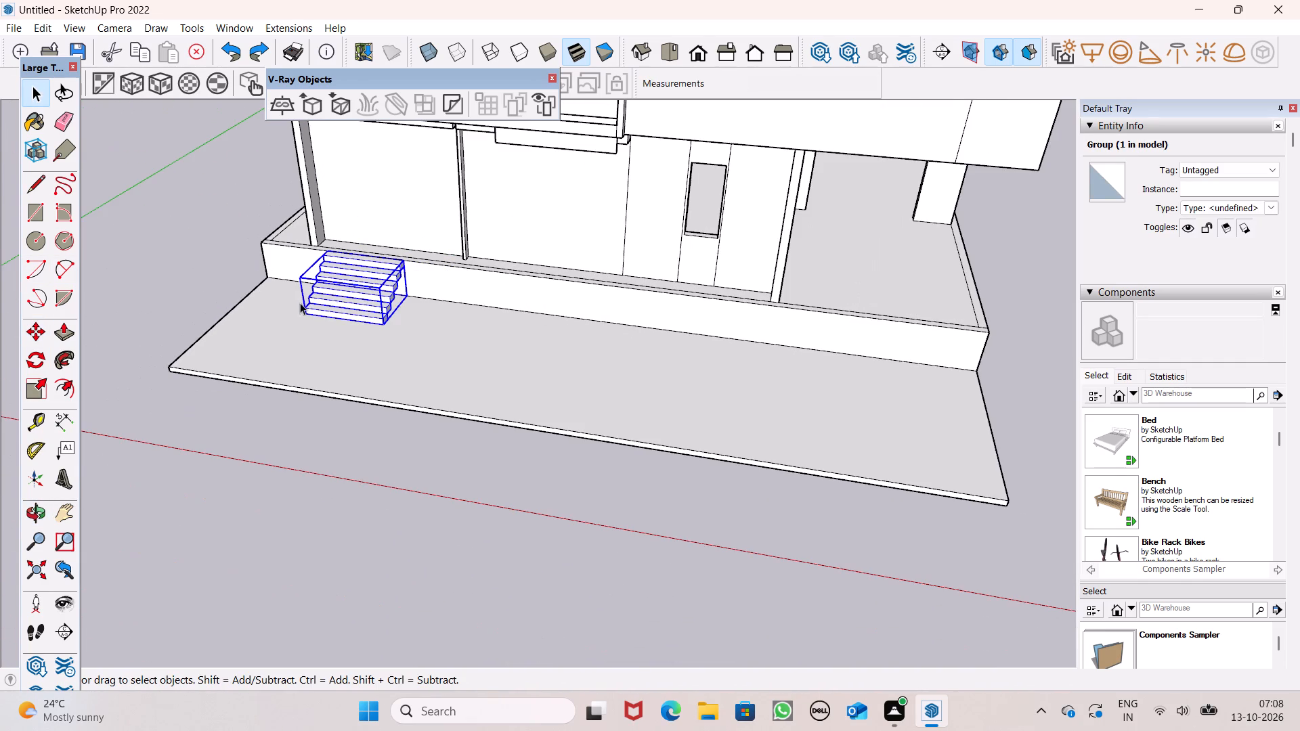
pyautogui.press('m')
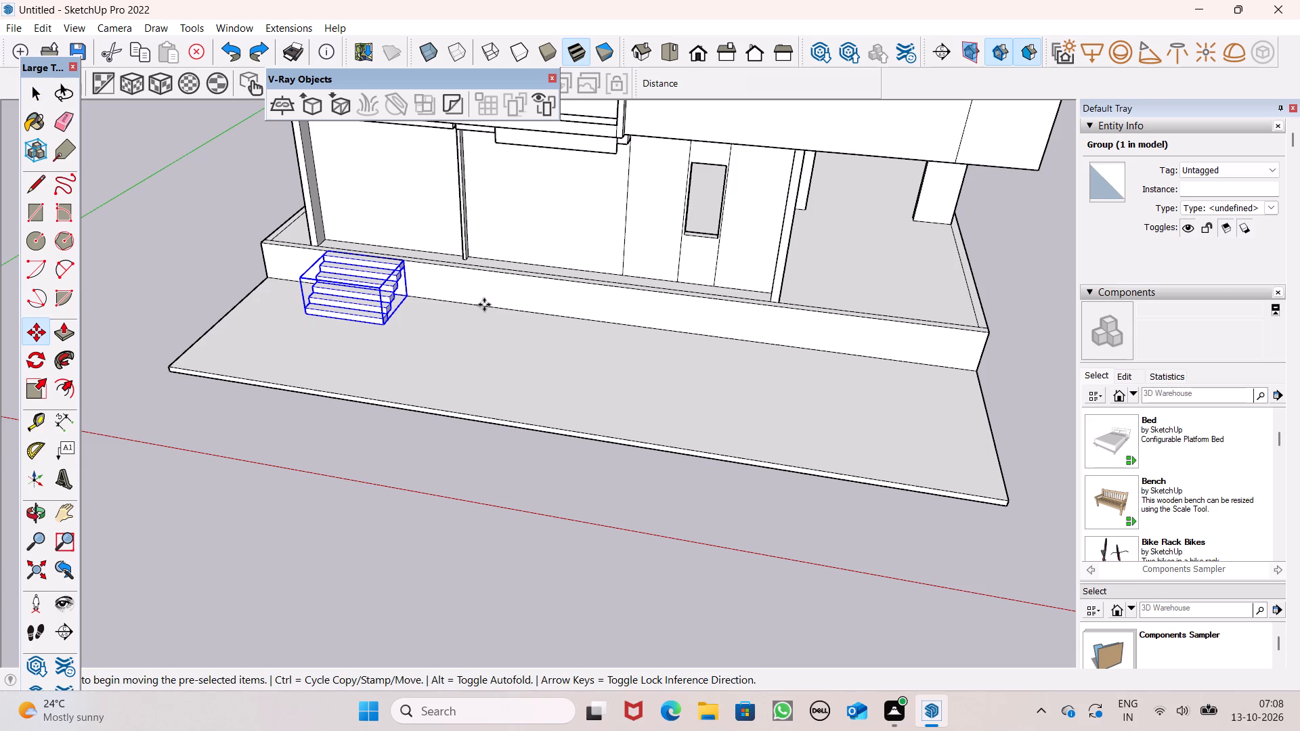
pyautogui.press('Return')
pyautogui.moveTo(406, 296); pyautogui.dragTo(584, 326)
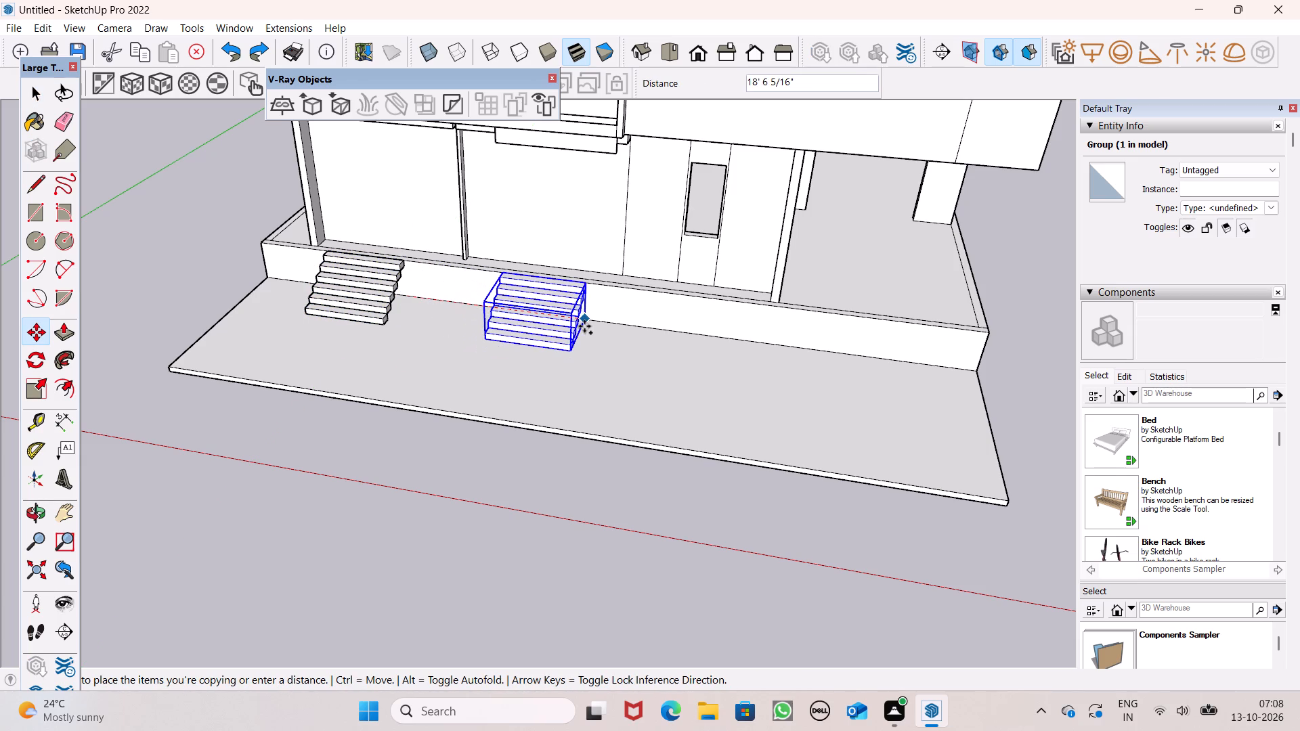
pyautogui.moveTo(584, 326); pyautogui.dragTo(585, 326)
pyautogui.press('space')
pyautogui.click(193, 234)
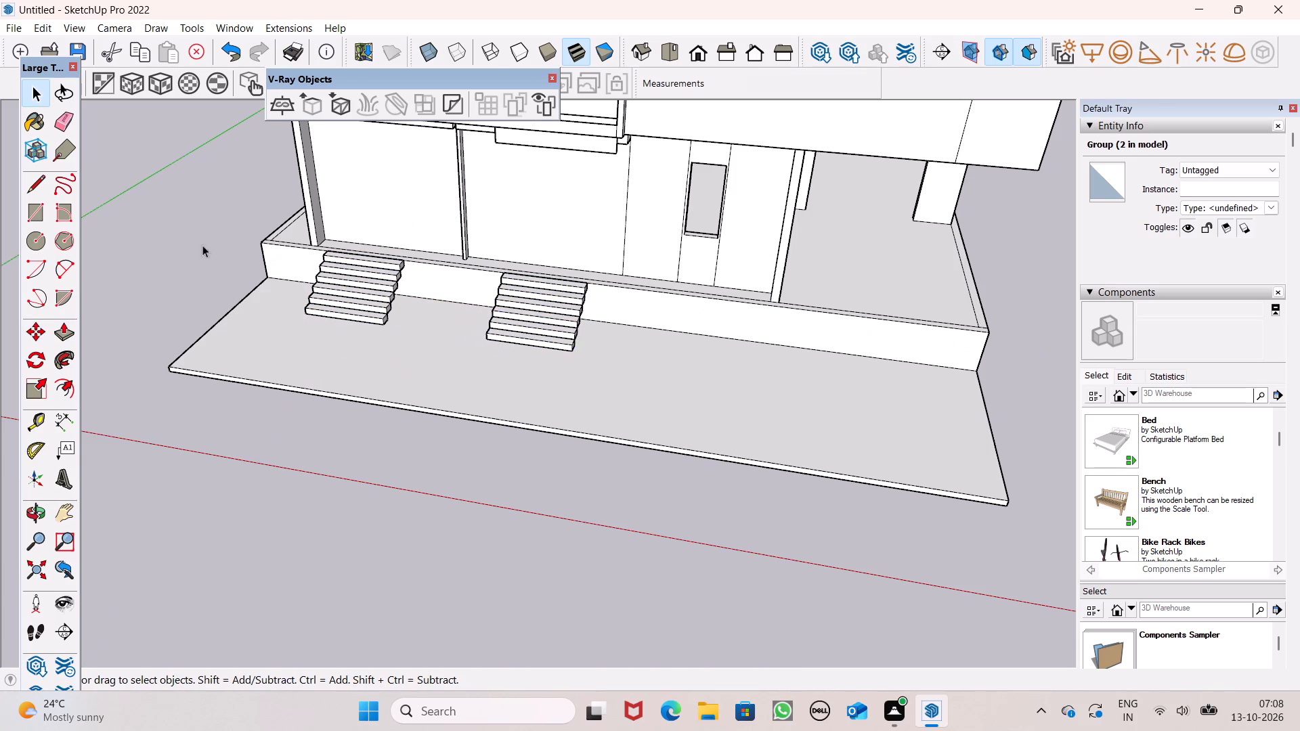
# Explode the original six-step stair group near the base's end into its separate steps.
pyautogui.moveTo(589, 370); pyautogui.dragTo(284, 265, button='middle')
pyautogui.scroll(1, 282, 270)
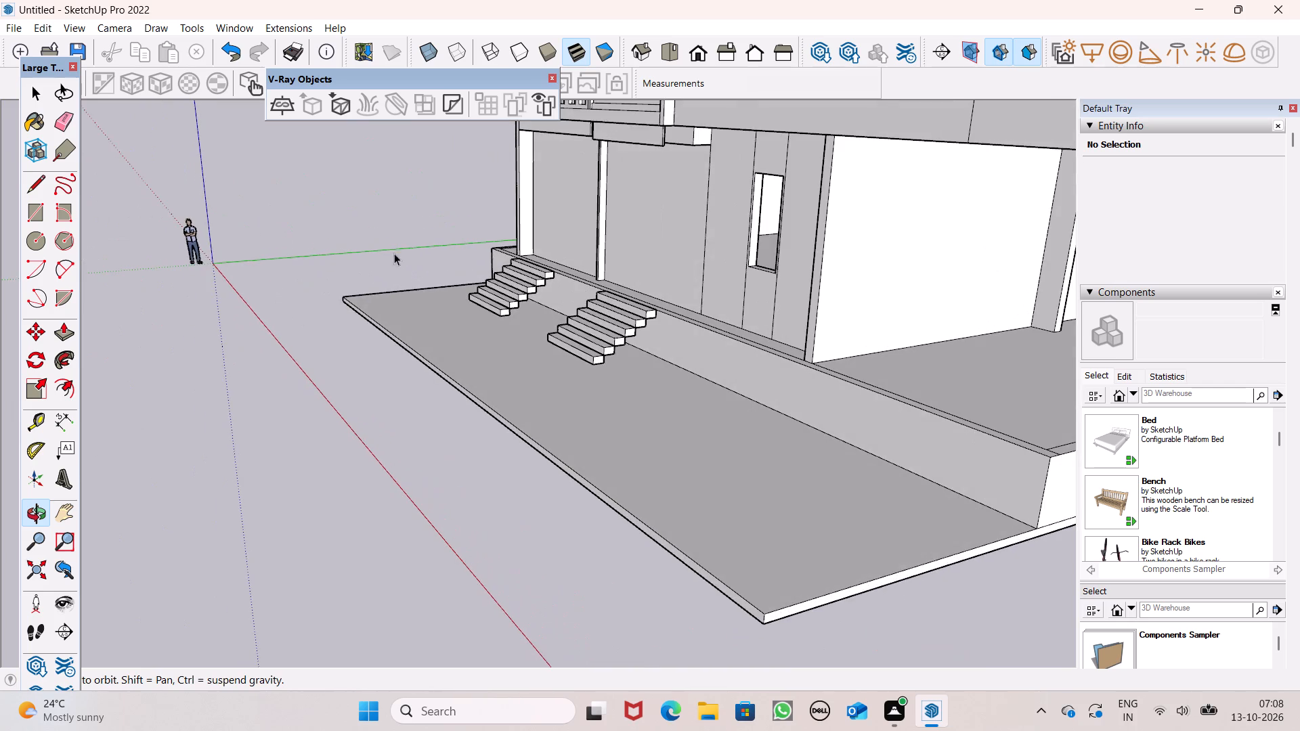
pyautogui.scroll(9, 510, 288)
pyautogui.scroll(1, 492, 236)
pyautogui.scroll(2, 0, 1)
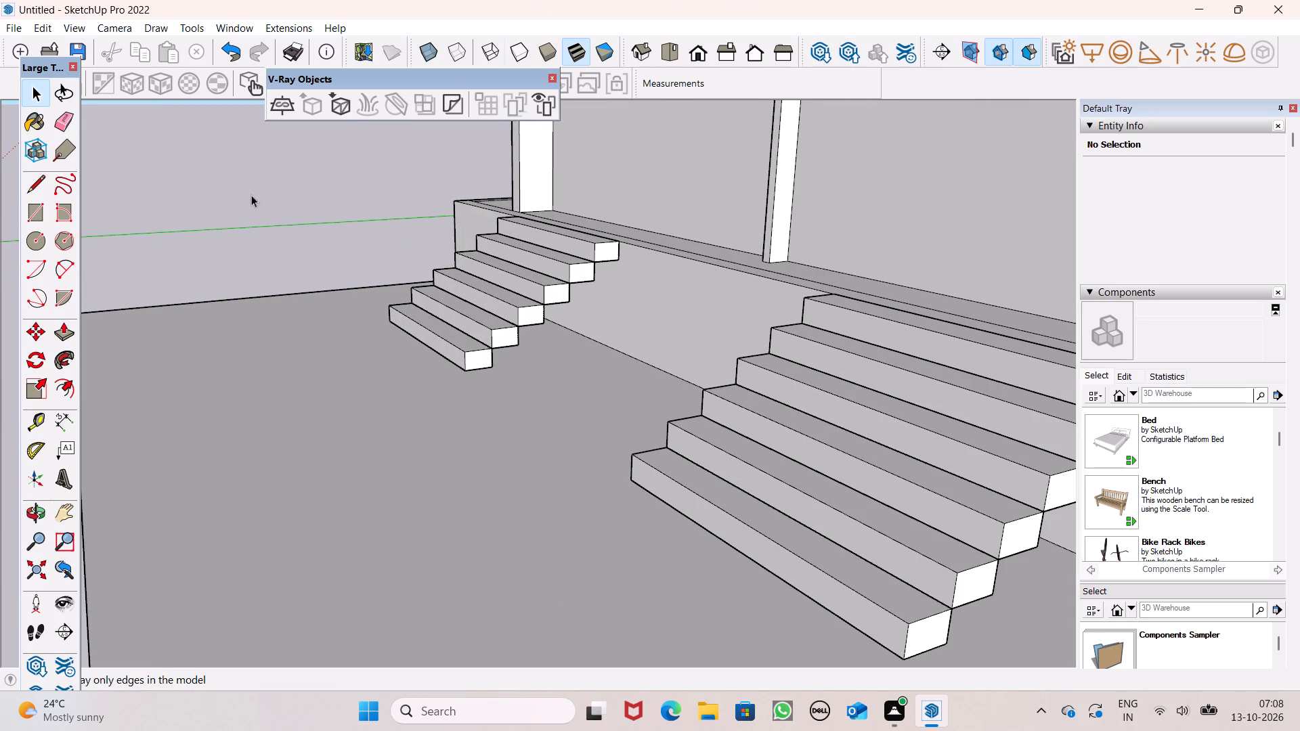
pyautogui.scroll(-1, 813, 500)
pyautogui.moveTo(786, 573); pyautogui.dragTo(588, 516, button='middle')
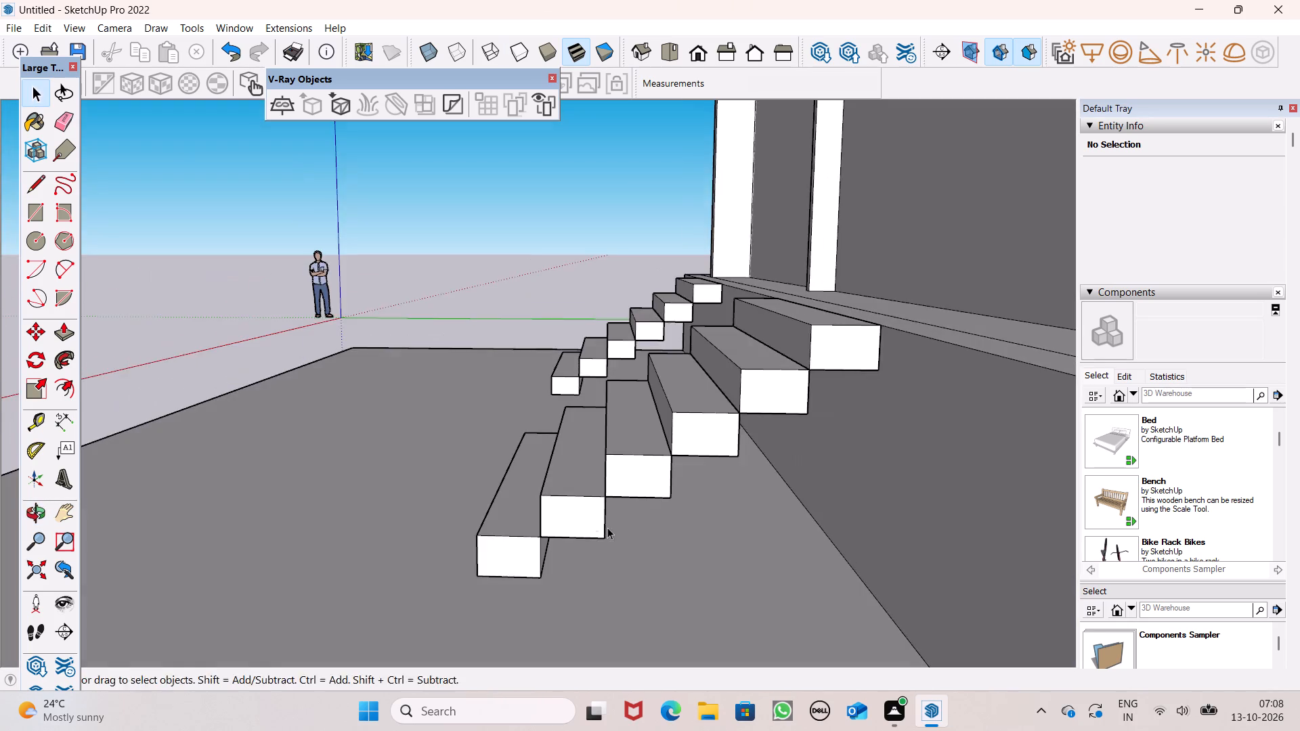
pyautogui.moveTo(644, 550); pyautogui.dragTo(776, 569, button='middle')
pyautogui.scroll(6, 521, 356)
pyautogui.moveTo(357, 403); pyautogui.dragTo(357, 391)
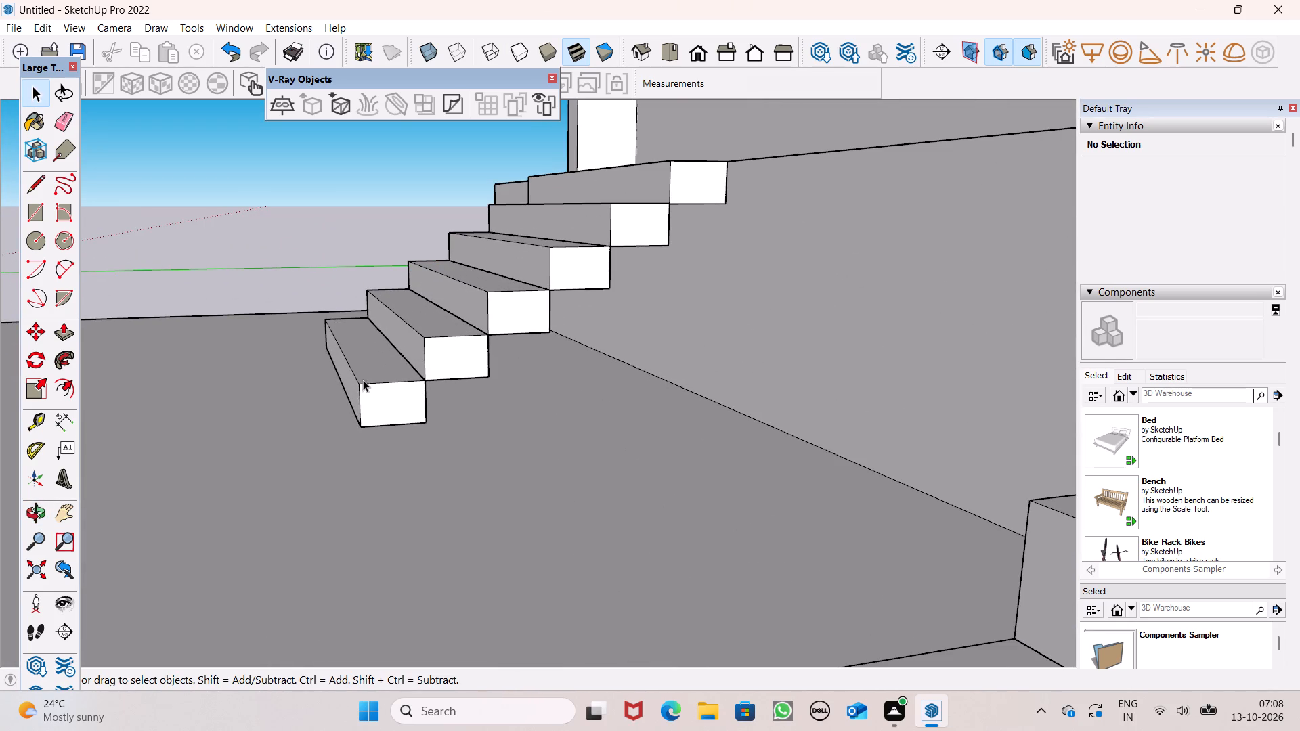
pyautogui.click(369, 378)
pyautogui.rightClick(370, 380)
pyautogui.click(418, 139)
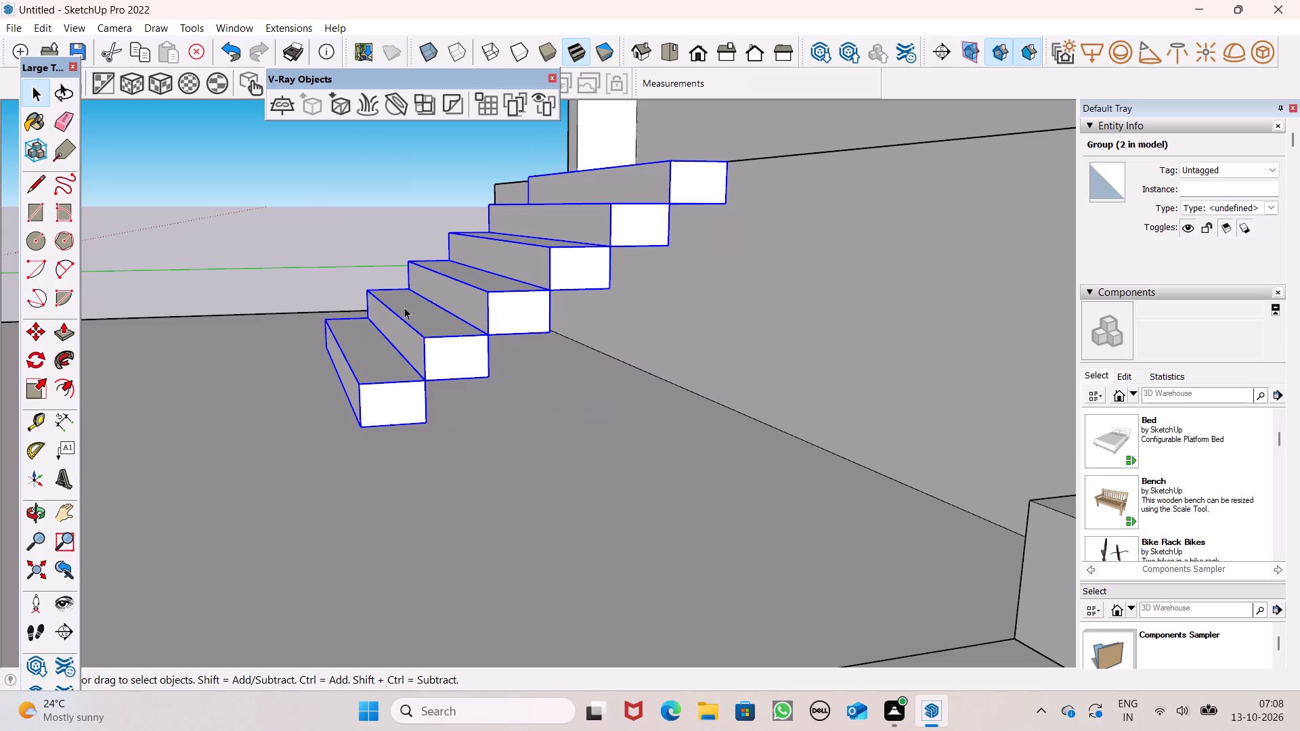
# Explode the individual groups of the two lowest steps in the original flight.
pyautogui.click(392, 374)
pyautogui.rightClick(395, 346)
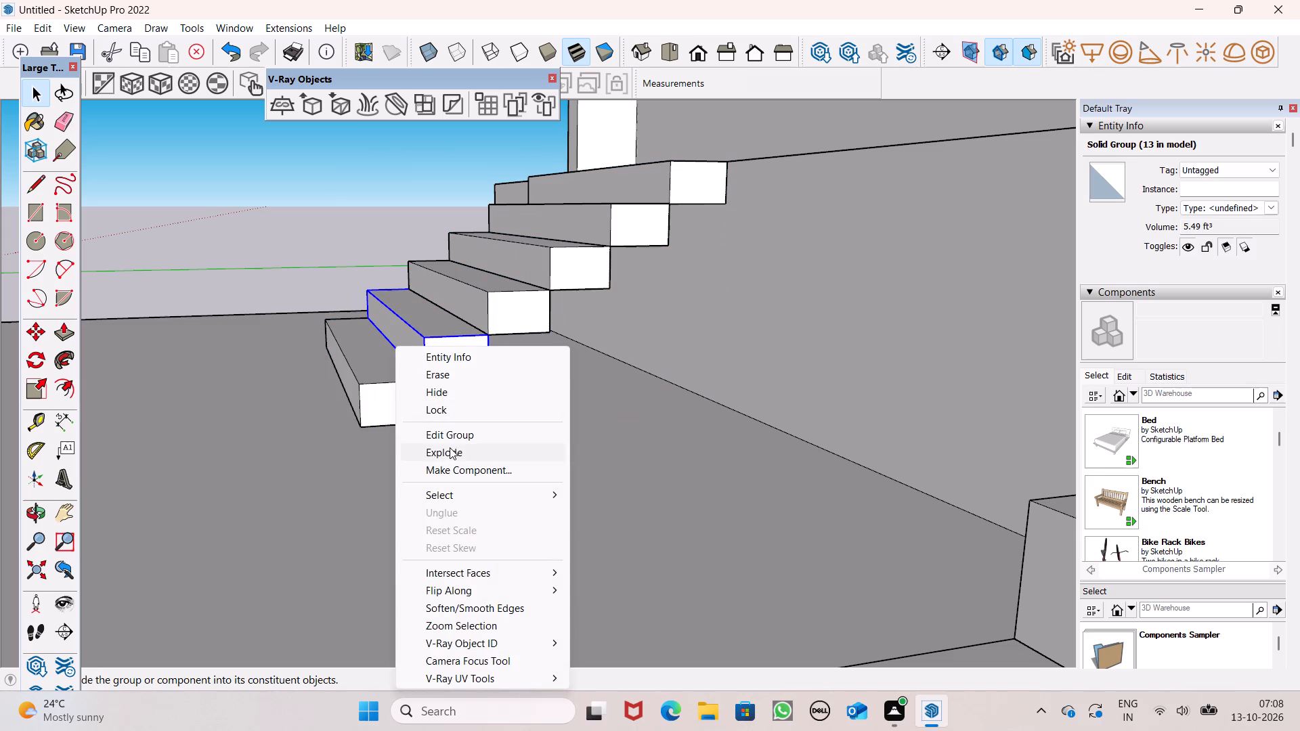
pyautogui.click(450, 447)
pyautogui.click(457, 365)
pyautogui.rightClick(456, 365)
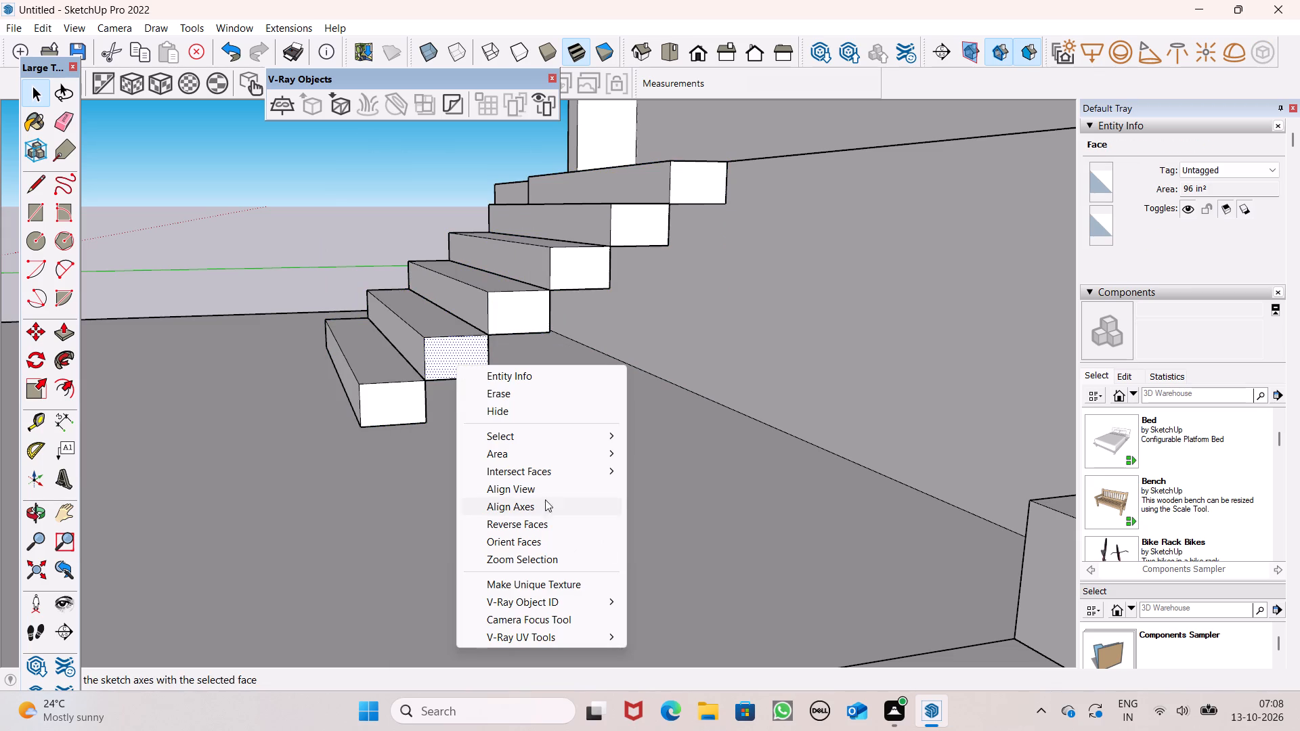
pyautogui.click(462, 365)
pyautogui.click(439, 333)
pyautogui.moveTo(358, 404); pyautogui.dragTo(365, 409)
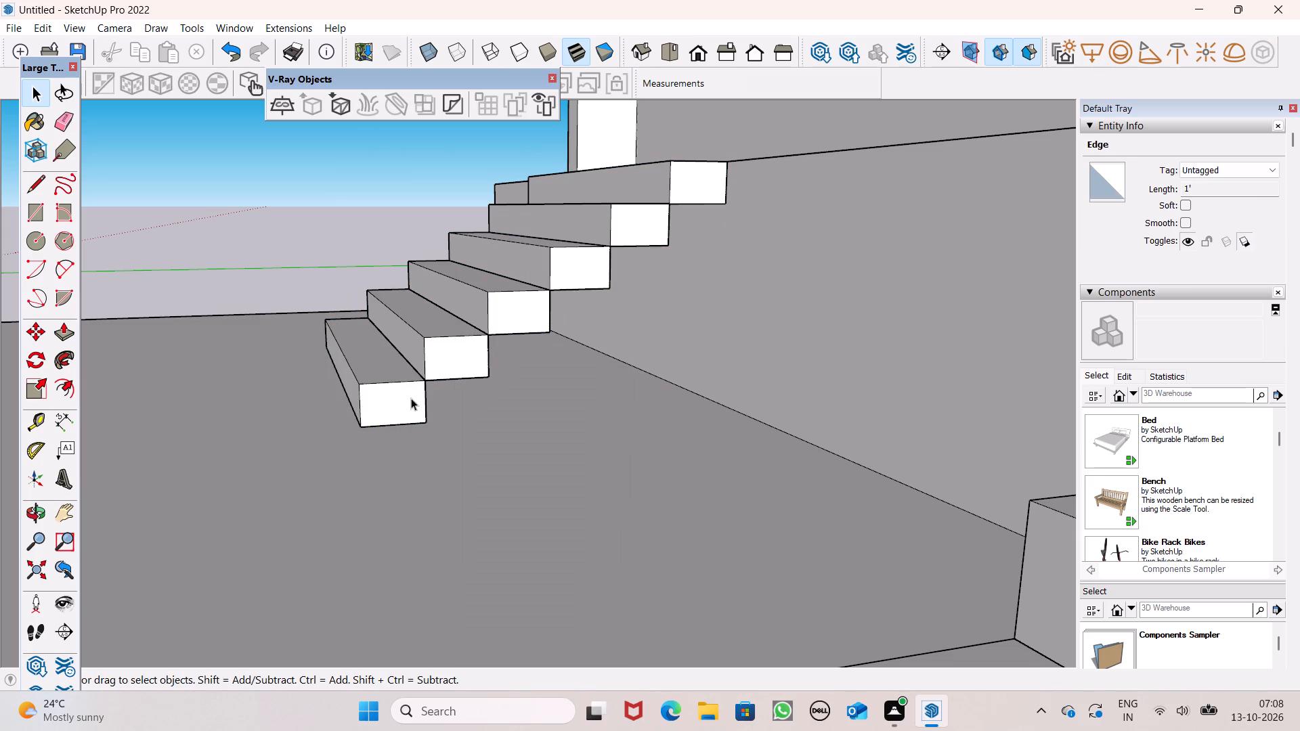
pyautogui.click(411, 397)
pyautogui.rightClick(393, 384)
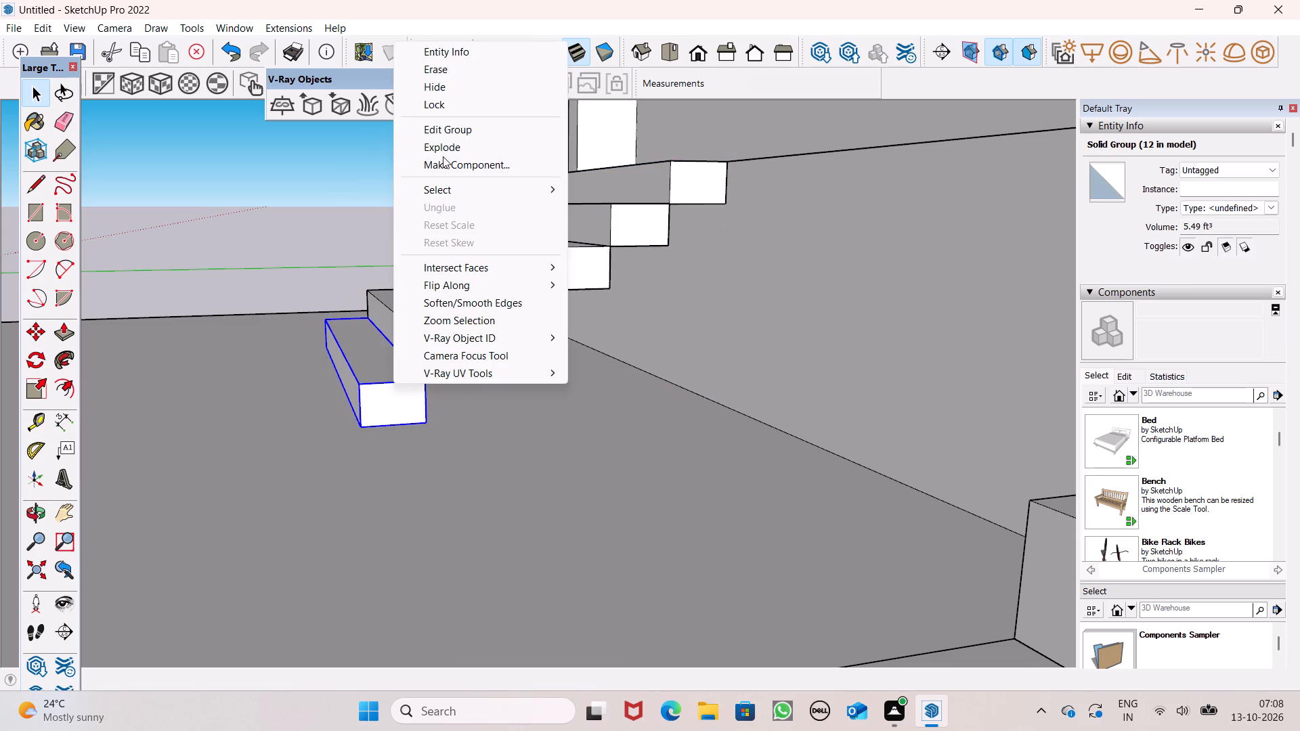
pyautogui.click(446, 149)
# Explode the individual groups of the four upper steps in the original flight, one after another.
pyautogui.click(503, 304)
pyautogui.moveTo(501, 303); pyautogui.dragTo(500, 296, button='right')
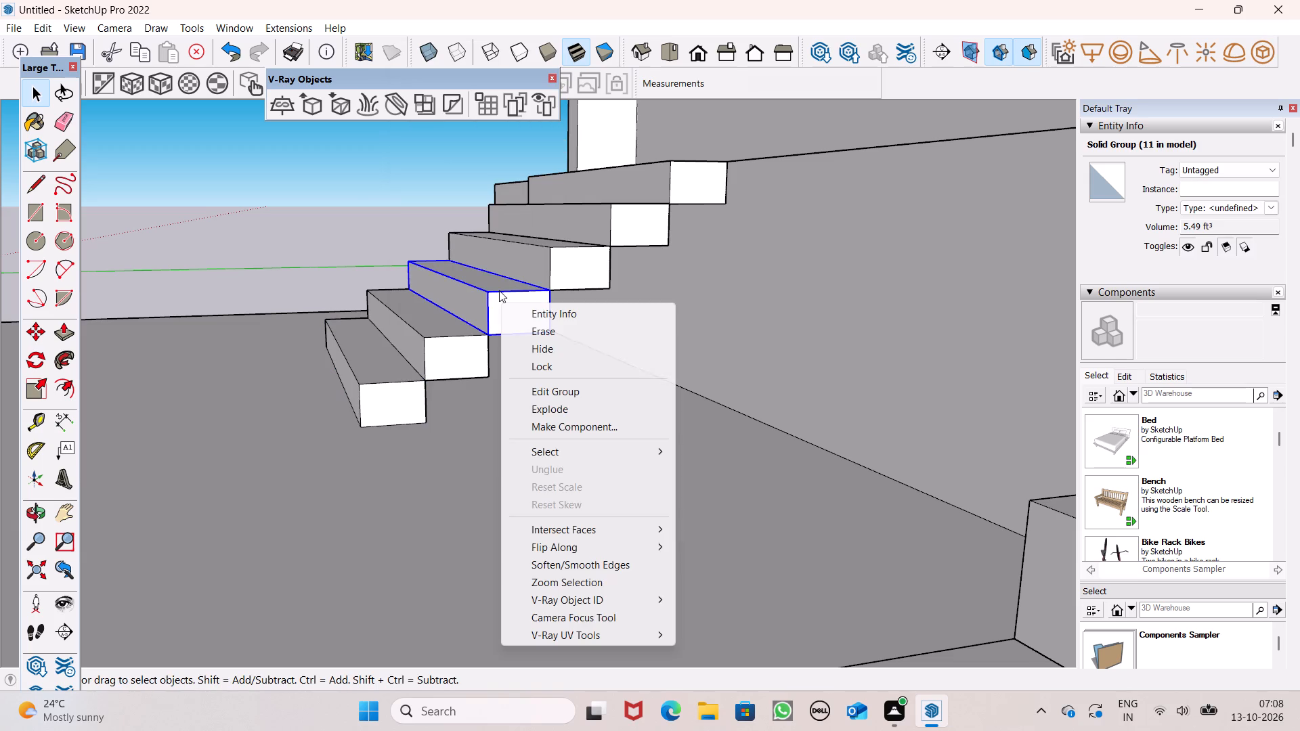
pyautogui.click(548, 404)
pyautogui.click(563, 245)
pyautogui.rightClick(563, 245)
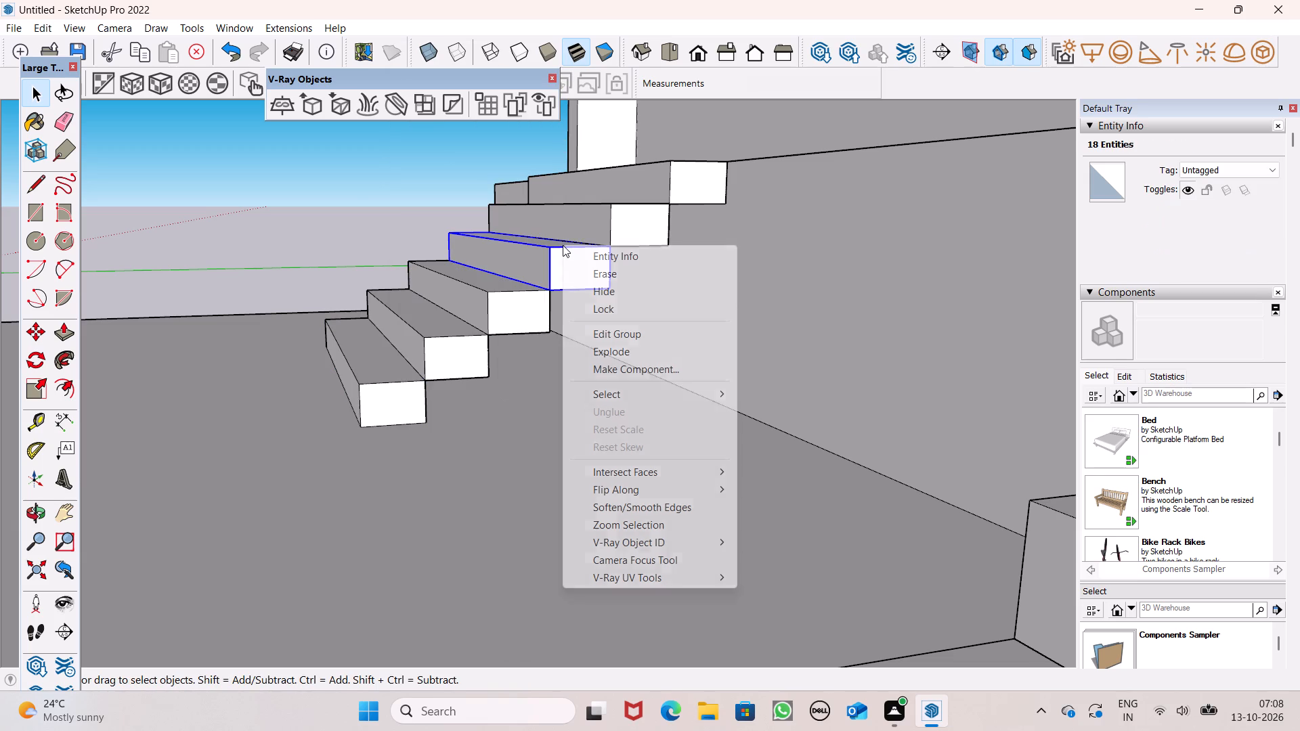
pyautogui.click(620, 355)
pyautogui.click(617, 228)
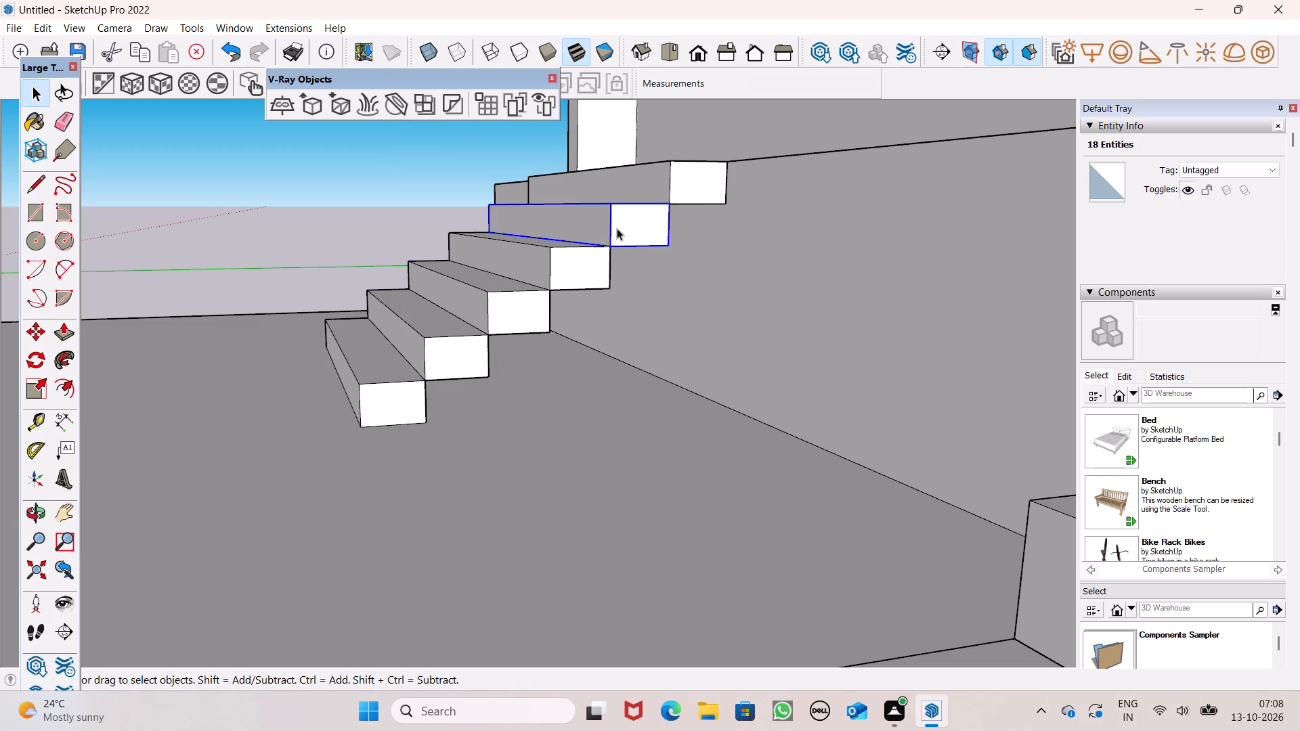
pyautogui.rightClick(617, 228)
pyautogui.click(655, 338)
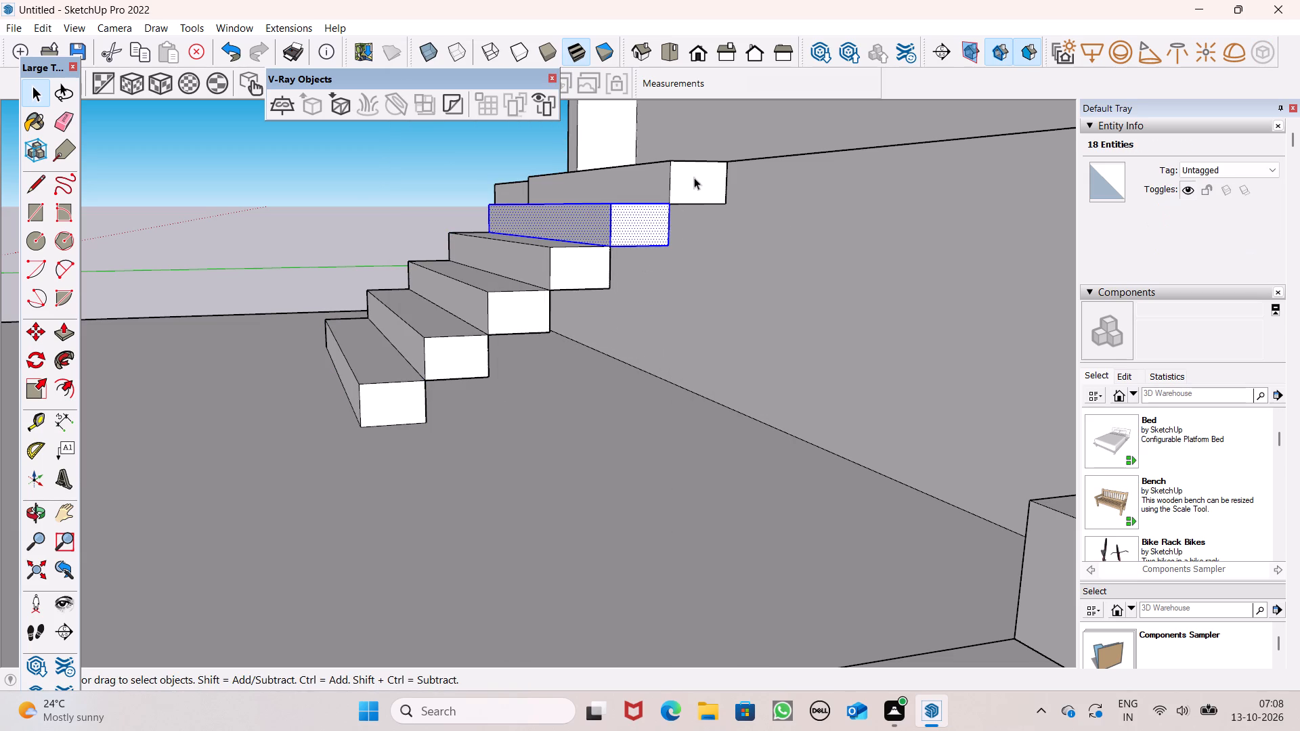
pyautogui.click(694, 177)
pyautogui.rightClick(694, 177)
pyautogui.click(735, 291)
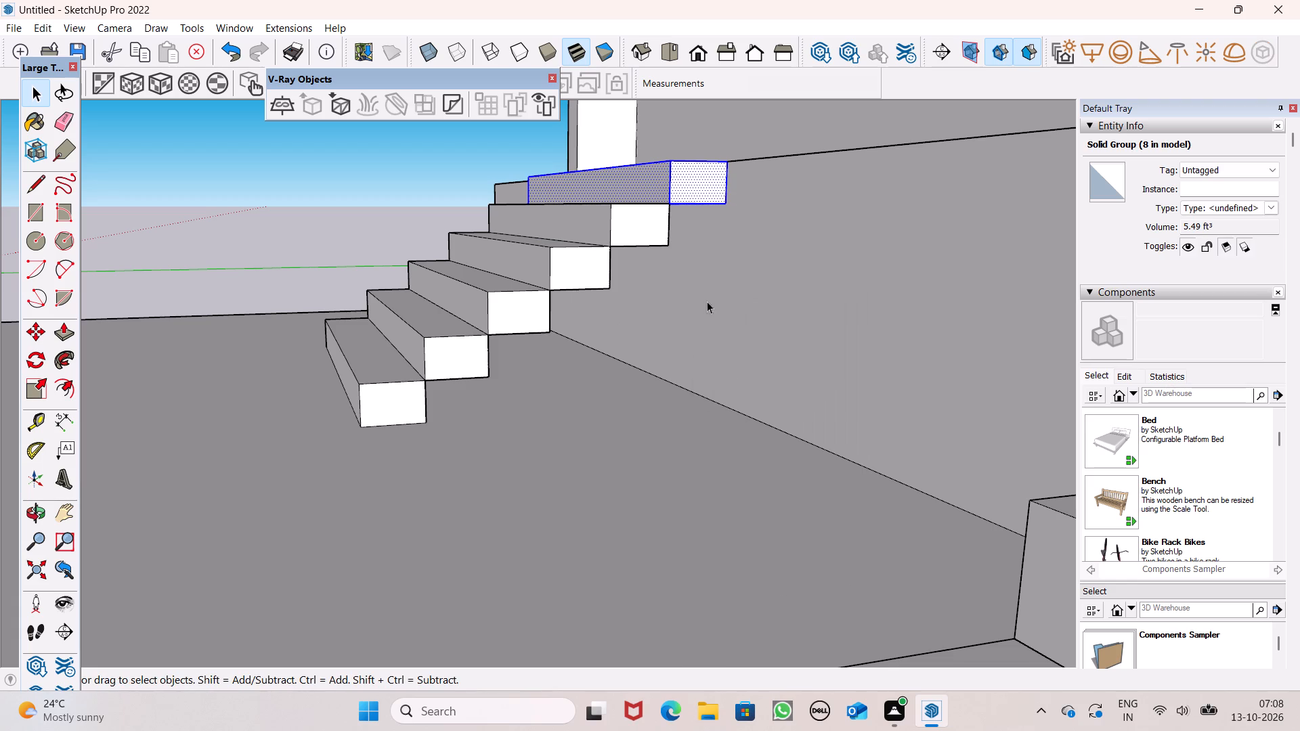
# Close the flight's open side with a 5' line from the lowest step to the base and a vertical line under the top step.
pyautogui.click(30, 185)
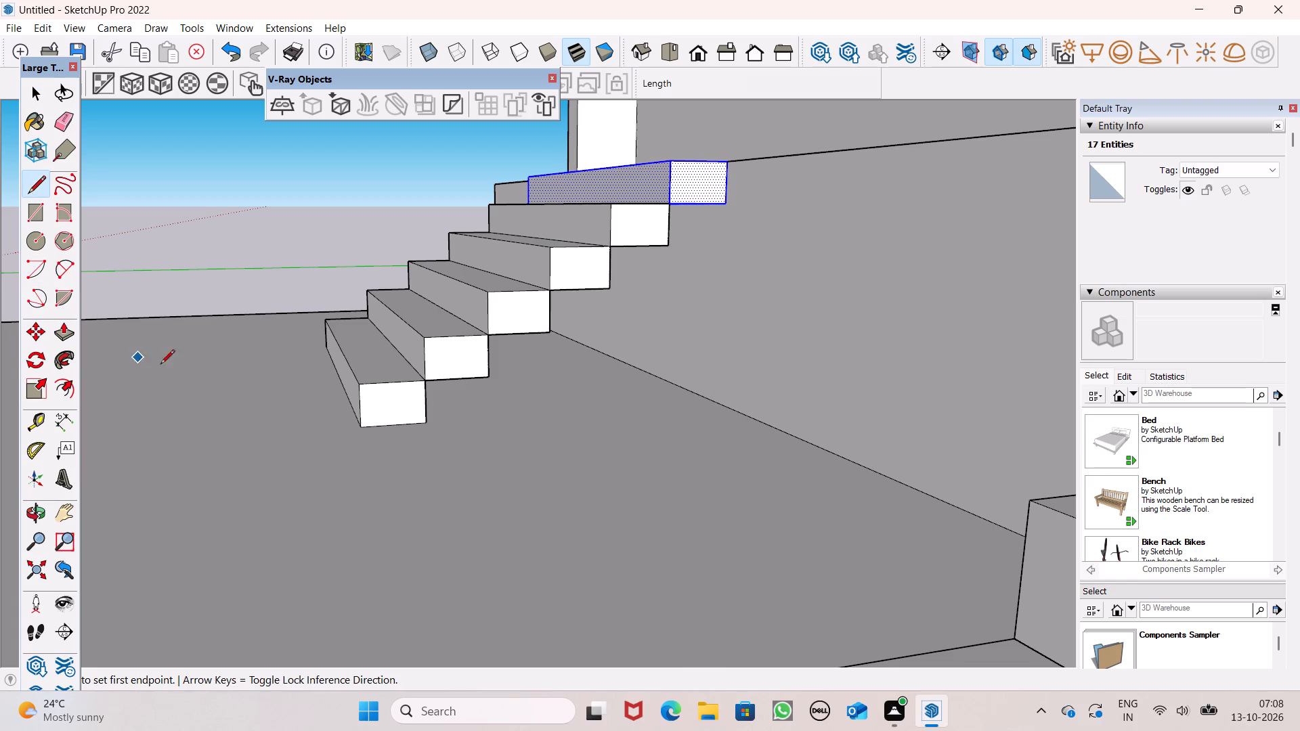
pyautogui.press('space')
pyautogui.click(321, 225)
pyautogui.click(45, 179)
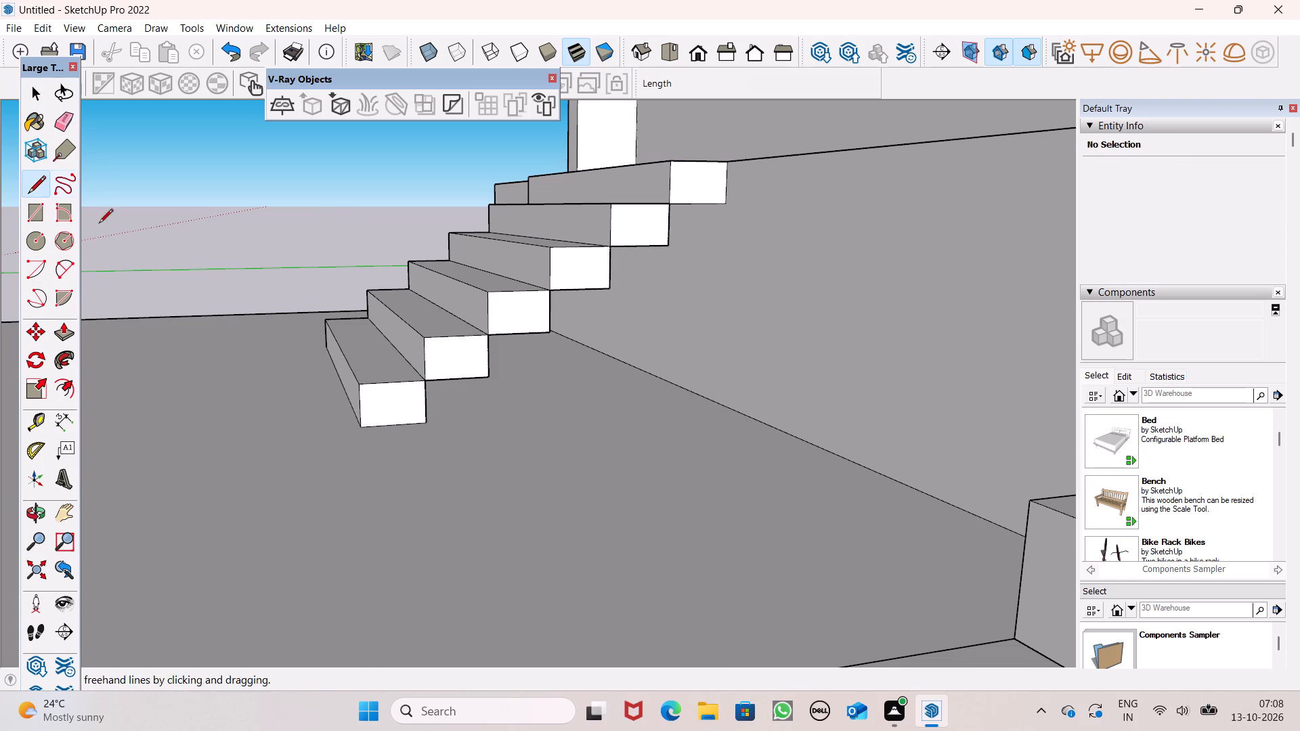
pyautogui.click(425, 422)
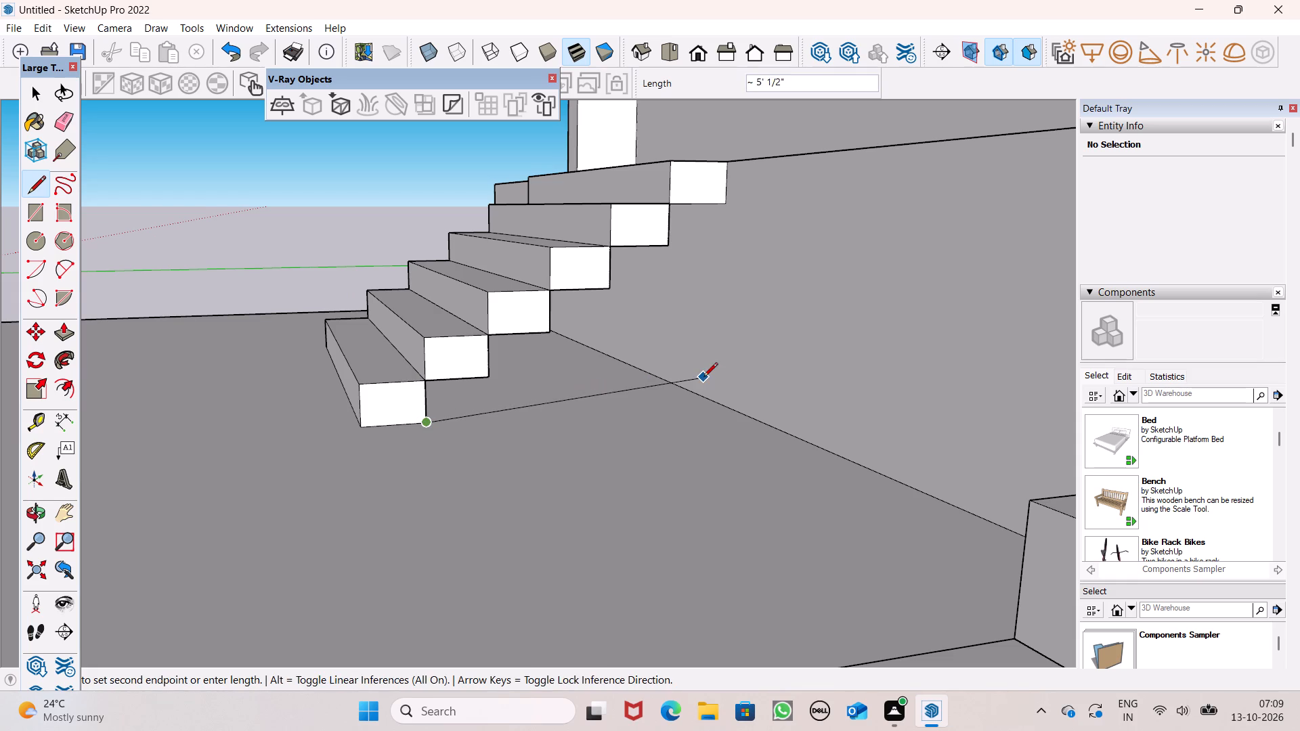
pyautogui.click(718, 401)
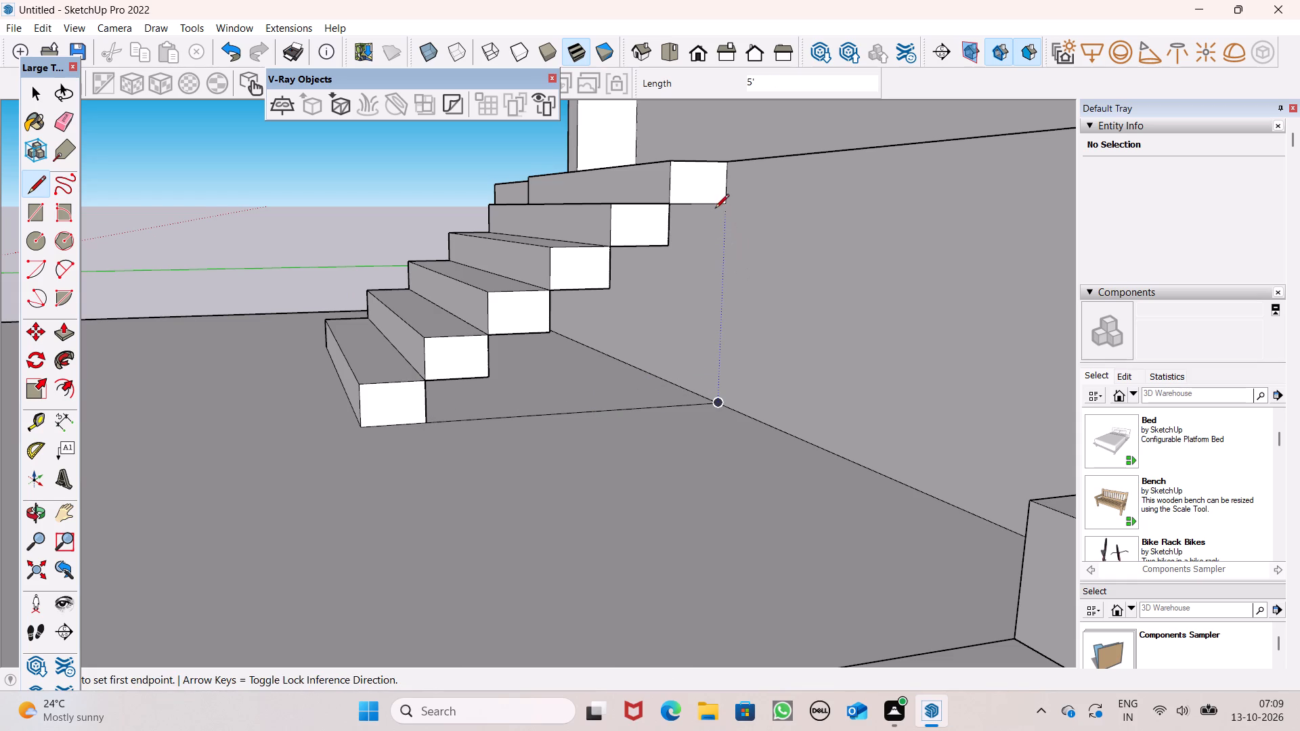
pyautogui.click(721, 206)
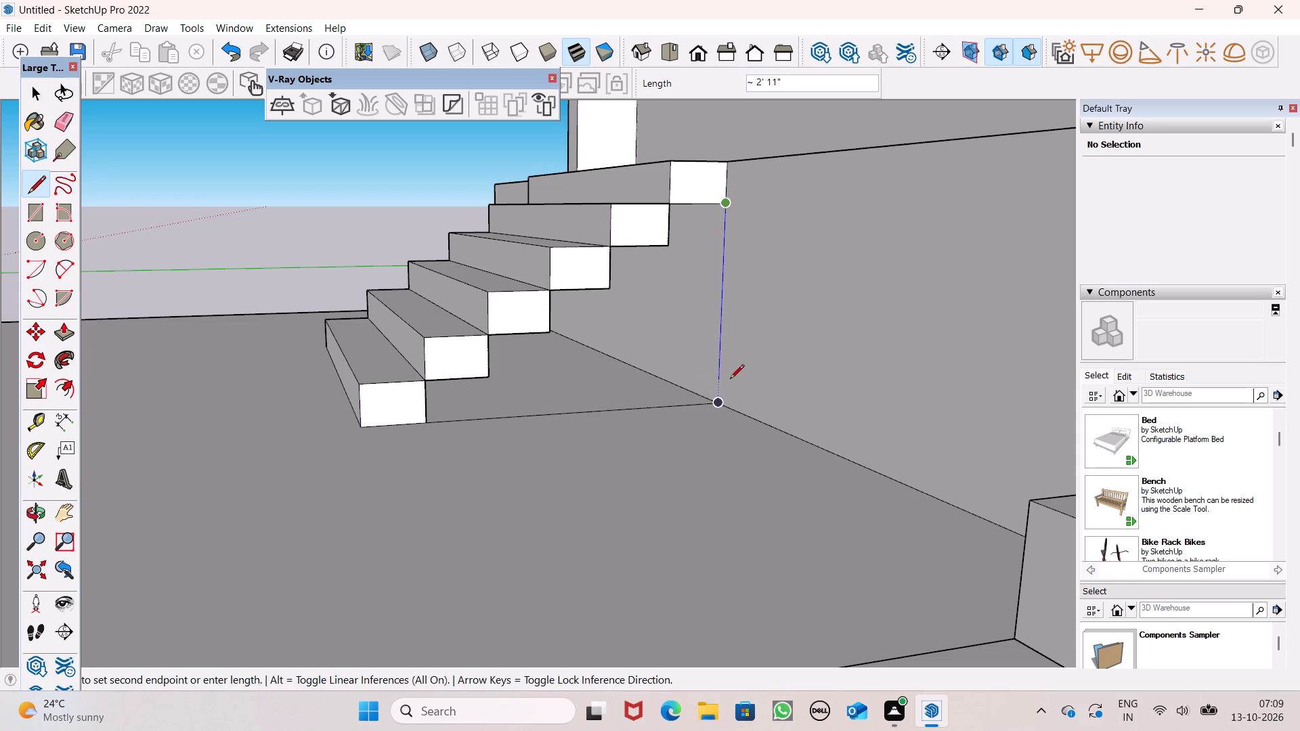
pyautogui.click(730, 380)
pyautogui.click(722, 404)
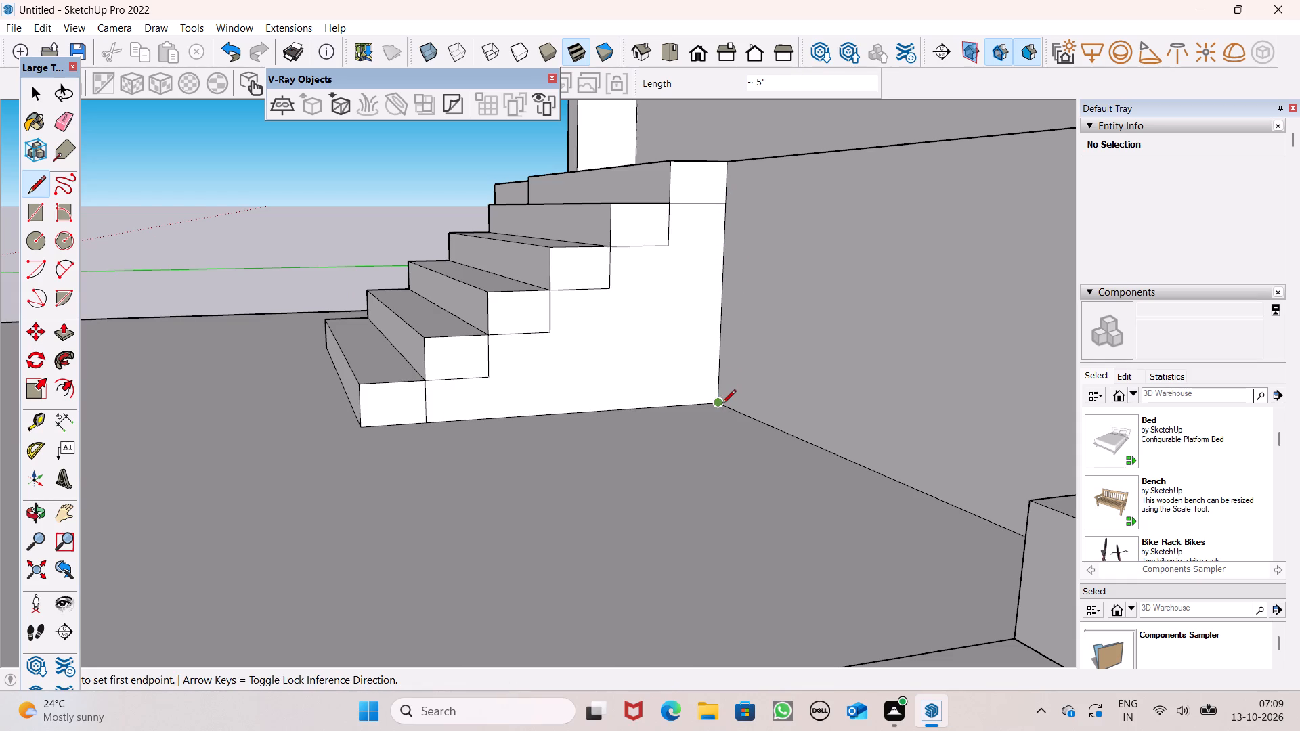
pyautogui.press('space')
# Push/Pull the new side face beneath the steps 8' 2 3/4" through to the flight's opposite side.
pyautogui.scroll(-4, 571, 372)
pyautogui.moveTo(557, 458); pyautogui.dragTo(1192, 448, button='middle')
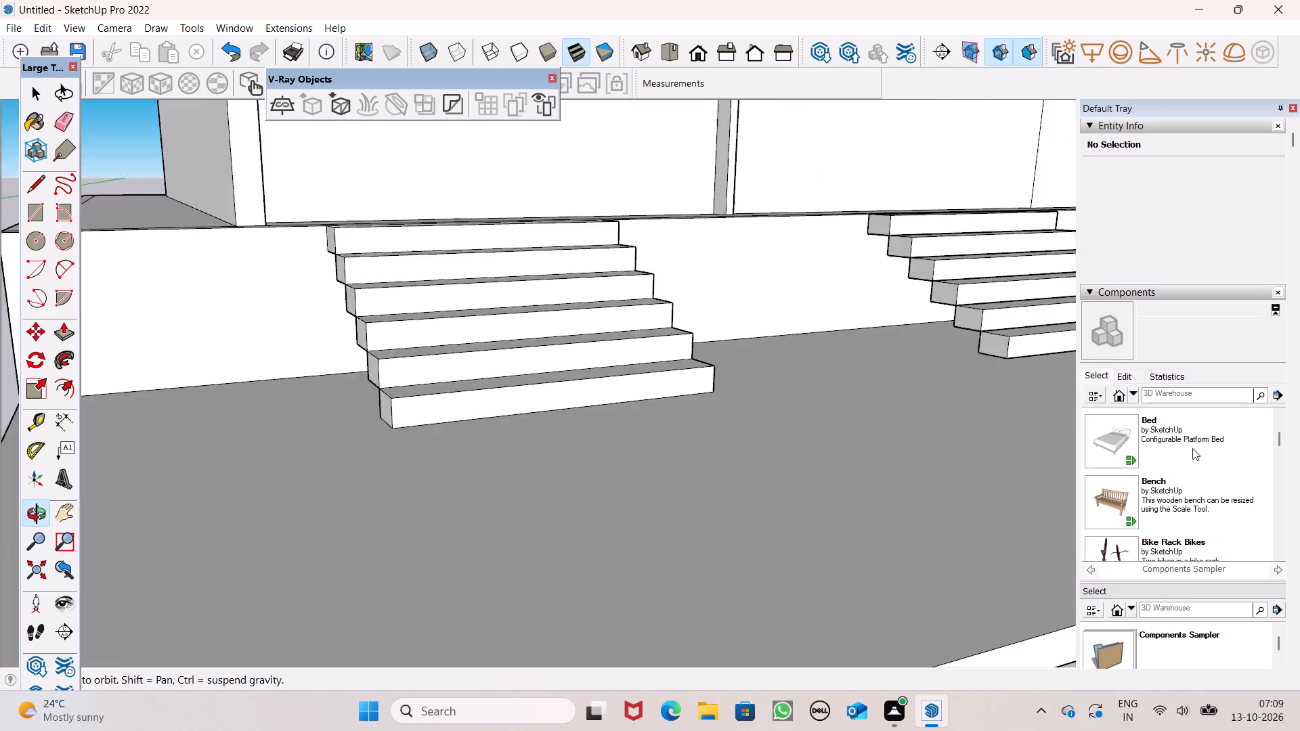
pyautogui.moveTo(1192, 448); pyautogui.dragTo(1191, 456, button='middle')
pyautogui.moveTo(476, 441); pyautogui.dragTo(878, 409, button='middle')
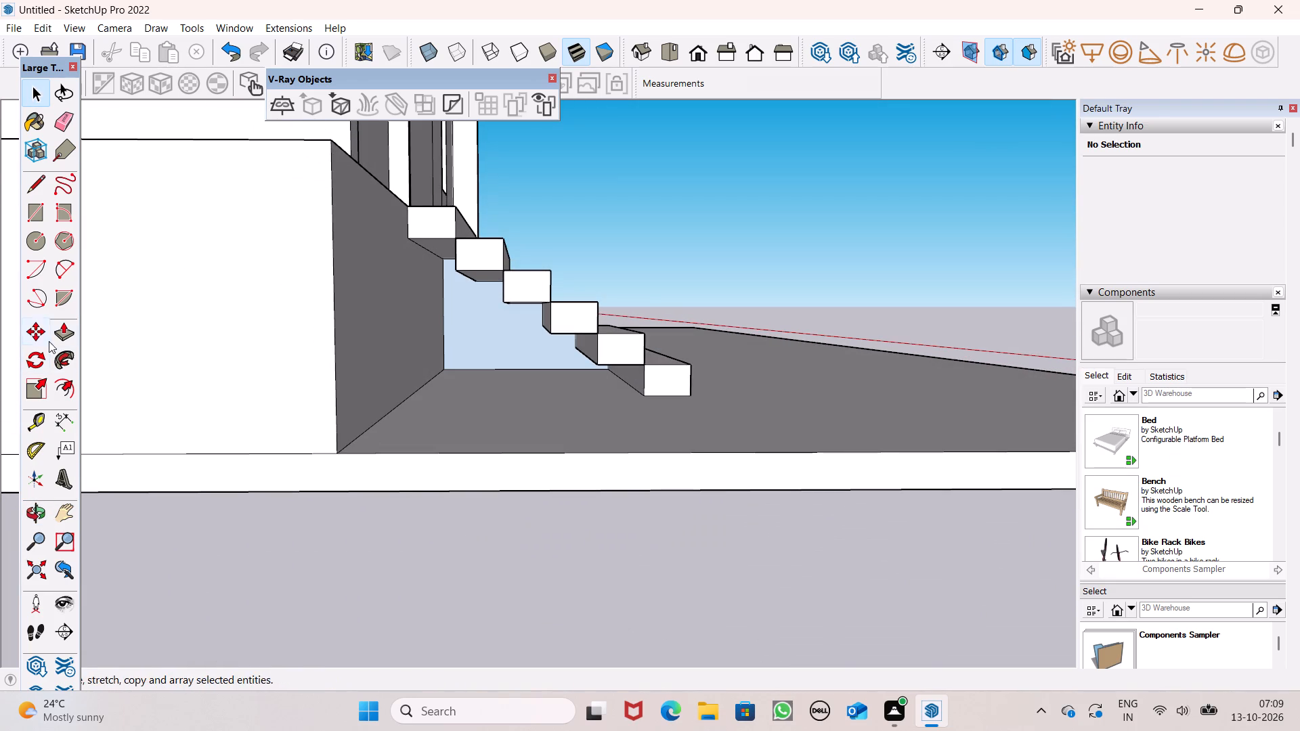
pyautogui.moveTo(60, 336); pyautogui.dragTo(69, 336)
pyautogui.moveTo(486, 326); pyautogui.dragTo(486, 342)
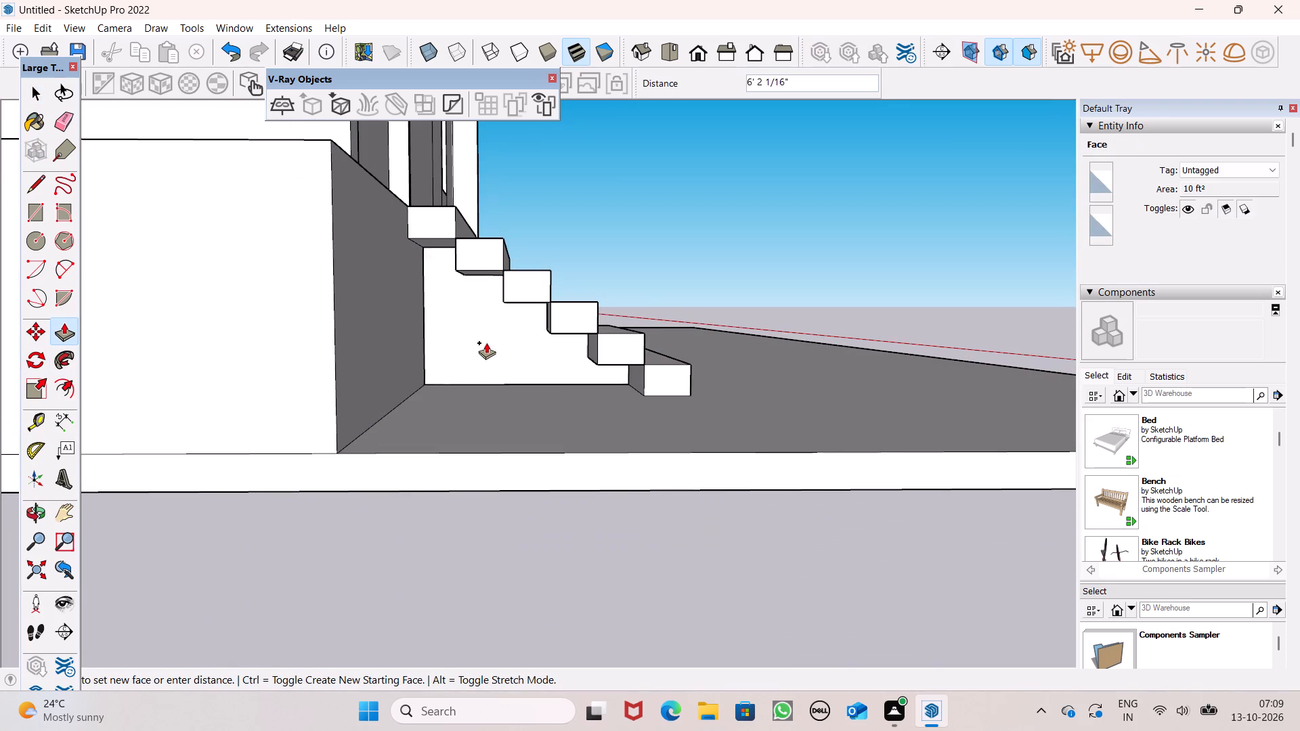
pyautogui.moveTo(486, 342); pyautogui.dragTo(562, 305)
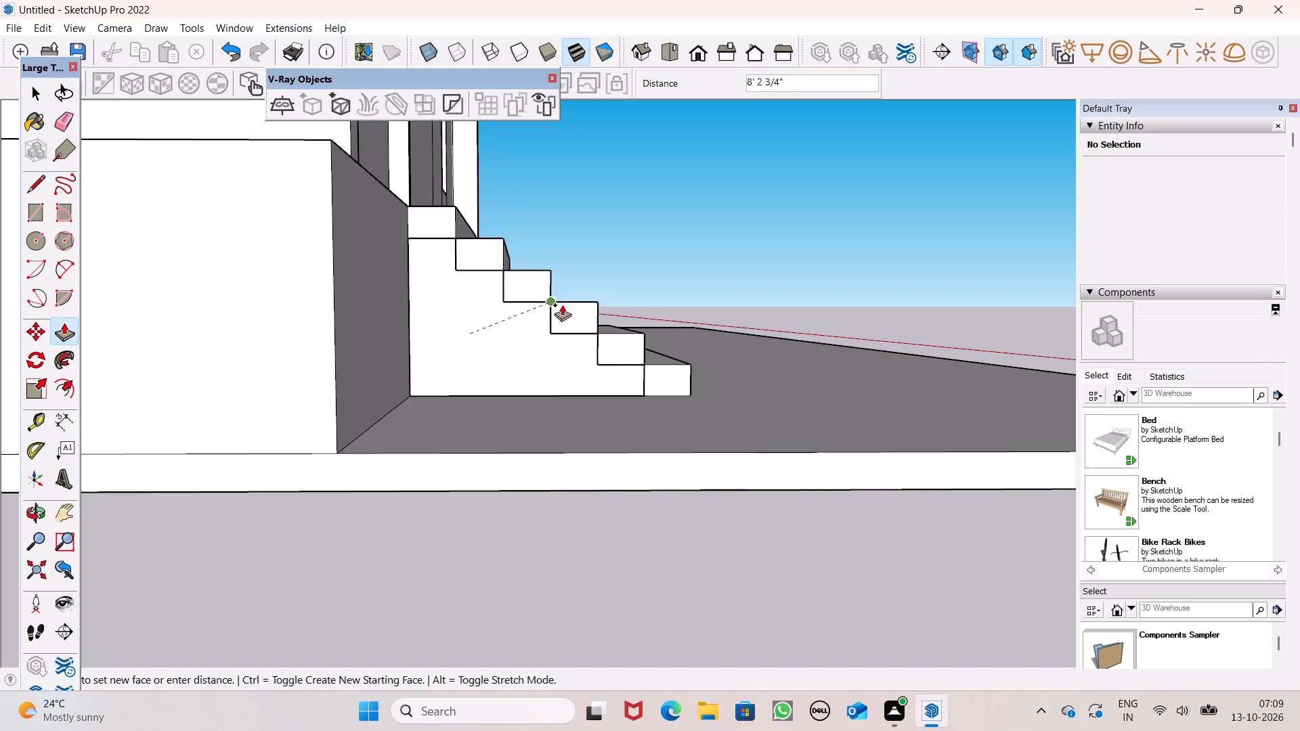
pyautogui.moveTo(562, 305); pyautogui.dragTo(563, 305)
# Erase the leftover step outline edges on one side face of the filled original flight.
pyautogui.scroll(-5, 563, 305)
pyautogui.moveTo(569, 367); pyautogui.dragTo(0, 527, button='middle')
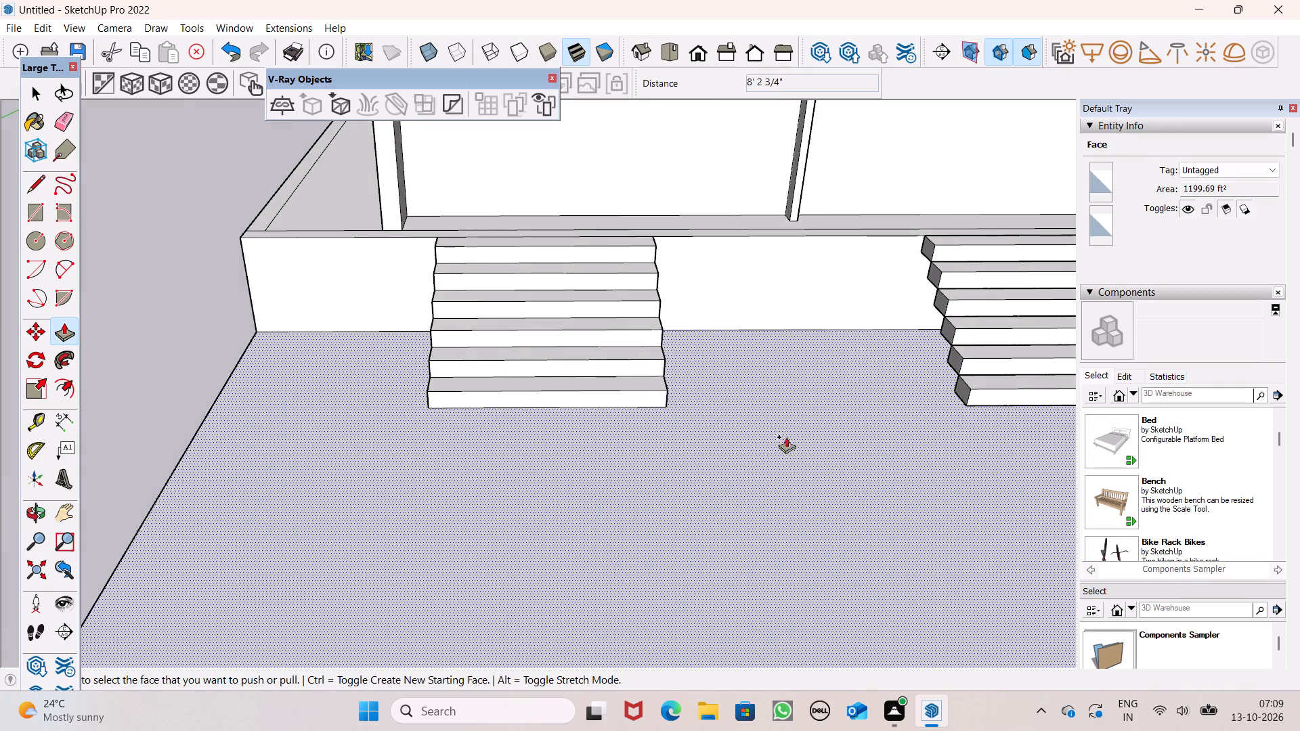
pyautogui.moveTo(926, 428); pyautogui.dragTo(481, 444, button='middle')
pyautogui.scroll(1, 482, 416)
pyautogui.press('space')
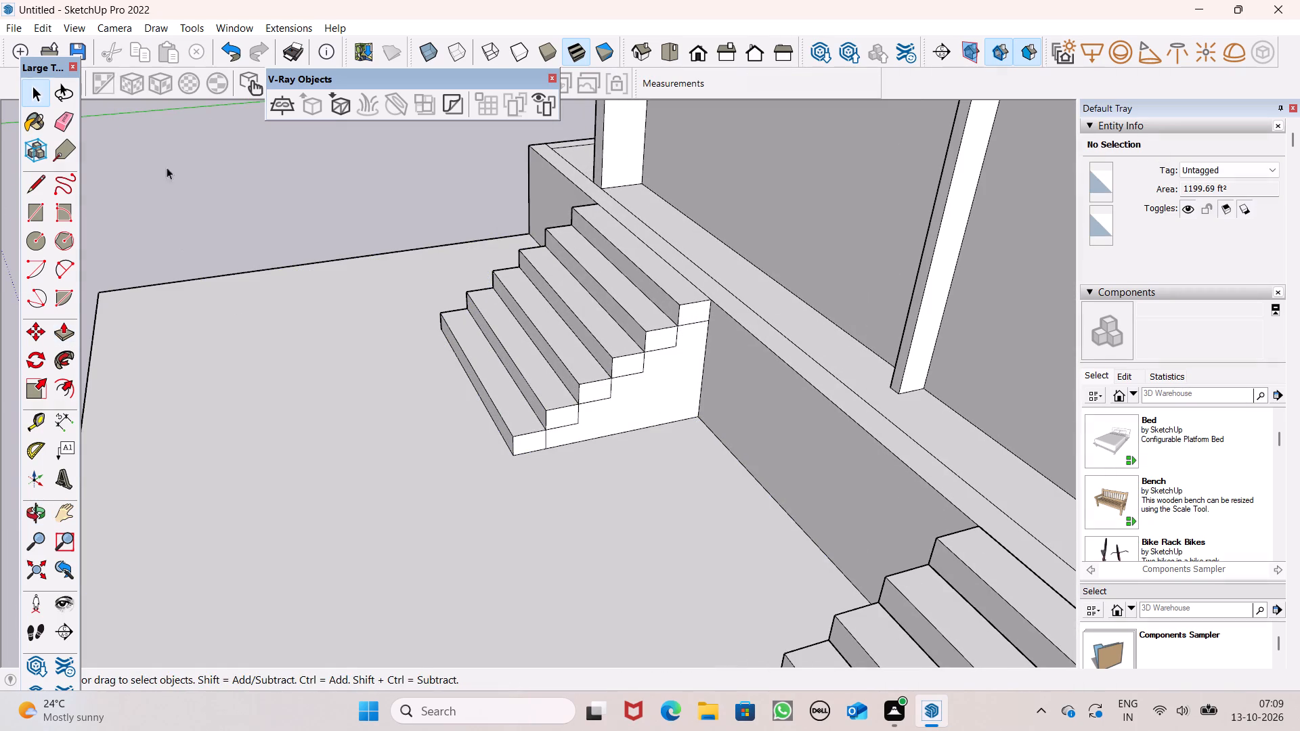
pyautogui.click(66, 120)
pyautogui.scroll(6, 737, 416)
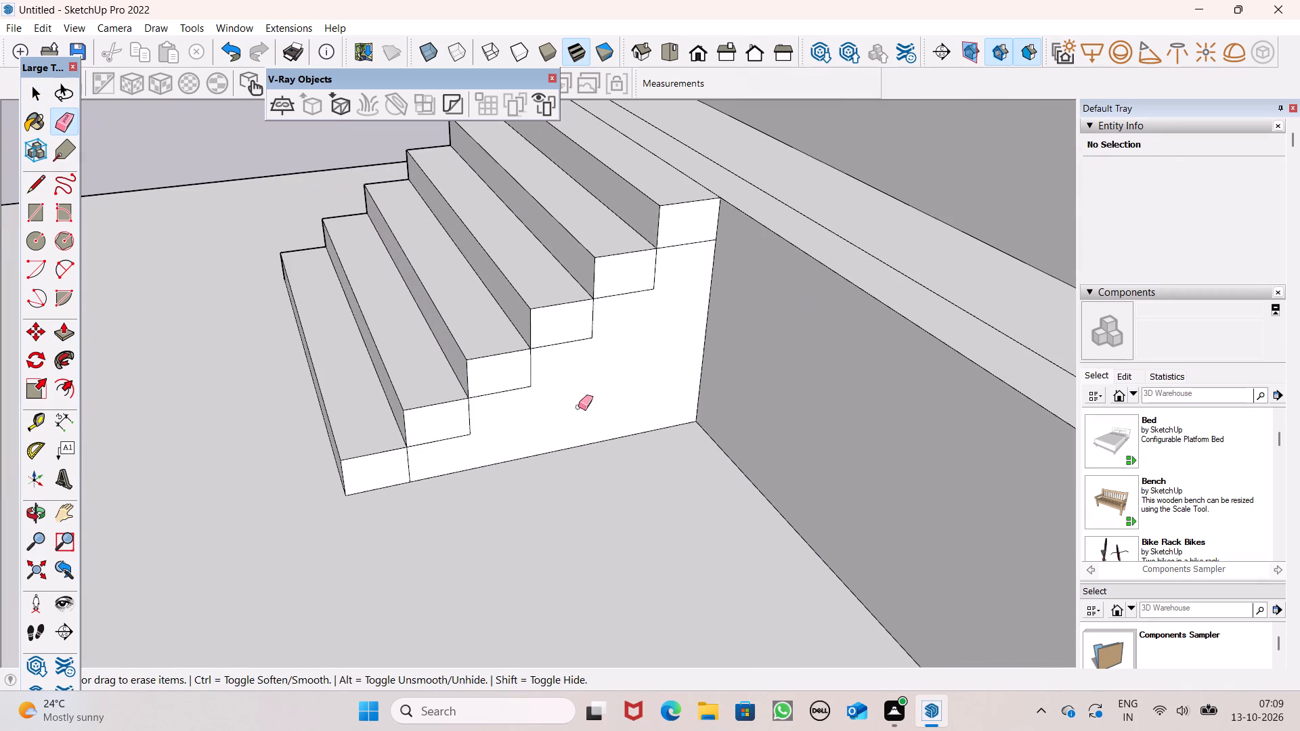
pyautogui.moveTo(397, 470); pyautogui.dragTo(525, 376)
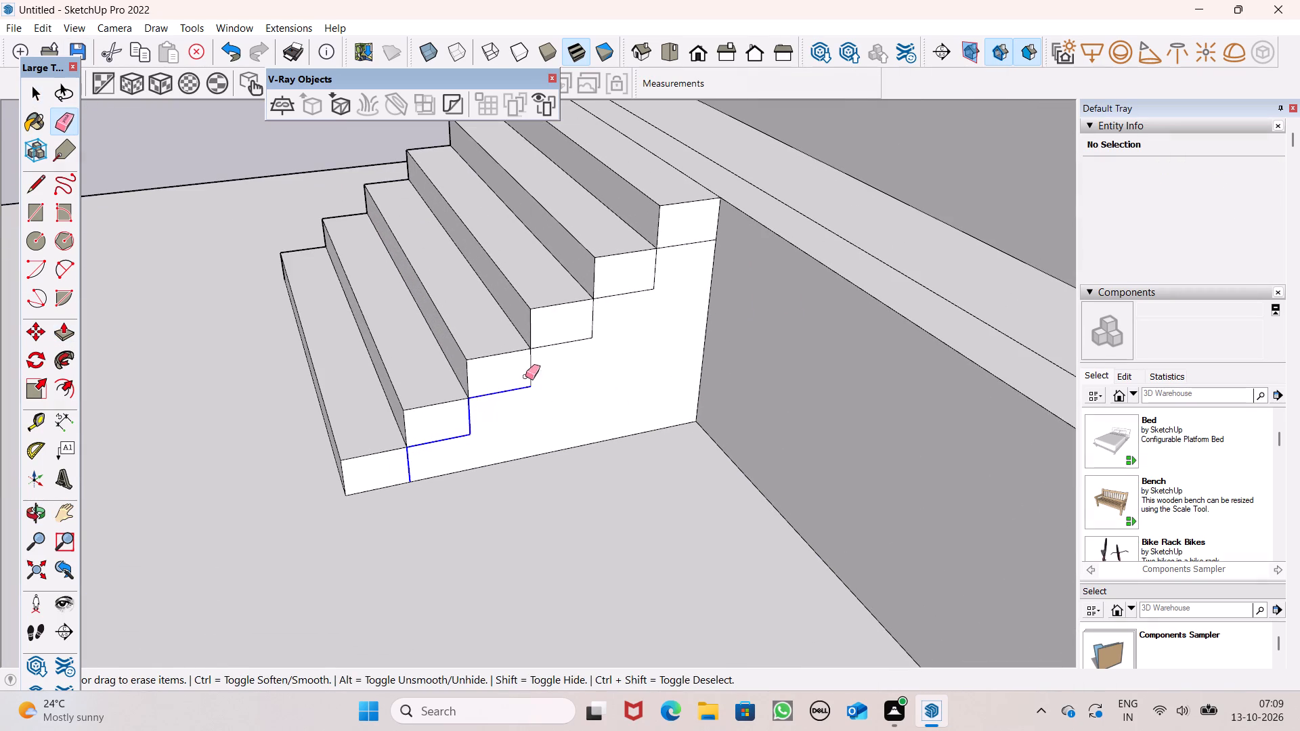
pyautogui.moveTo(525, 376); pyautogui.dragTo(689, 244)
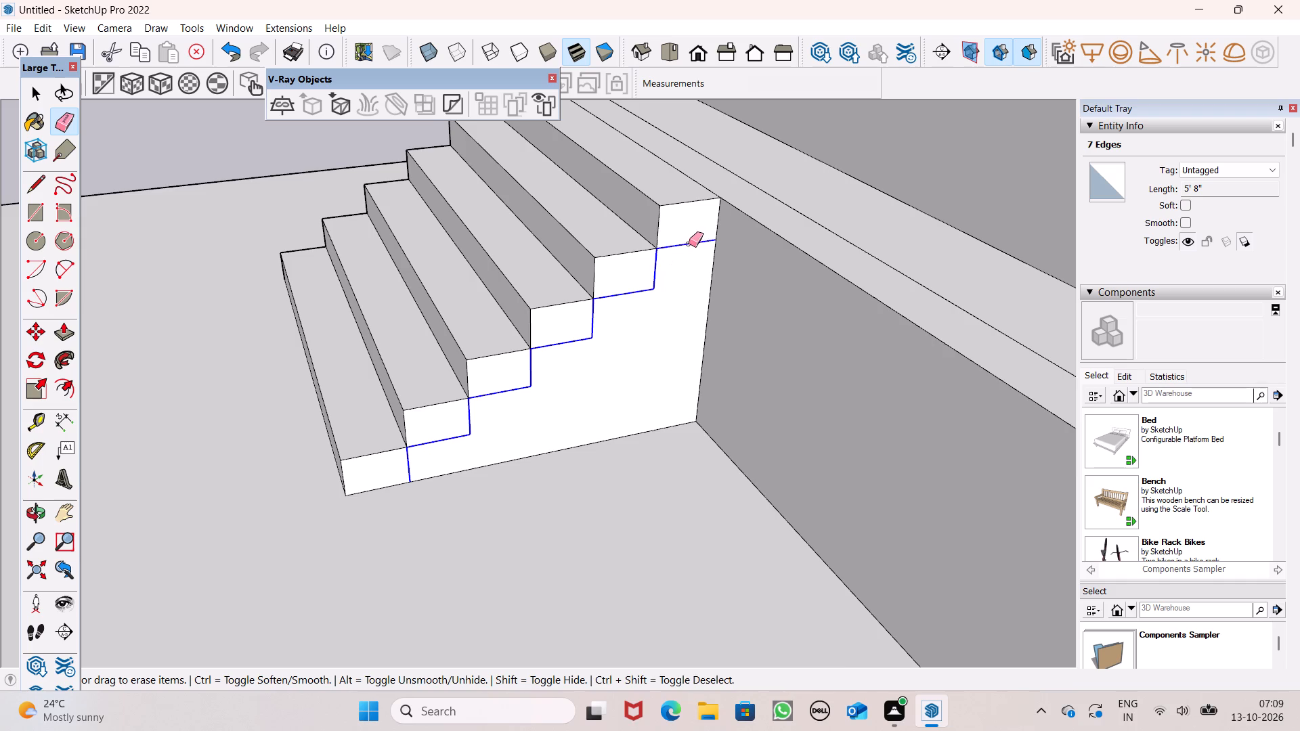
pyautogui.moveTo(689, 244); pyautogui.dragTo(689, 246)
# Erase the leftover step outline edges on the original flight's opposite side face.
pyautogui.scroll(-7, 492, 394)
pyautogui.moveTo(468, 466); pyautogui.dragTo(1140, 453, button='middle')
pyautogui.scroll(1, 1139, 455)
pyautogui.moveTo(443, 467); pyautogui.dragTo(592, 425, button='middle')
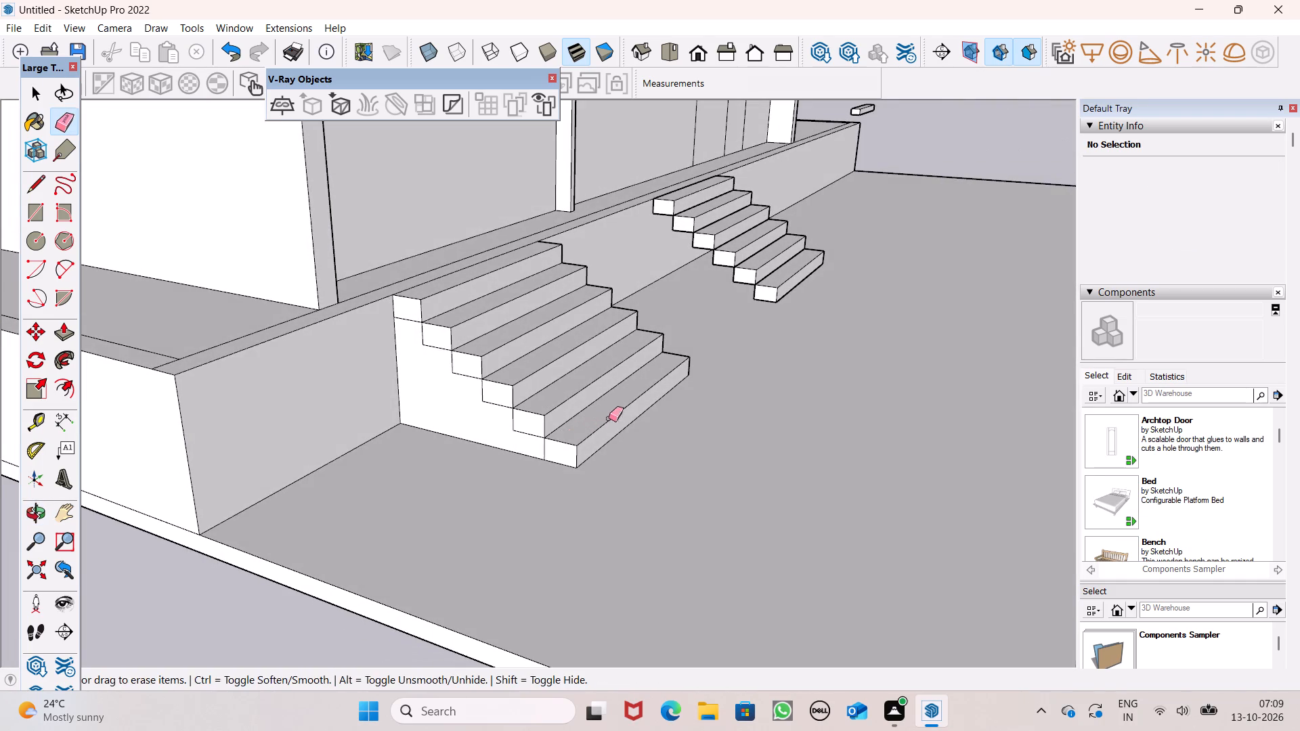
pyautogui.moveTo(300, 485); pyautogui.dragTo(469, 483, button='middle')
pyautogui.scroll(5, 565, 464)
pyautogui.moveTo(355, 250); pyautogui.dragTo(364, 261)
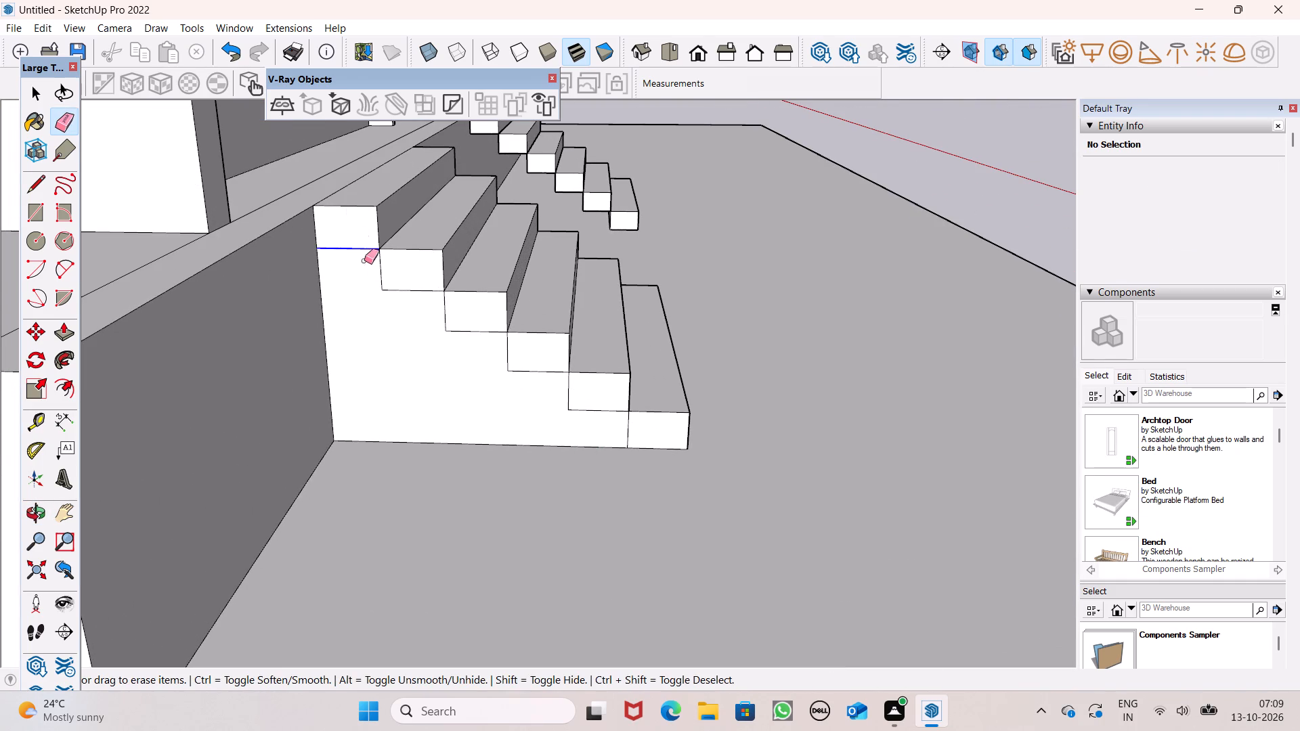
pyautogui.moveTo(364, 261); pyautogui.dragTo(565, 391)
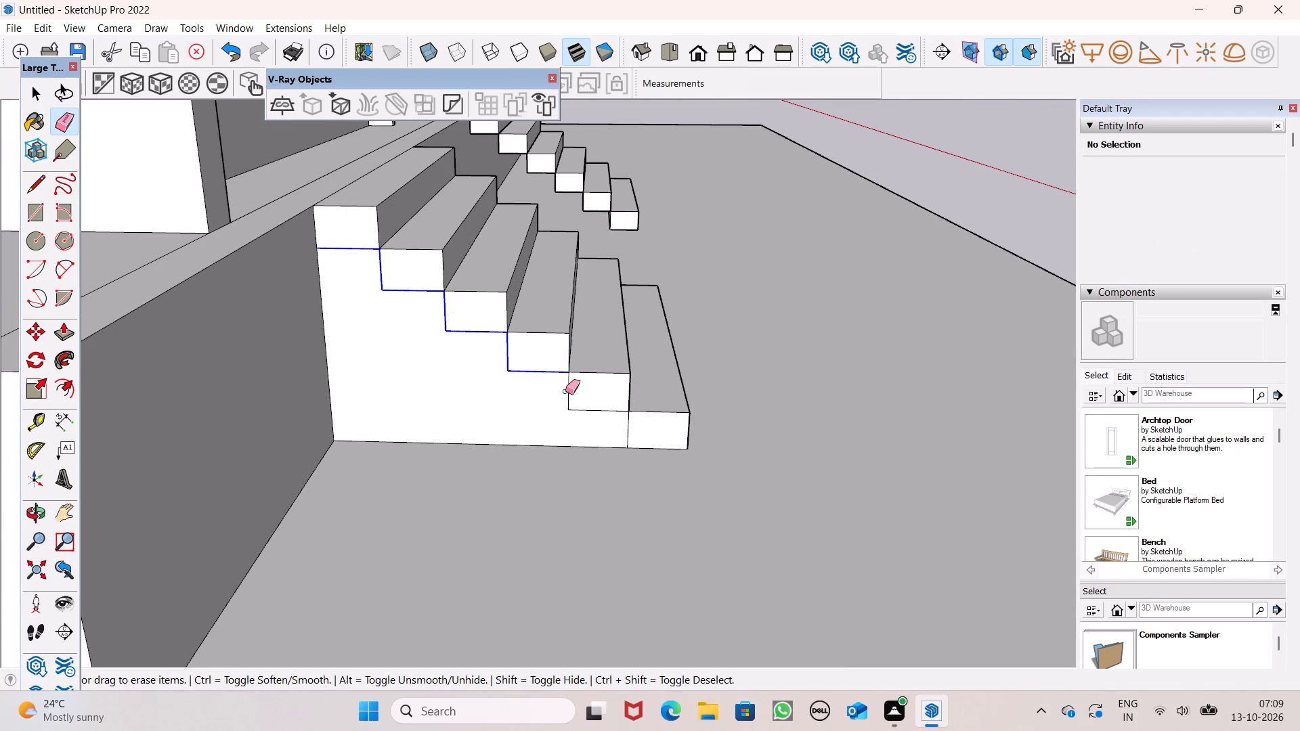
pyautogui.moveTo(565, 391); pyautogui.dragTo(639, 422)
pyautogui.press('space')
# Explode the group that holds the second stair flight together.
pyautogui.scroll(-6, 546, 349)
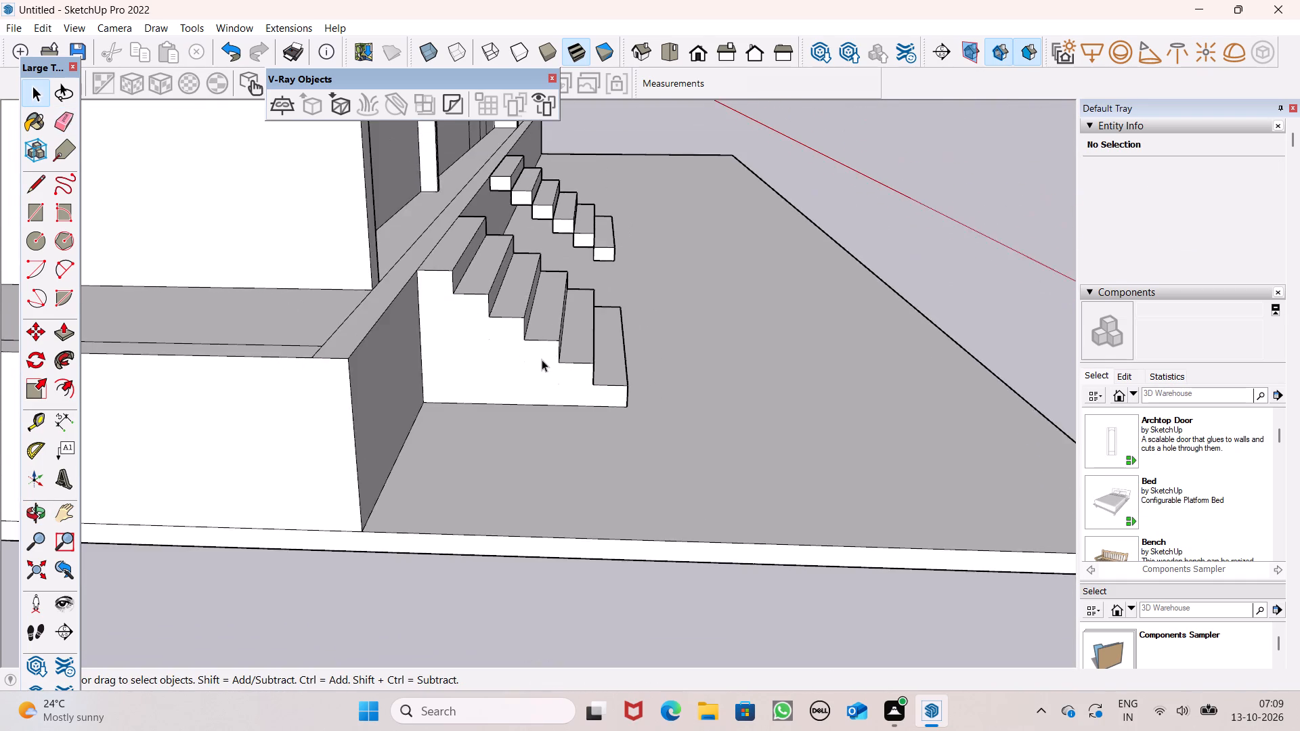
pyautogui.scroll(-5, 543, 365)
pyautogui.moveTo(550, 382); pyautogui.dragTo(0, 407, button='middle')
pyautogui.scroll(-5, 452, 346)
pyautogui.moveTo(655, 384); pyautogui.dragTo(288, 409, button='middle')
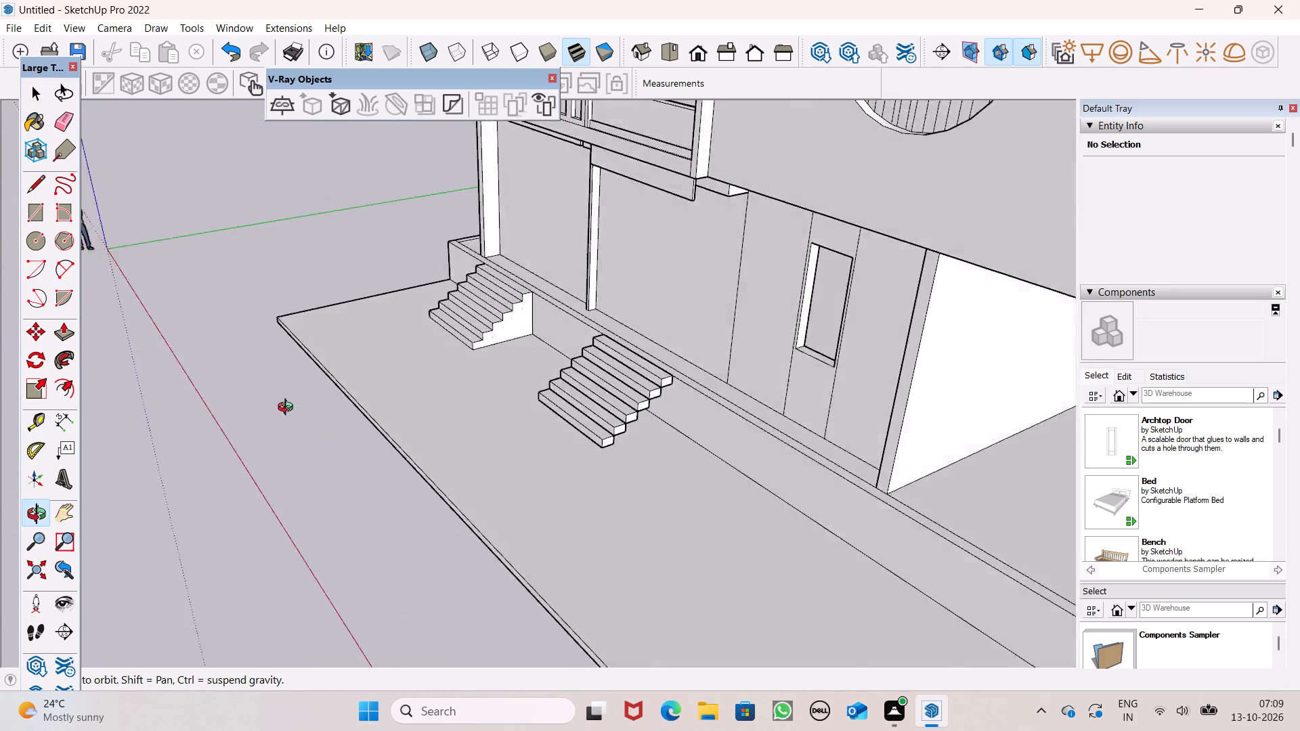
pyautogui.moveTo(288, 409); pyautogui.dragTo(218, 403, button='middle')
pyautogui.scroll(6, 655, 401)
pyautogui.moveTo(653, 417); pyautogui.dragTo(576, 400, button='middle')
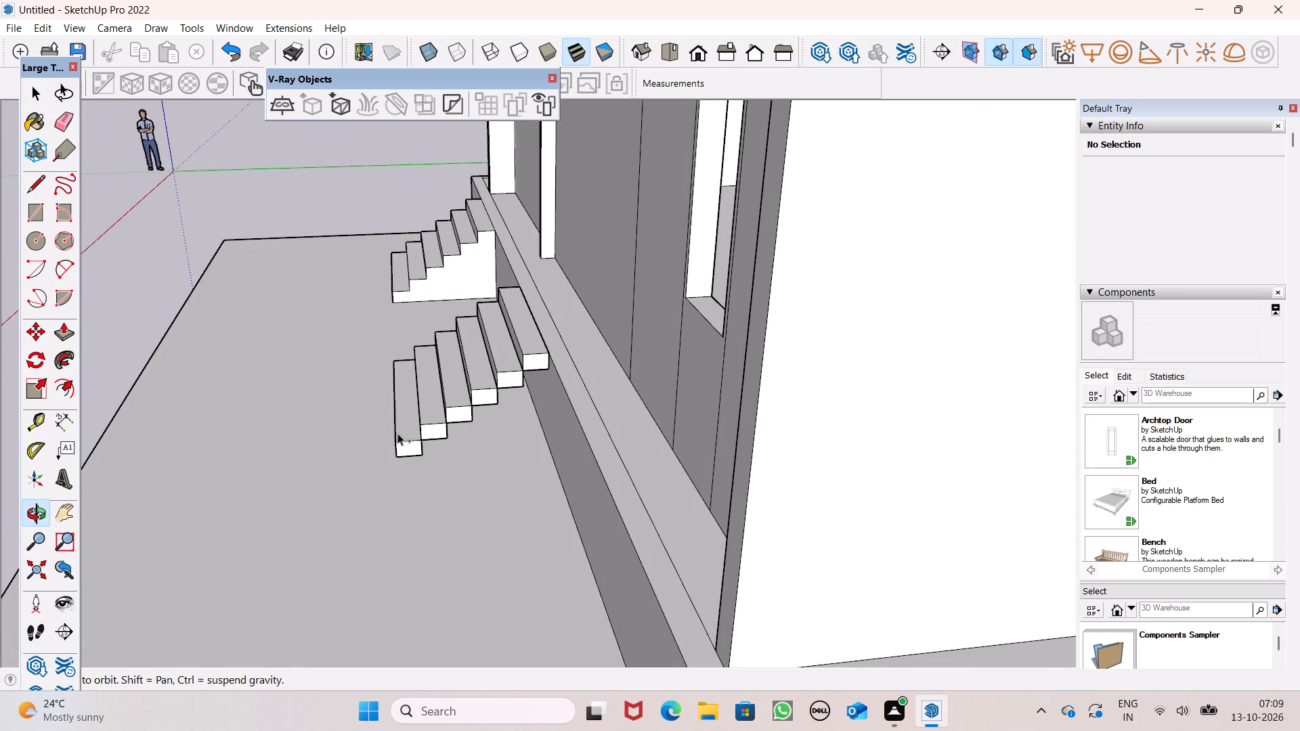
pyautogui.keyDown('ctrl'); pyautogui.scroll(3, 396, 437); pyautogui.keyUp('ctrl')
pyautogui.keyDown('ctrl'); pyautogui.click(395, 439); pyautogui.keyUp('ctrl')
pyautogui.keyDown('ctrl'); pyautogui.moveTo(496, 483); pyautogui.dragTo(535, 270, button='middle'); pyautogui.keyUp('ctrl')
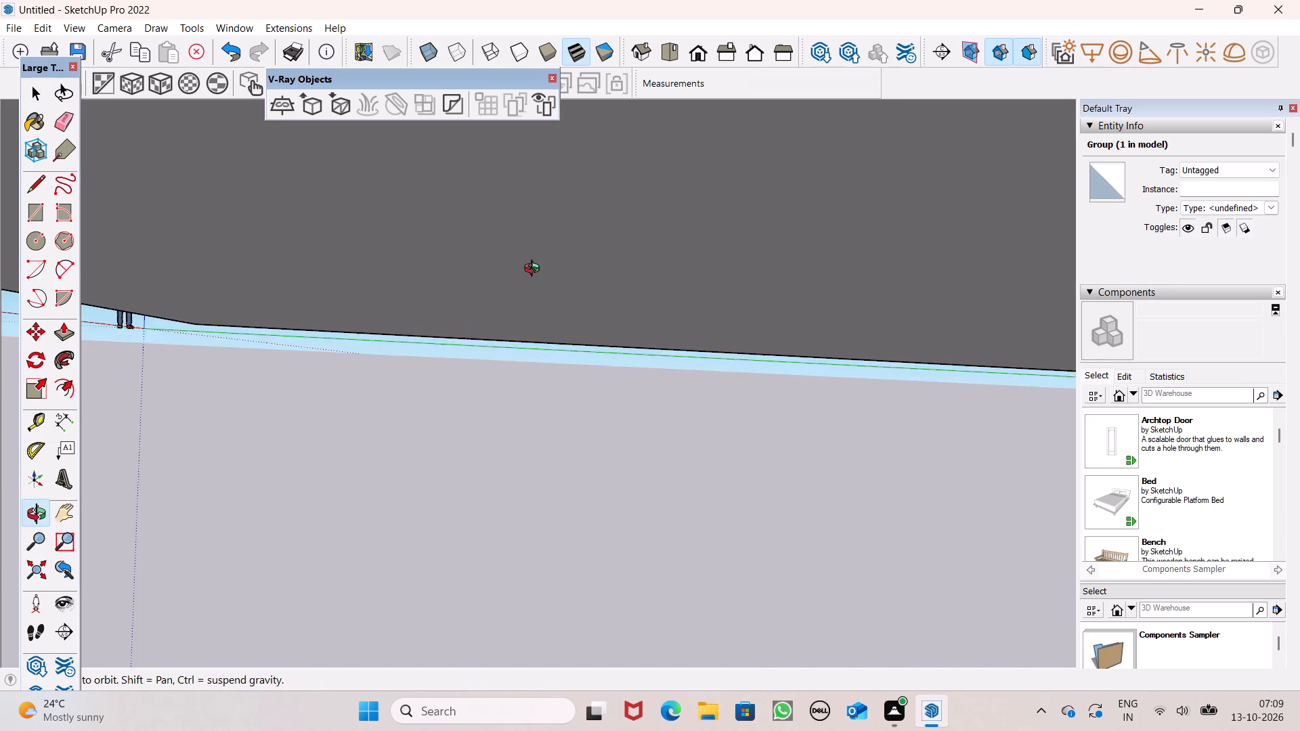
pyautogui.keyDown('ctrl'); pyautogui.moveTo(535, 270); pyautogui.dragTo(549, 391, button='middle'); pyautogui.keyUp('ctrl')
pyautogui.keyDown('ctrl'); pyautogui.rightClick(482, 355); pyautogui.keyUp('ctrl')
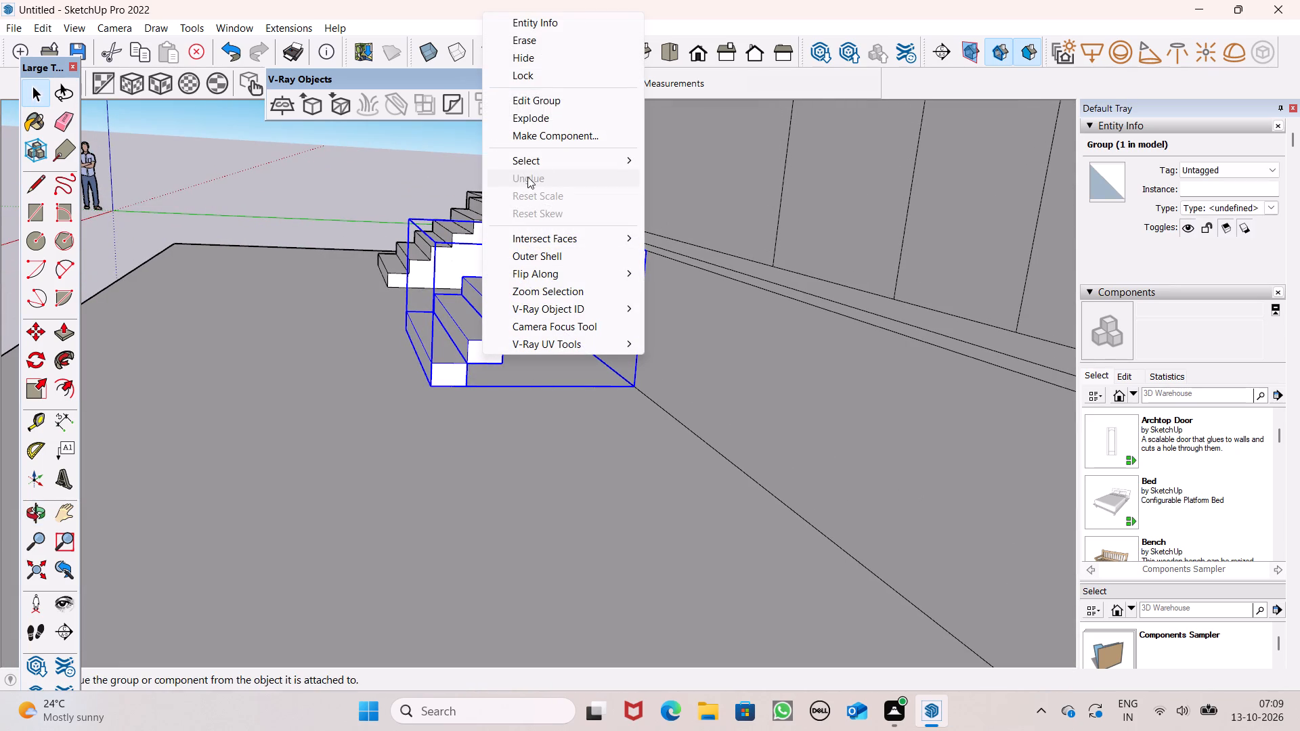
pyautogui.click(544, 118)
# Explode the individual groups of the four lowest steps in the second flight, one after another.
pyautogui.click(459, 346)
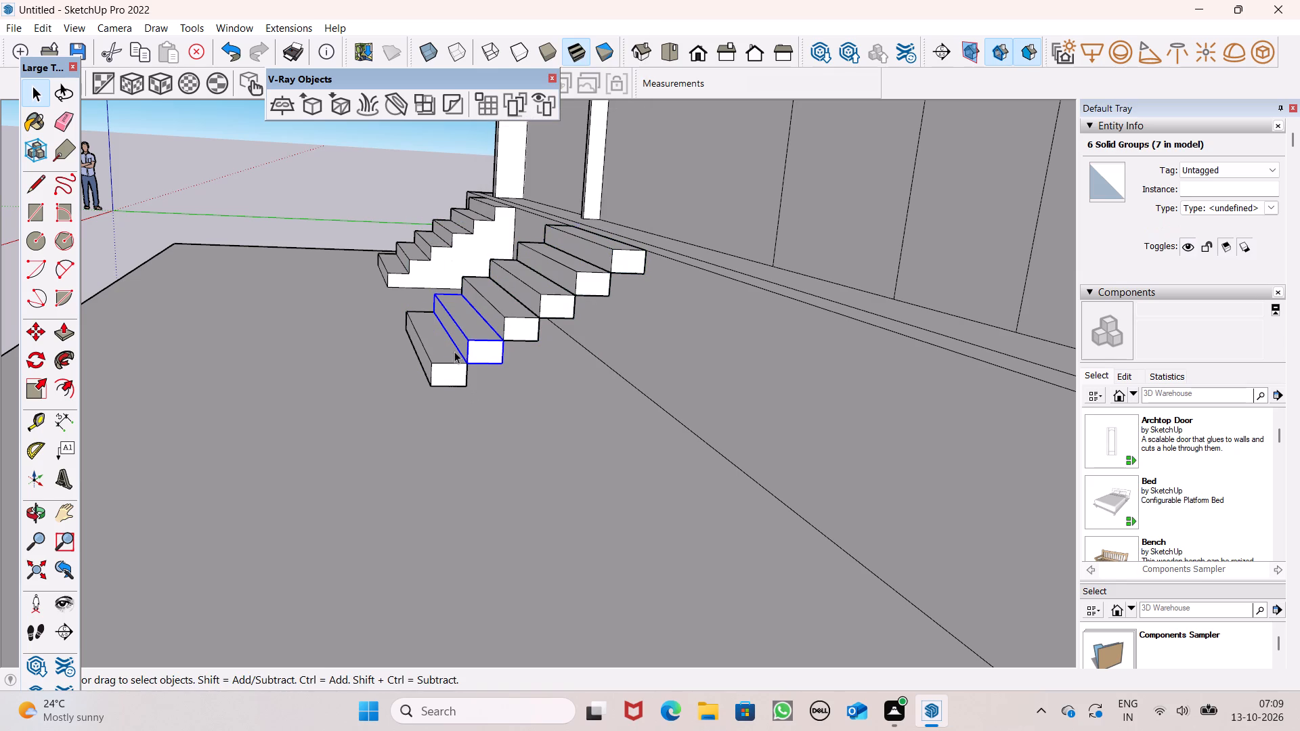
pyautogui.click(446, 367)
pyautogui.rightClick(446, 368)
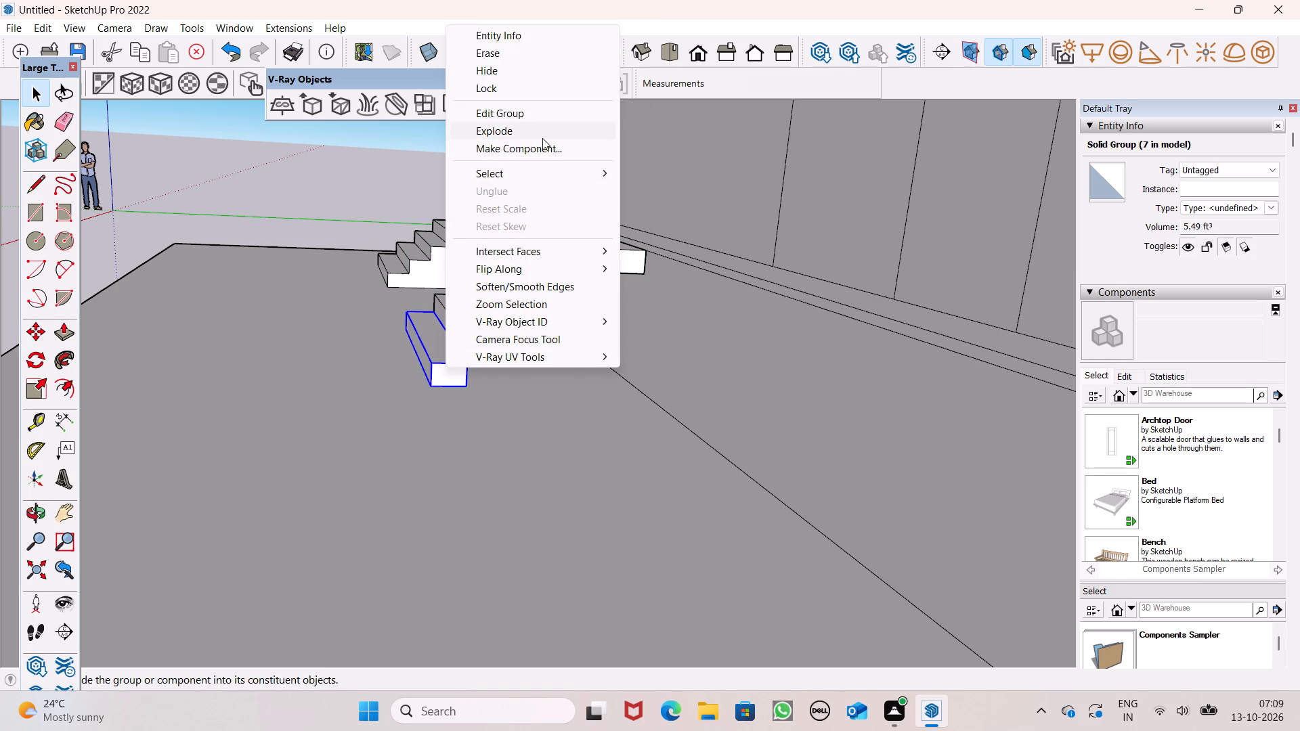
pyautogui.click(542, 137)
pyautogui.click(484, 336)
pyautogui.rightClick(484, 336)
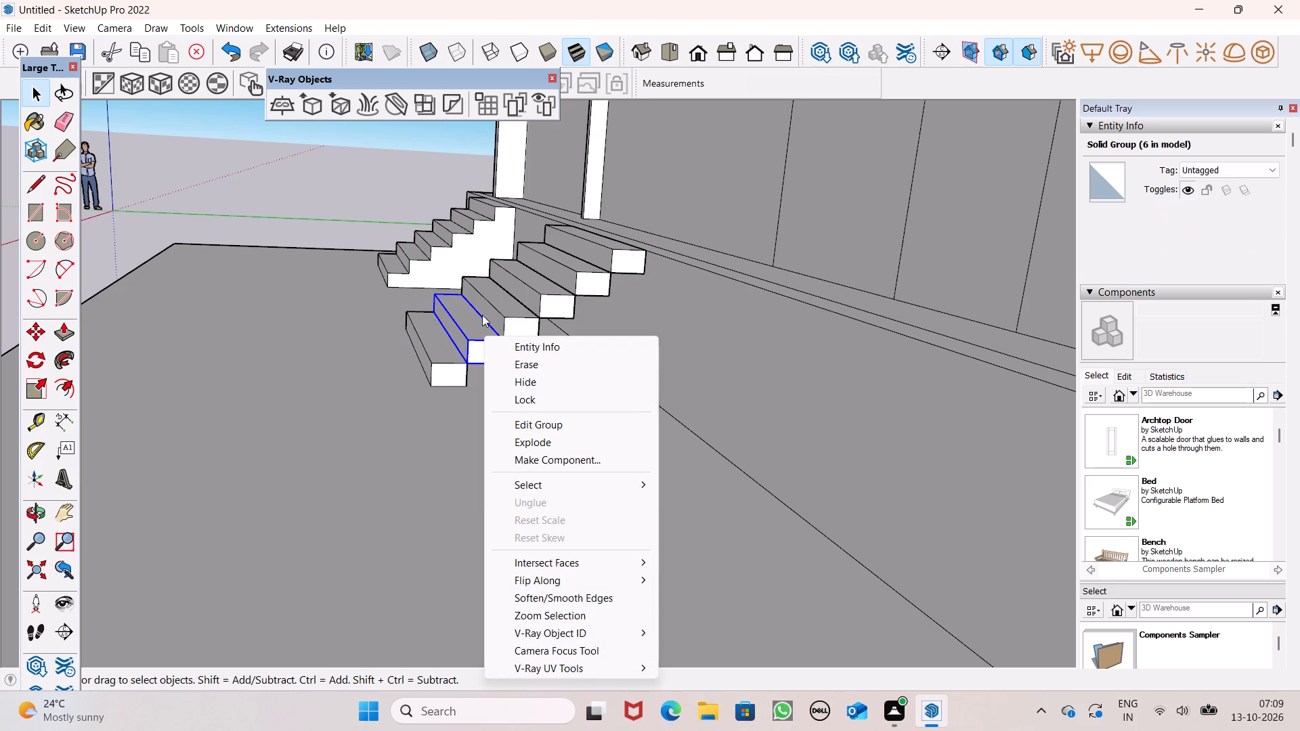
pyautogui.click(536, 440)
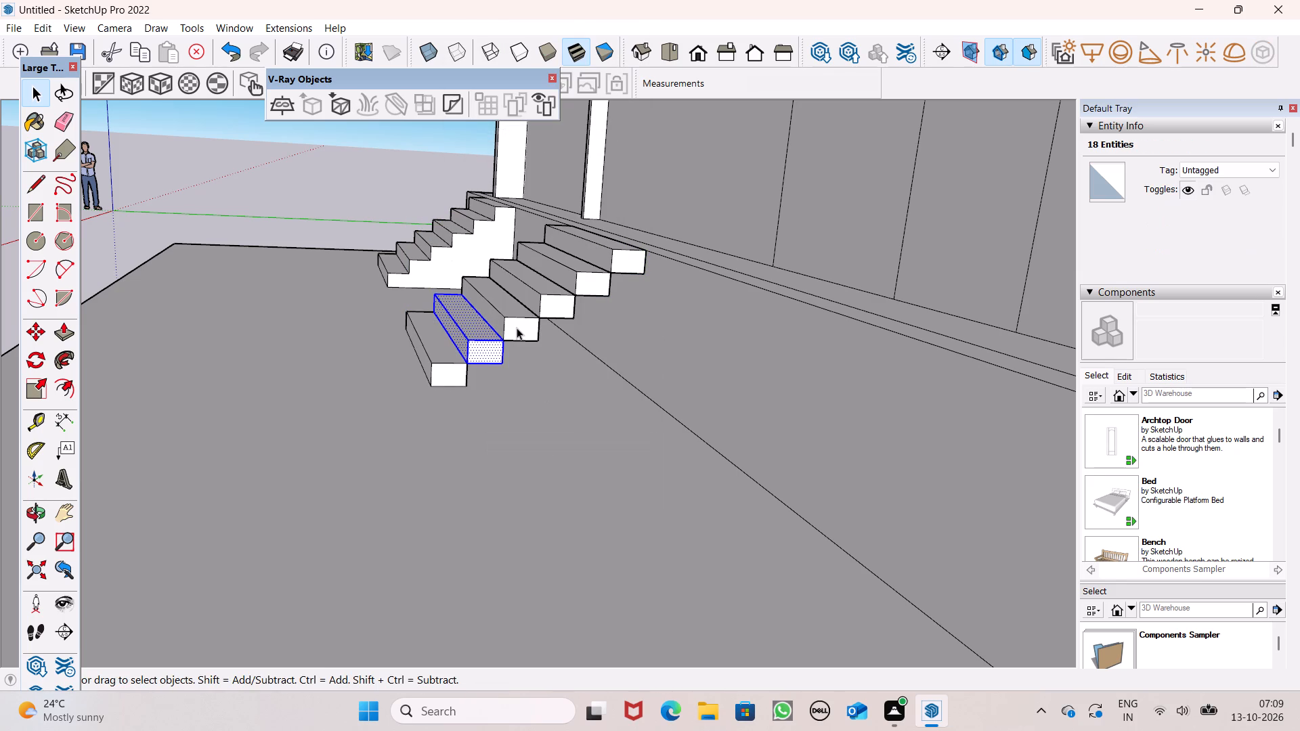
pyautogui.click(517, 328)
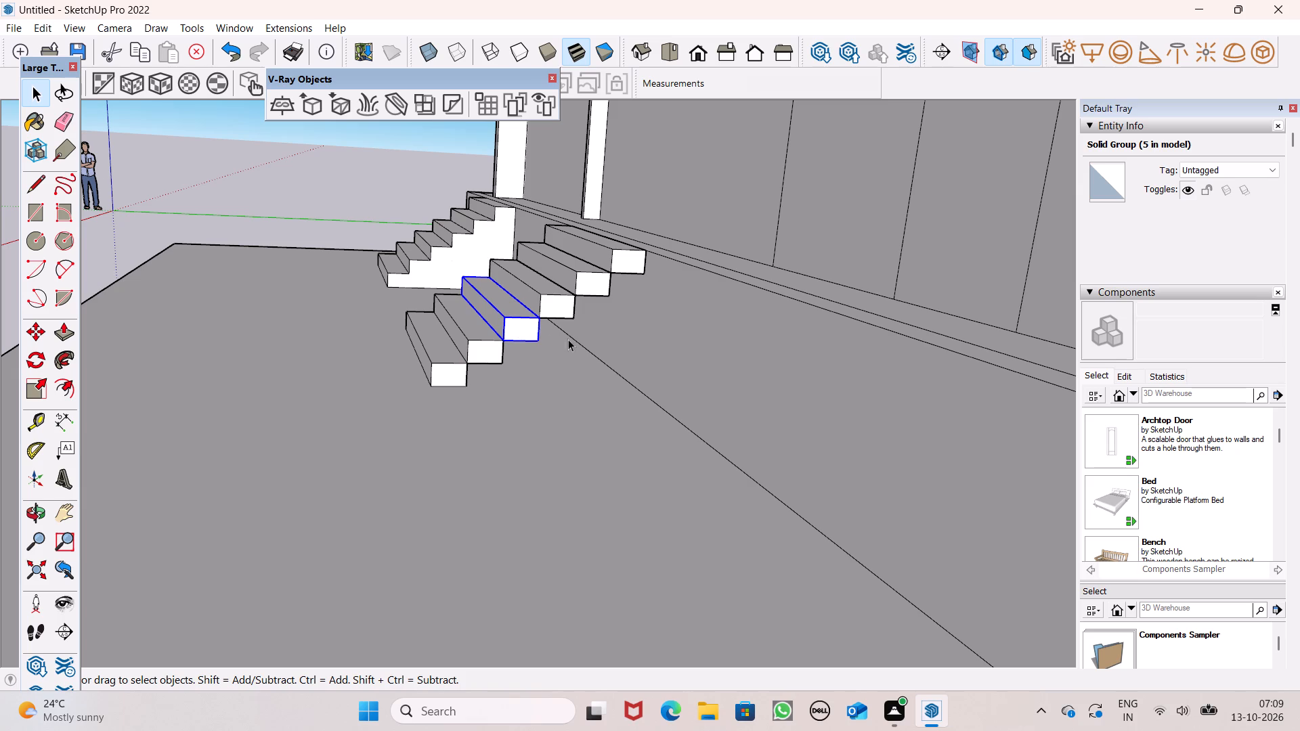
pyautogui.rightClick(500, 318)
pyautogui.click(586, 431)
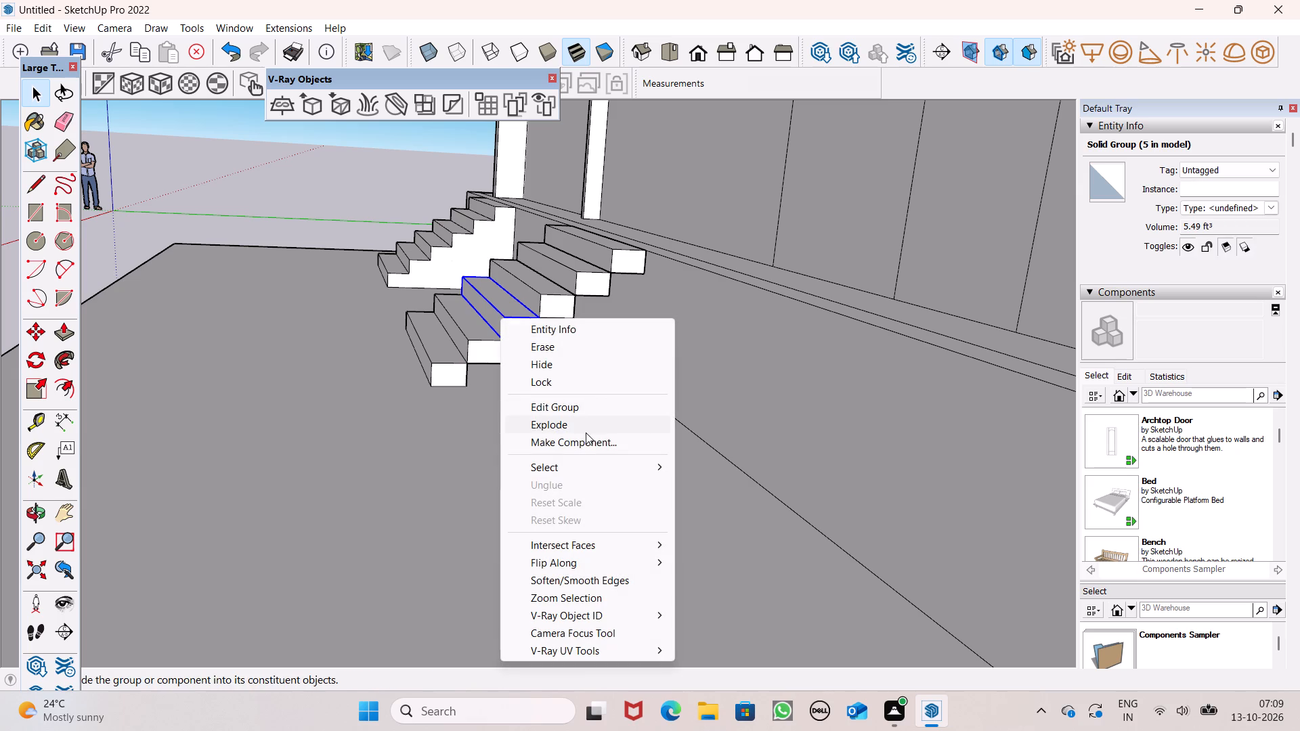
pyautogui.click(546, 281)
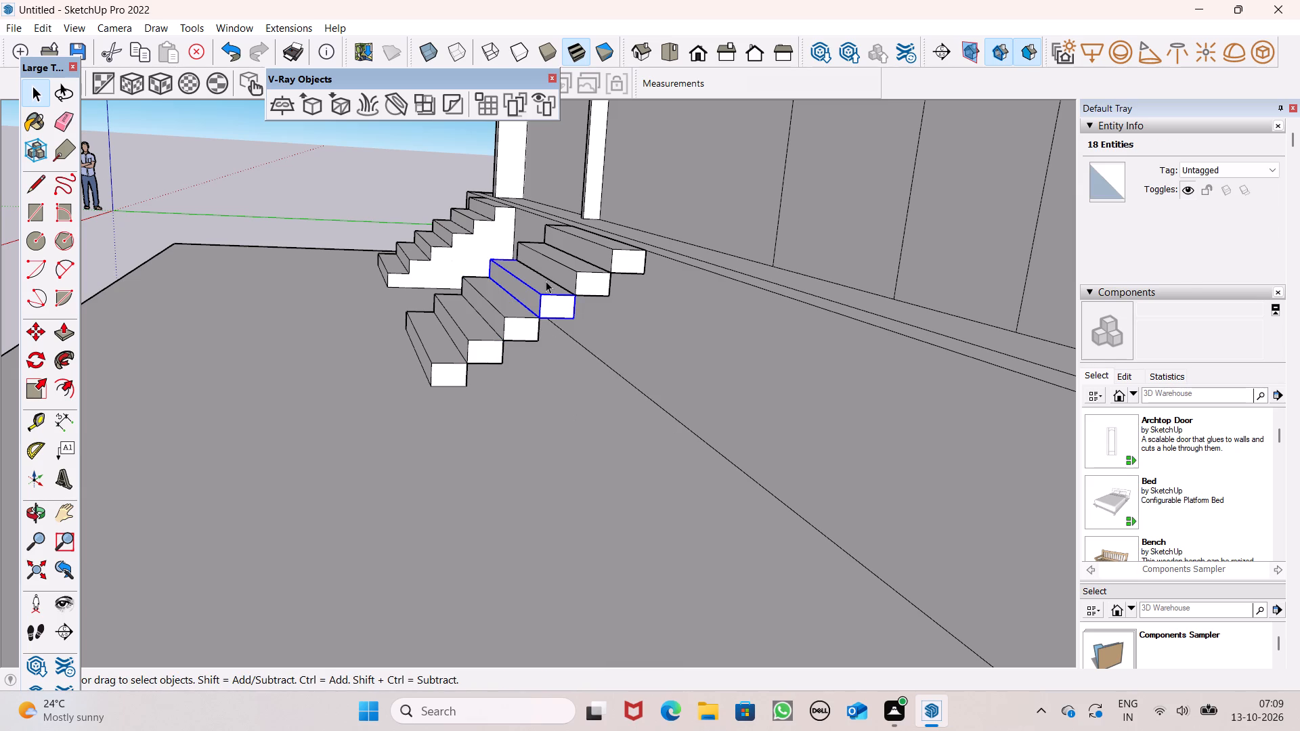
pyautogui.rightClick(544, 288)
pyautogui.click(604, 393)
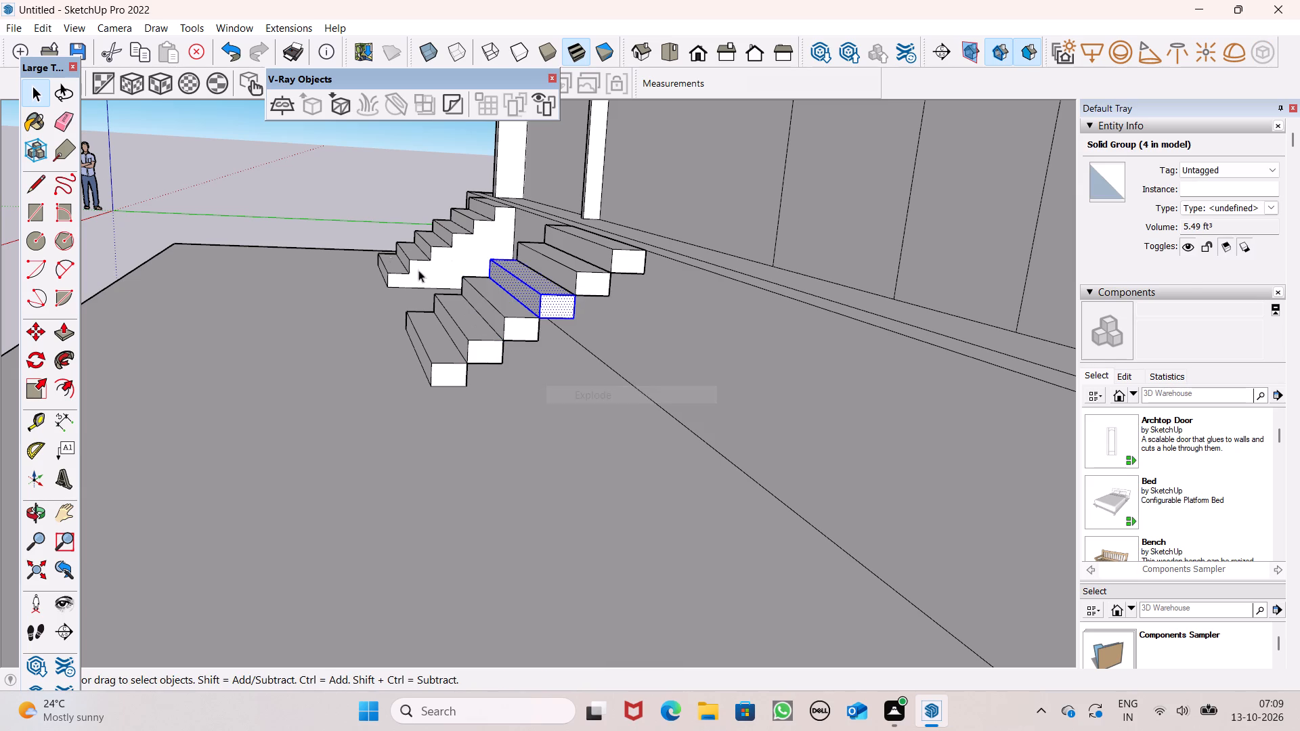
pyautogui.click(354, 210)
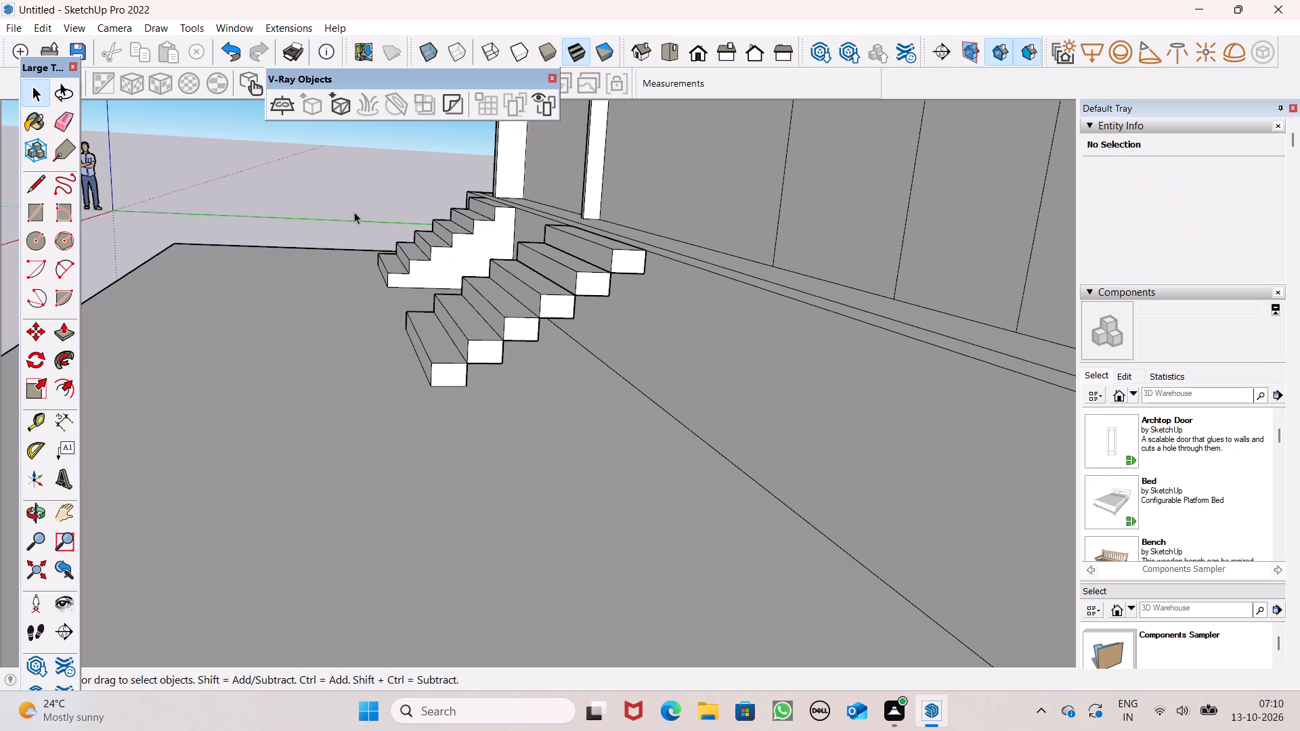
# Explode the individual groups of the two top steps in the second flight.
pyautogui.moveTo(517, 354); pyautogui.dragTo(523, 416, button='middle')
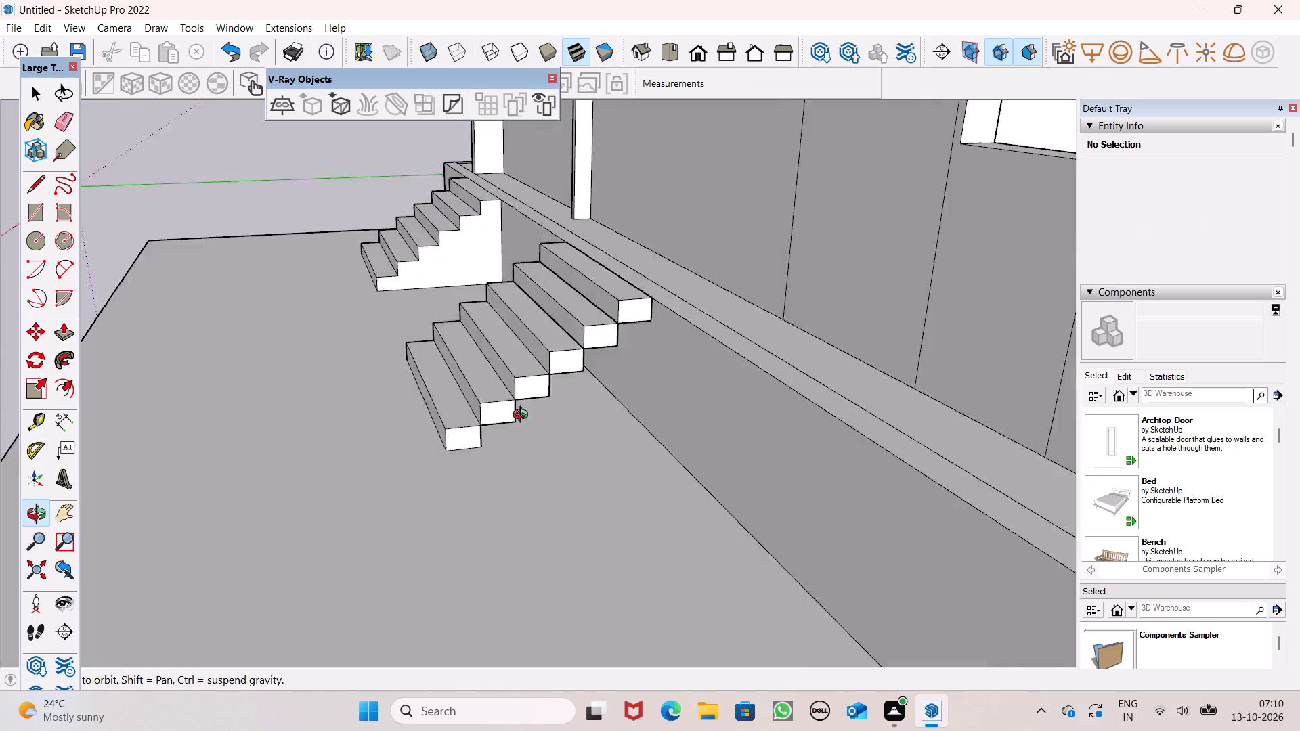
pyautogui.moveTo(523, 416); pyautogui.dragTo(497, 446, button='middle')
pyautogui.scroll(1, 494, 446)
pyautogui.click(519, 408)
pyautogui.click(594, 391)
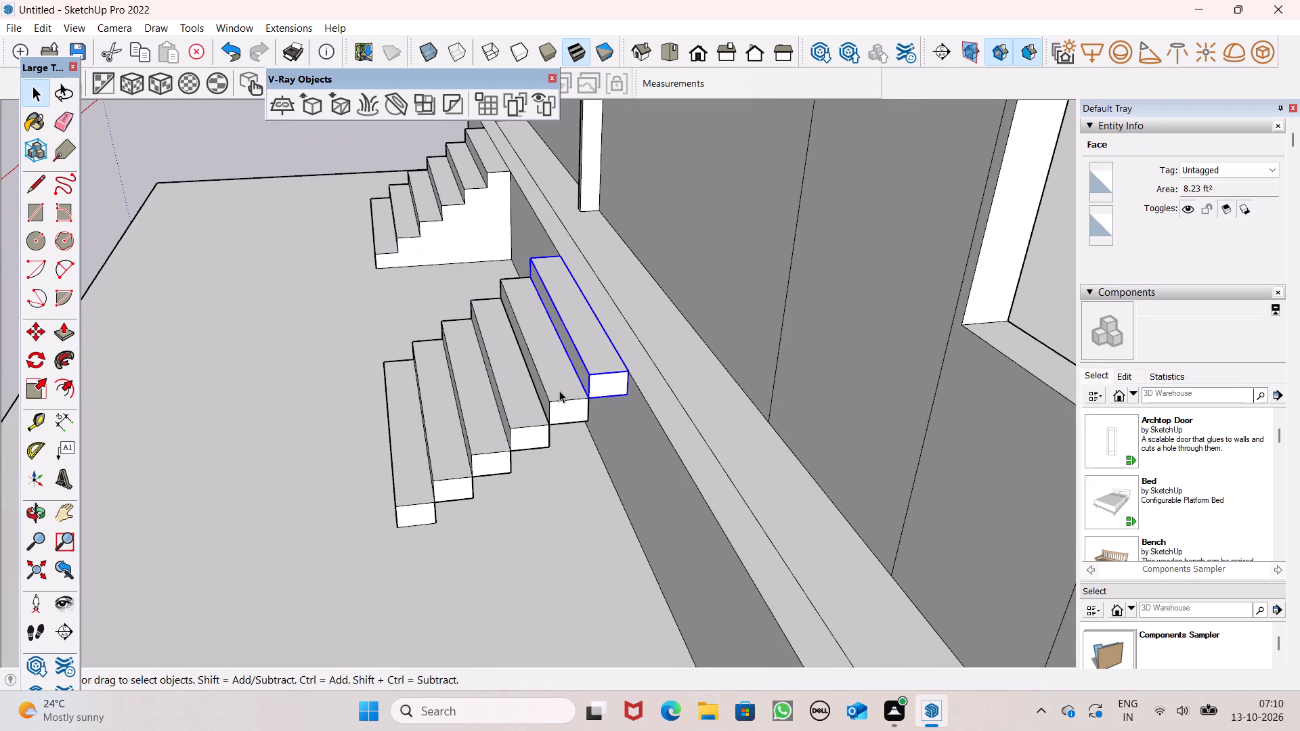
pyautogui.rightClick(559, 393)
pyautogui.click(640, 160)
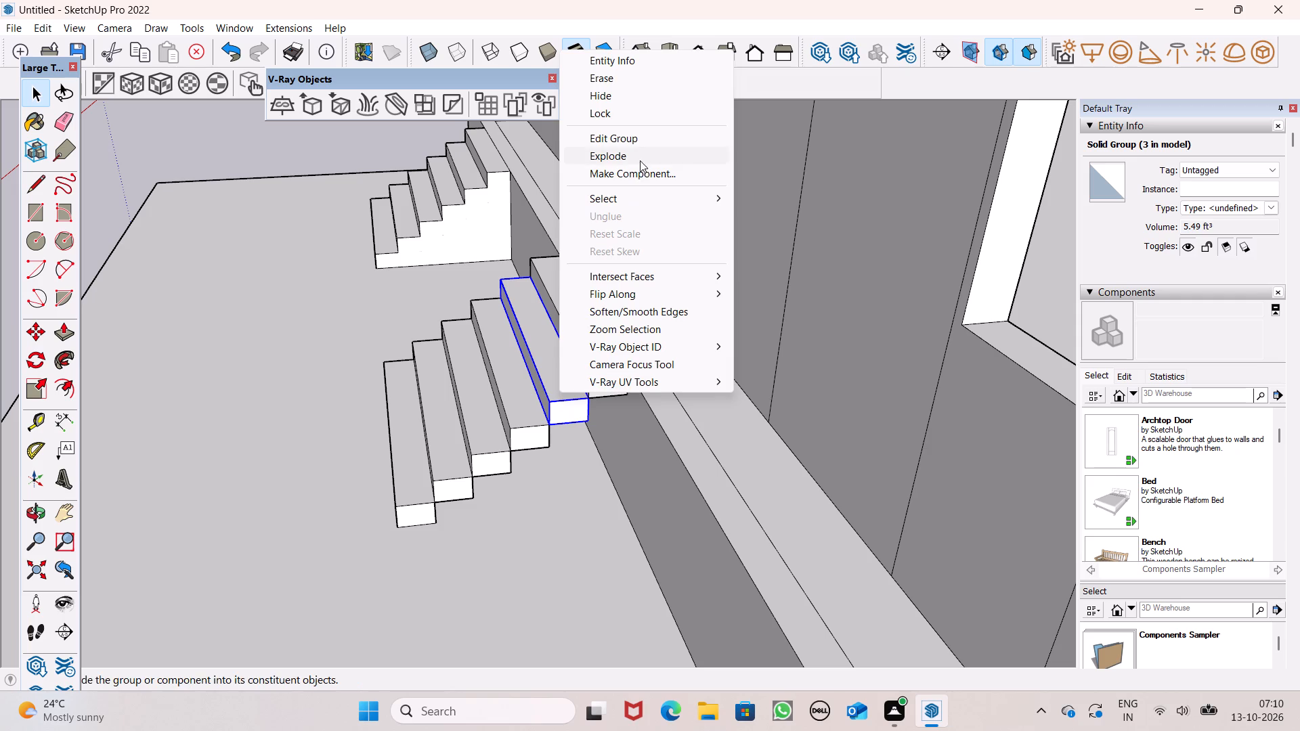
pyautogui.click(588, 359)
pyautogui.rightClick(587, 359)
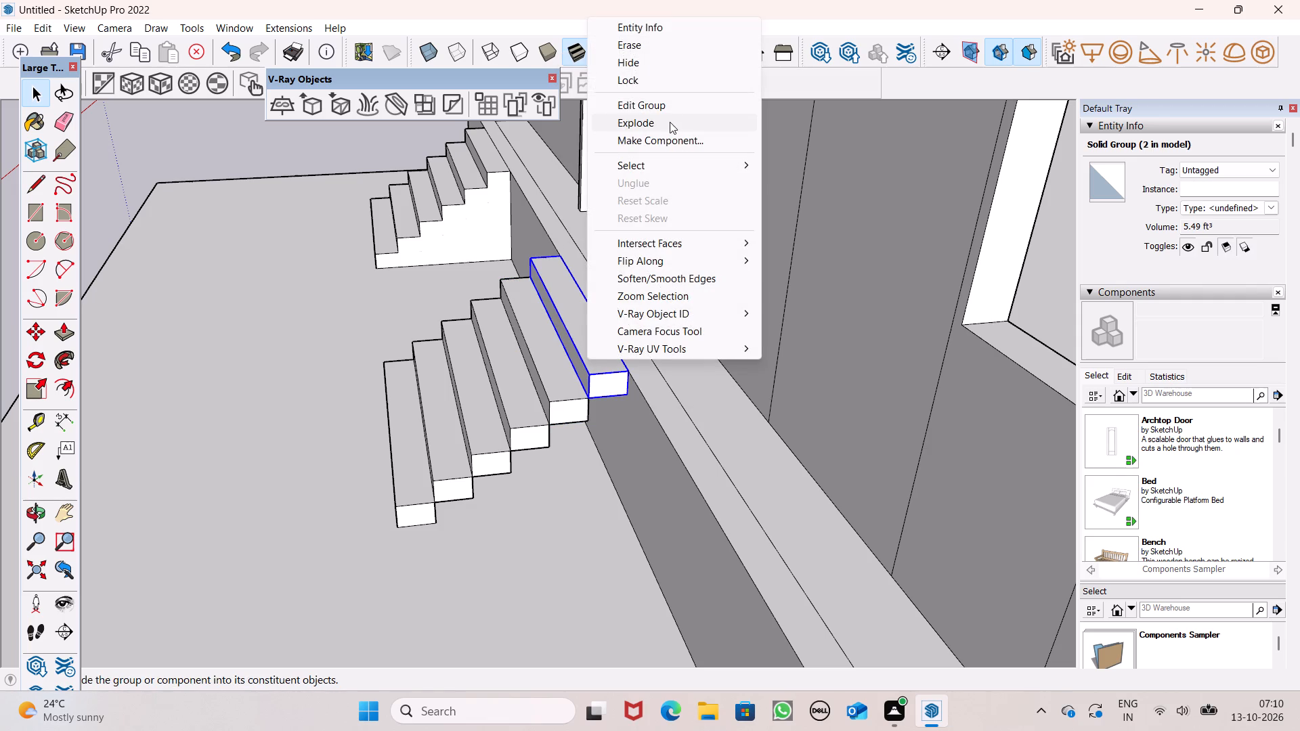
pyautogui.click(670, 122)
pyautogui.scroll(-5, 603, 250)
pyautogui.press('space')
pyautogui.click(193, 219)
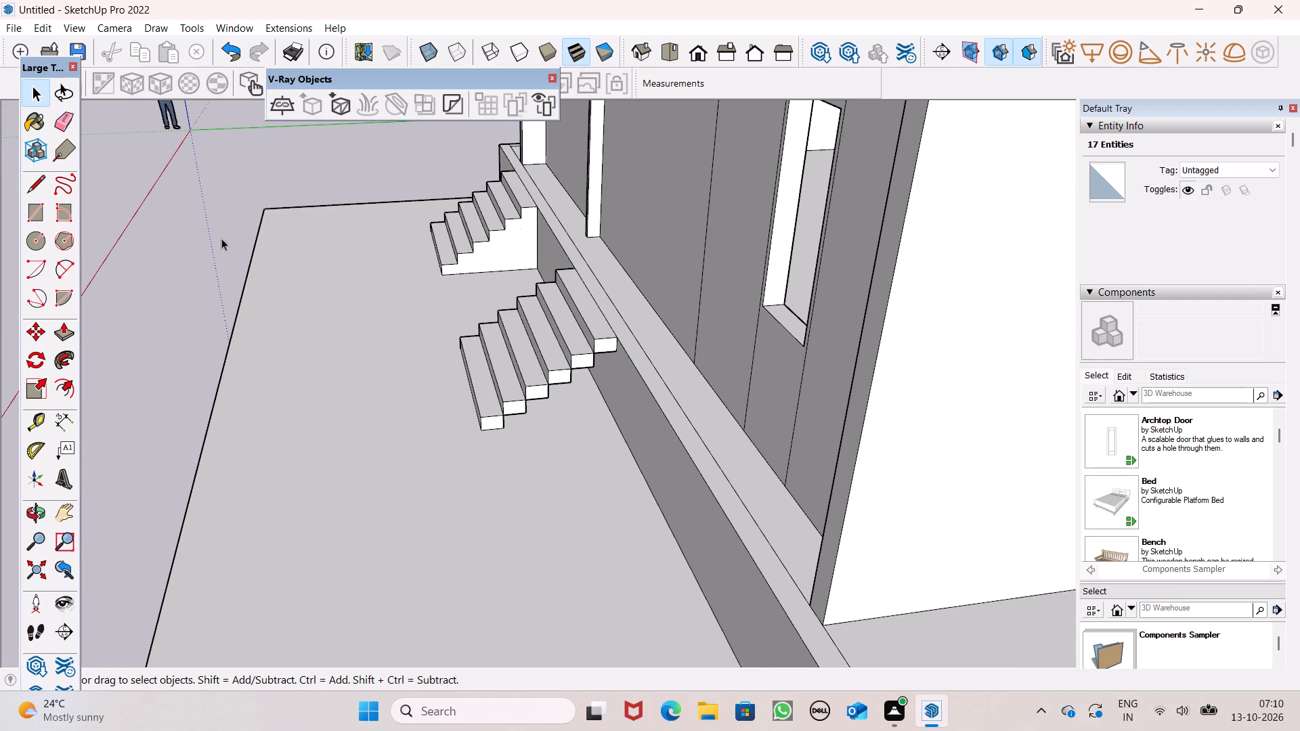
# Close the second flight's open side with a 3' 4" vertical line under the top step and a ground line from the lowest step to the base.
pyautogui.moveTo(592, 445); pyautogui.dragTo(560, 359, button='middle')
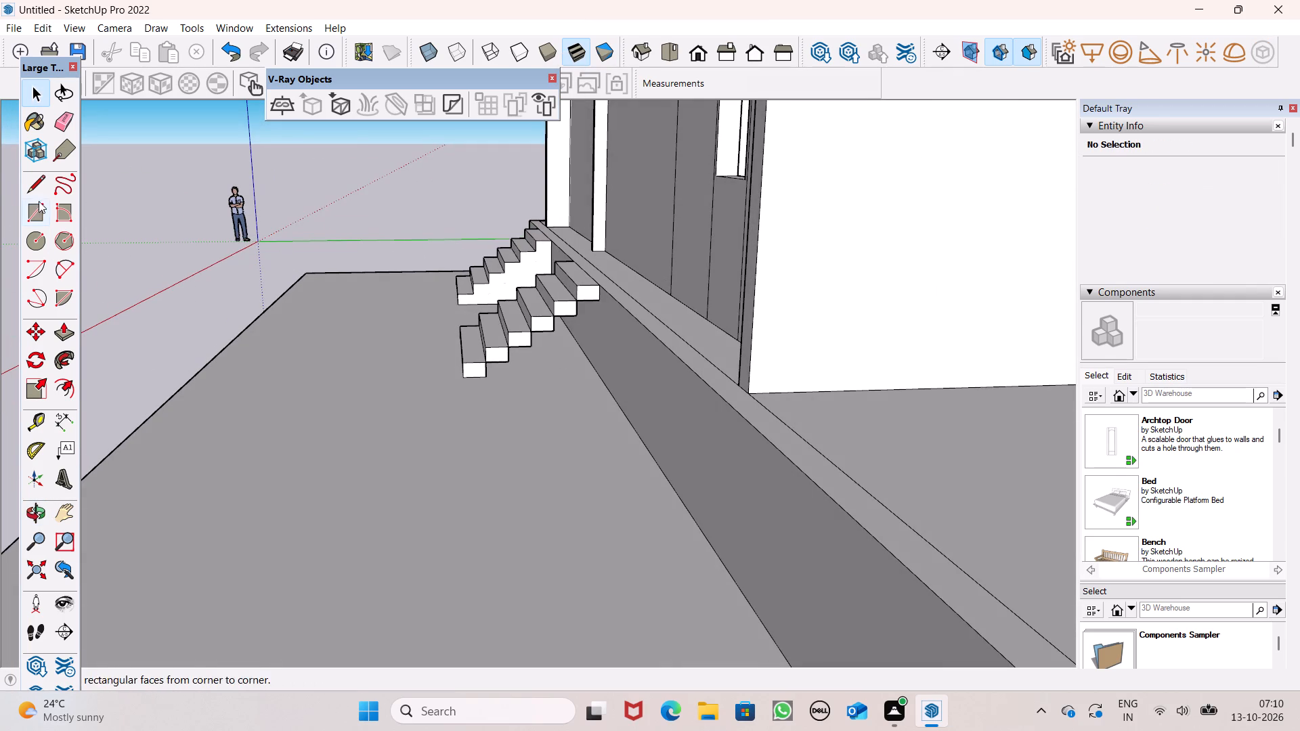
pyautogui.click(39, 190)
pyautogui.scroll(3, 750, 335)
pyautogui.scroll(6, 521, 345)
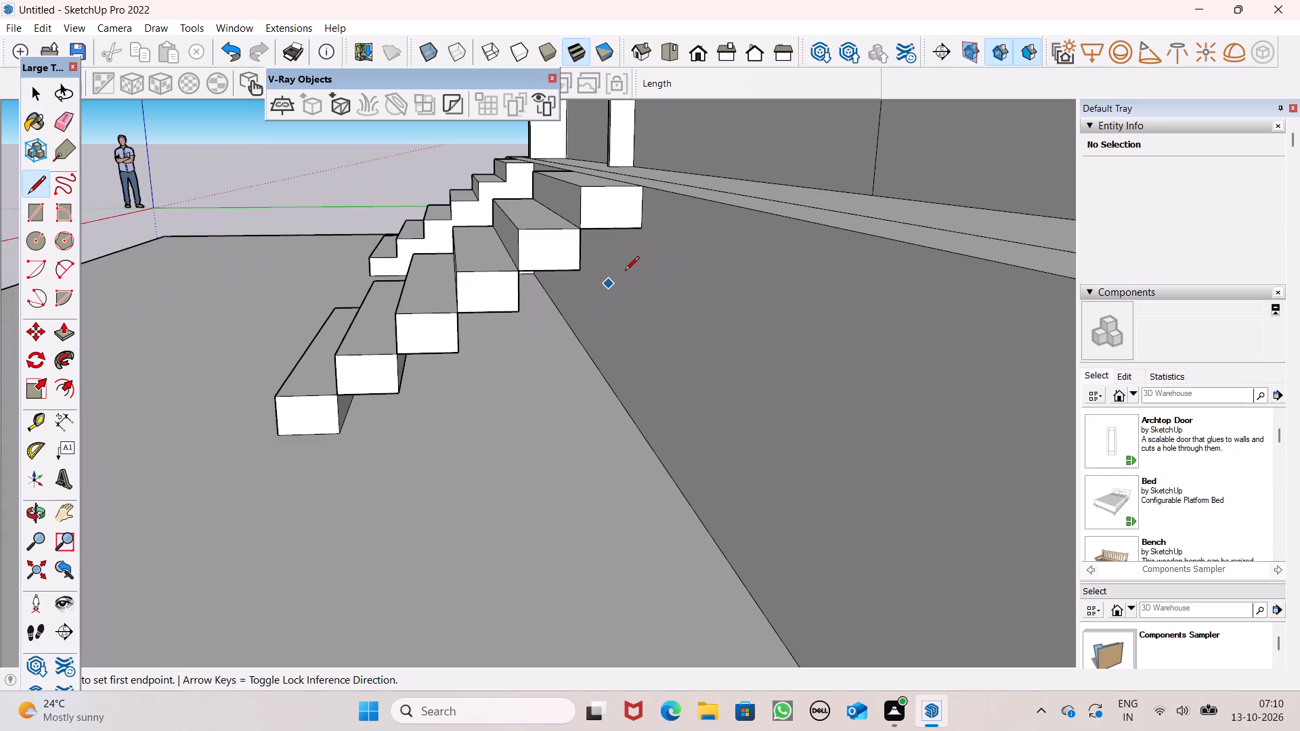
pyautogui.moveTo(638, 226); pyautogui.dragTo(638, 236)
pyautogui.click(639, 424)
pyautogui.click(334, 438)
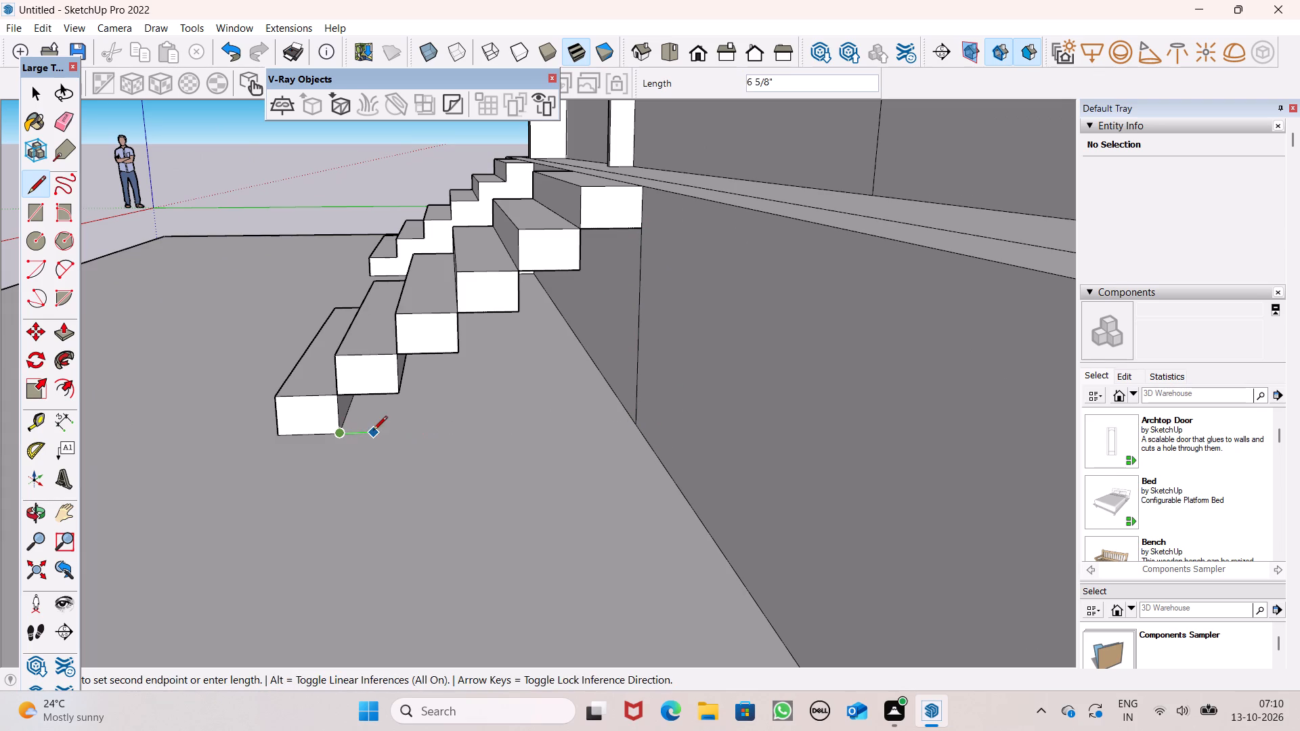
pyautogui.click(634, 422)
pyautogui.press('space')
pyautogui.scroll(-4, 550, 409)
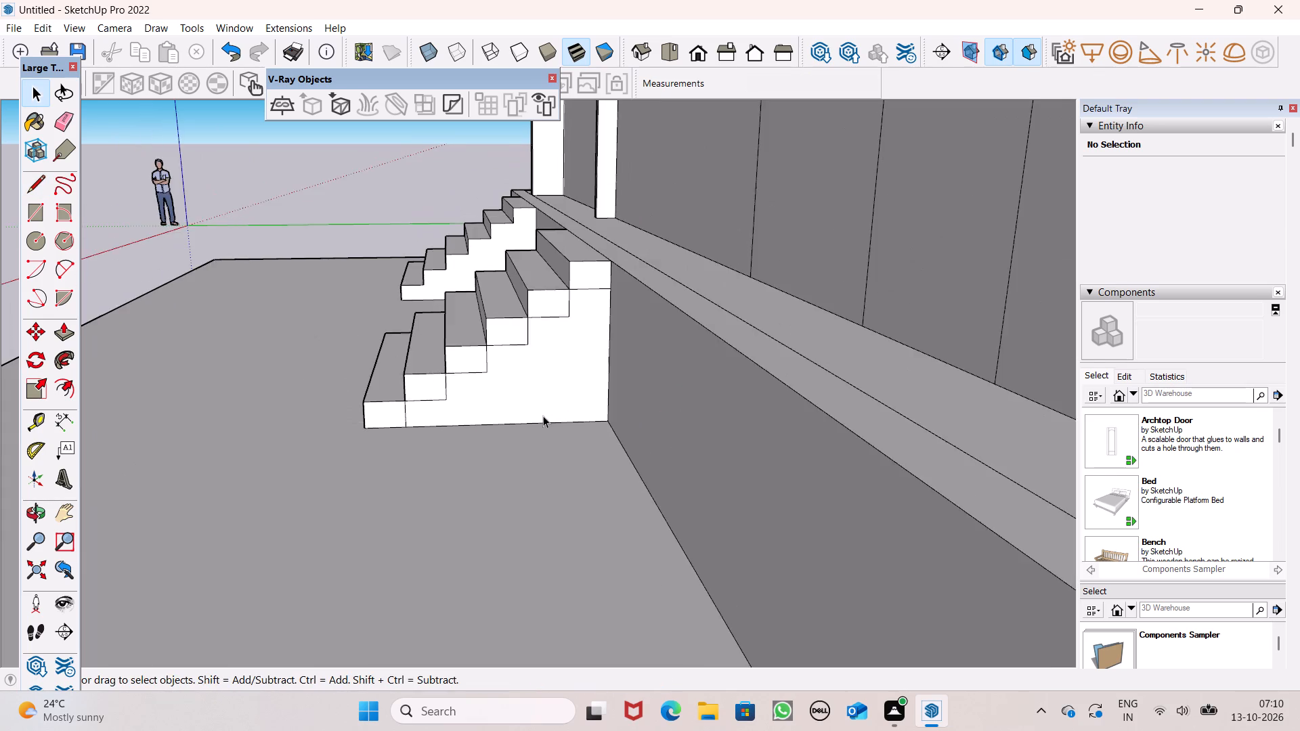
# Push/Pull the face under the second flight's steps about 8' 2 3/4" across the flight's width, flush with its opposite side.
pyautogui.moveTo(500, 461); pyautogui.dragTo(1299, 455, button='middle')
pyautogui.moveTo(422, 438); pyautogui.dragTo(717, 441, button='middle')
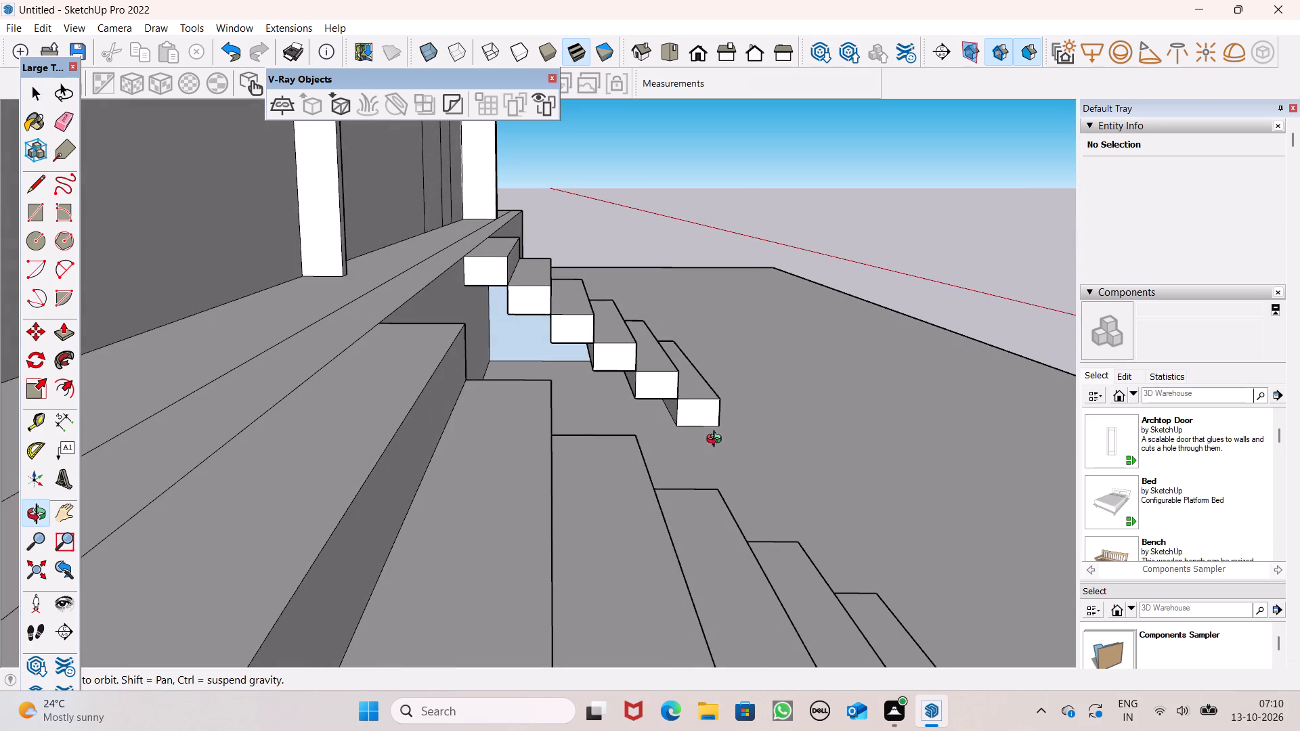
pyautogui.moveTo(717, 441); pyautogui.dragTo(716, 441, button='middle')
pyautogui.moveTo(66, 337); pyautogui.dragTo(89, 340)
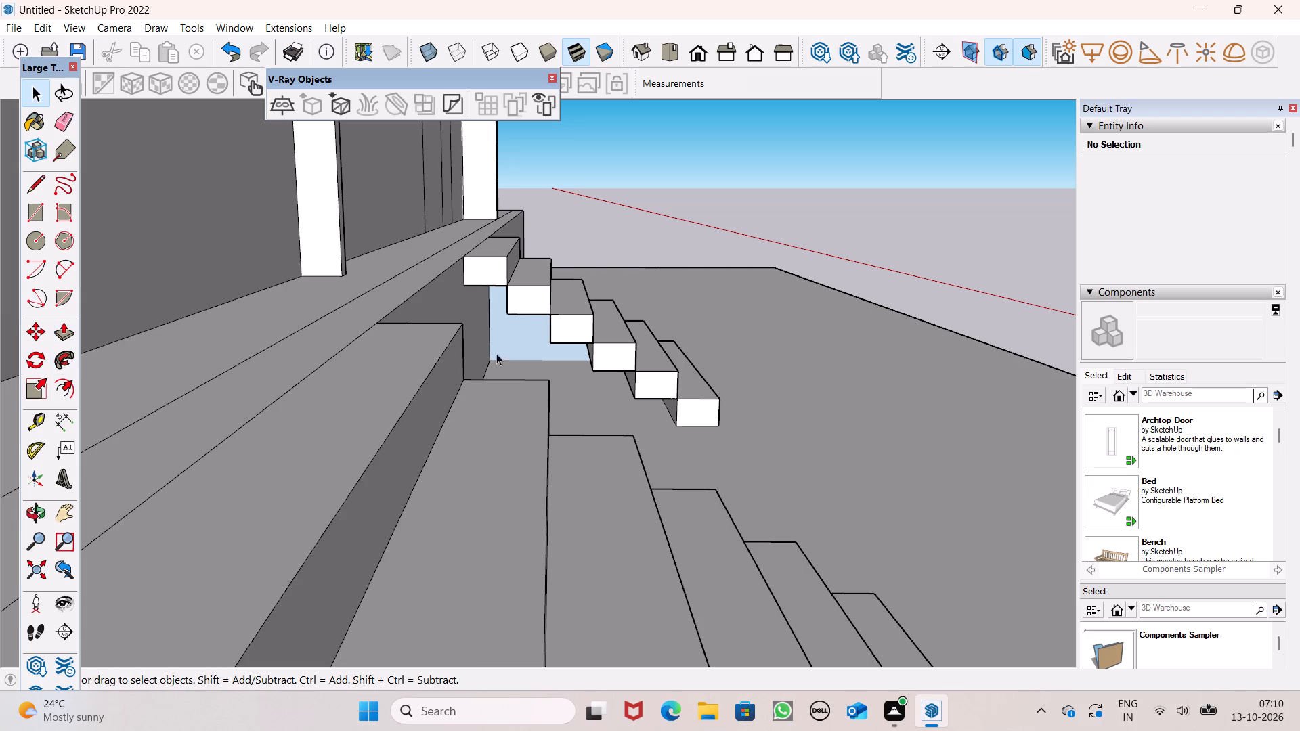
pyautogui.click(81, 336)
pyautogui.click(64, 336)
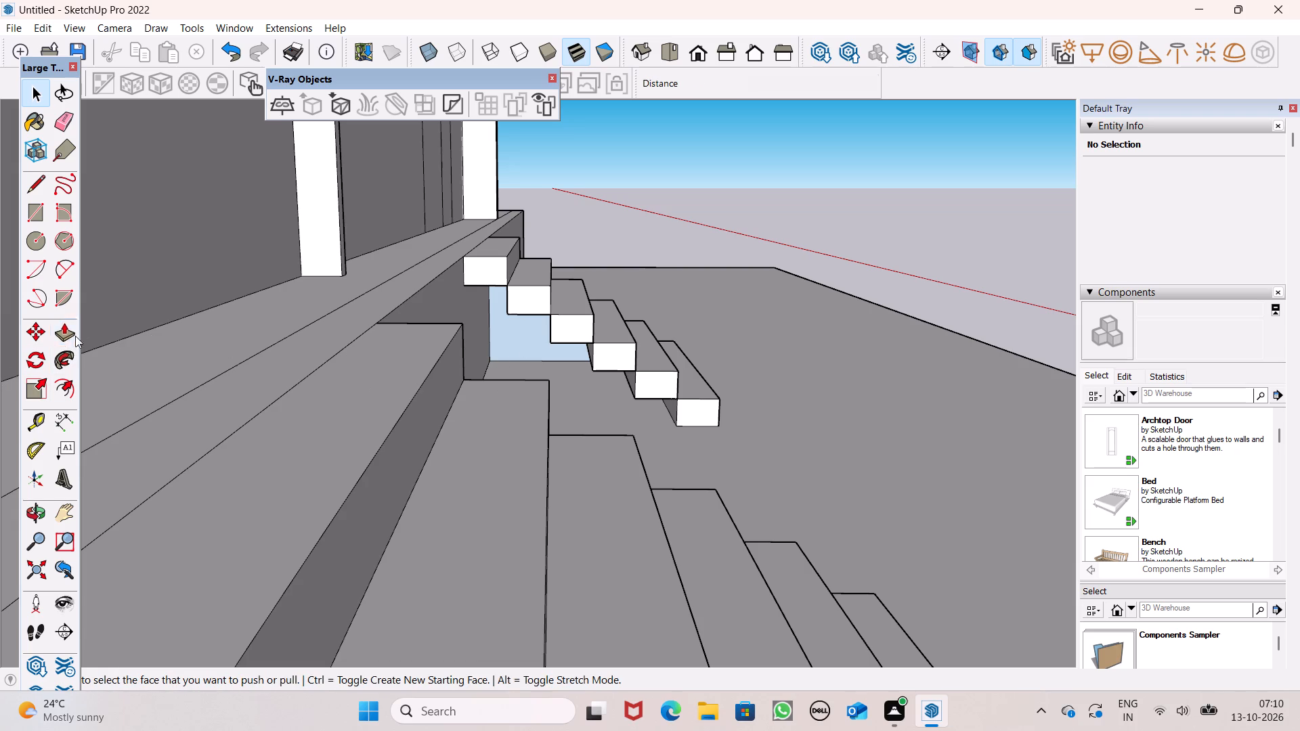
pyautogui.moveTo(523, 342); pyautogui.dragTo(523, 345)
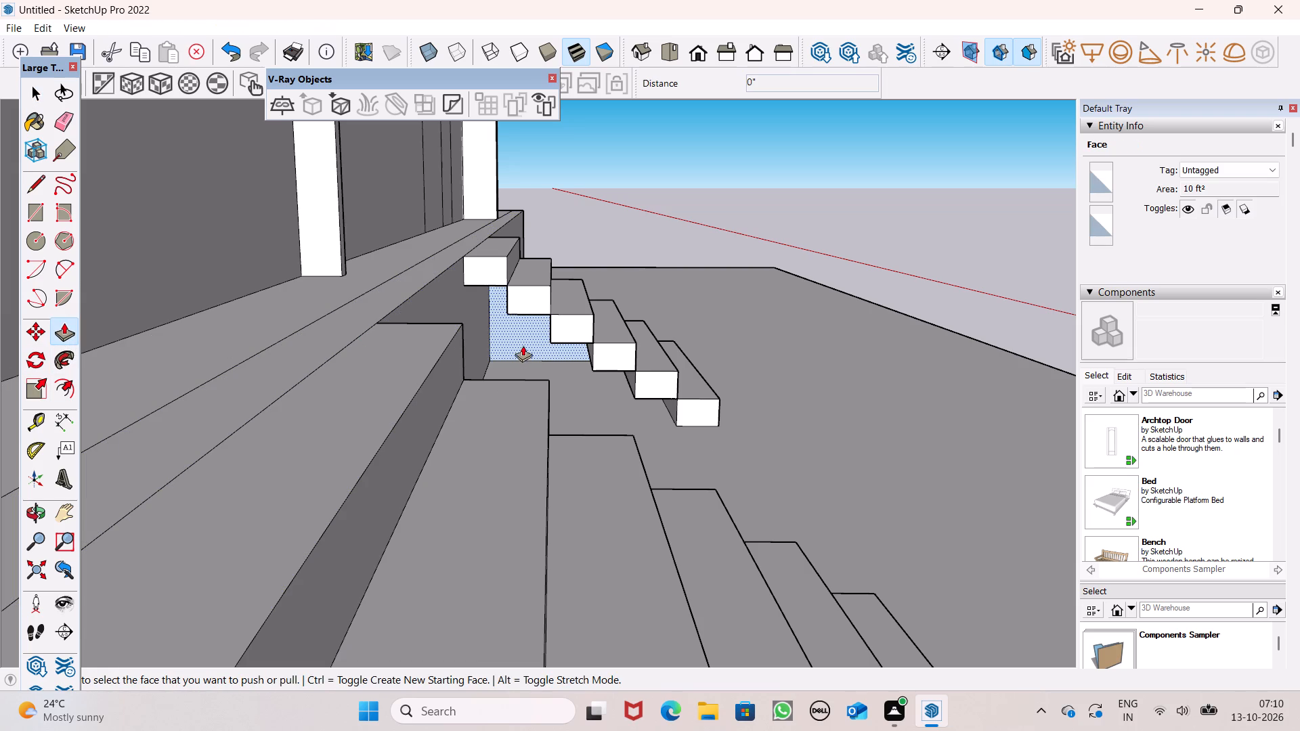
pyautogui.moveTo(523, 345); pyautogui.dragTo(651, 366)
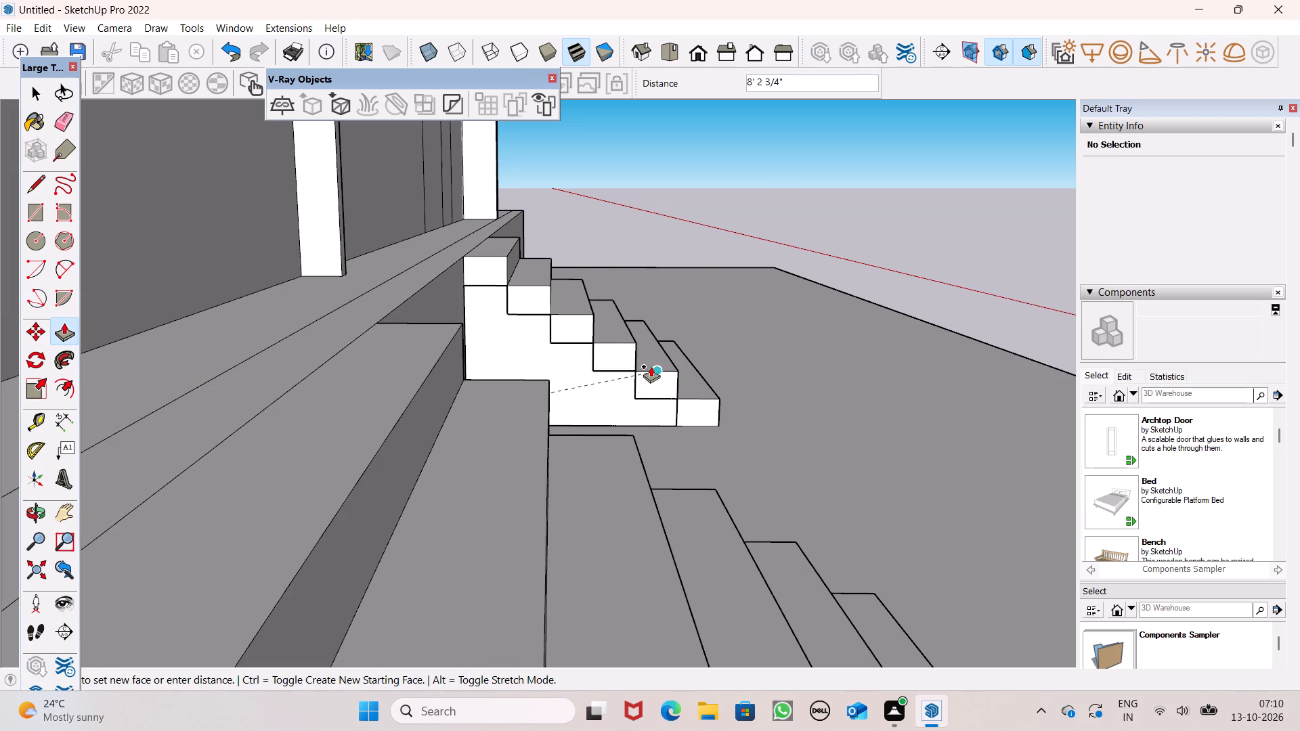
pyautogui.moveTo(651, 366); pyautogui.dragTo(620, 346)
pyautogui.scroll(-5, 599, 332)
pyautogui.moveTo(640, 386); pyautogui.dragTo(633, 435, button='middle')
pyautogui.press('space')
# Erase the leftover step outlines on one side of the second flight so only its stepped profile remains.
pyautogui.scroll(5, 682, 322)
pyautogui.scroll(4, 564, 339)
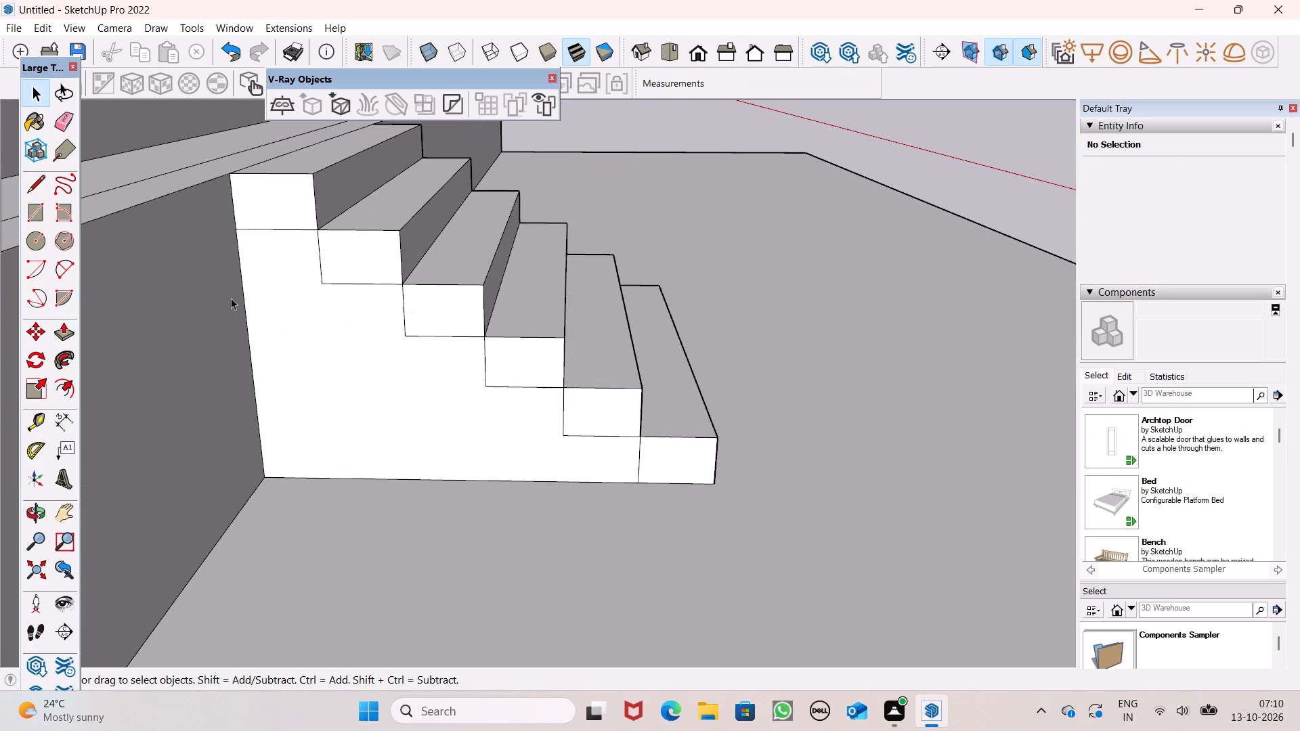
pyautogui.click(60, 116)
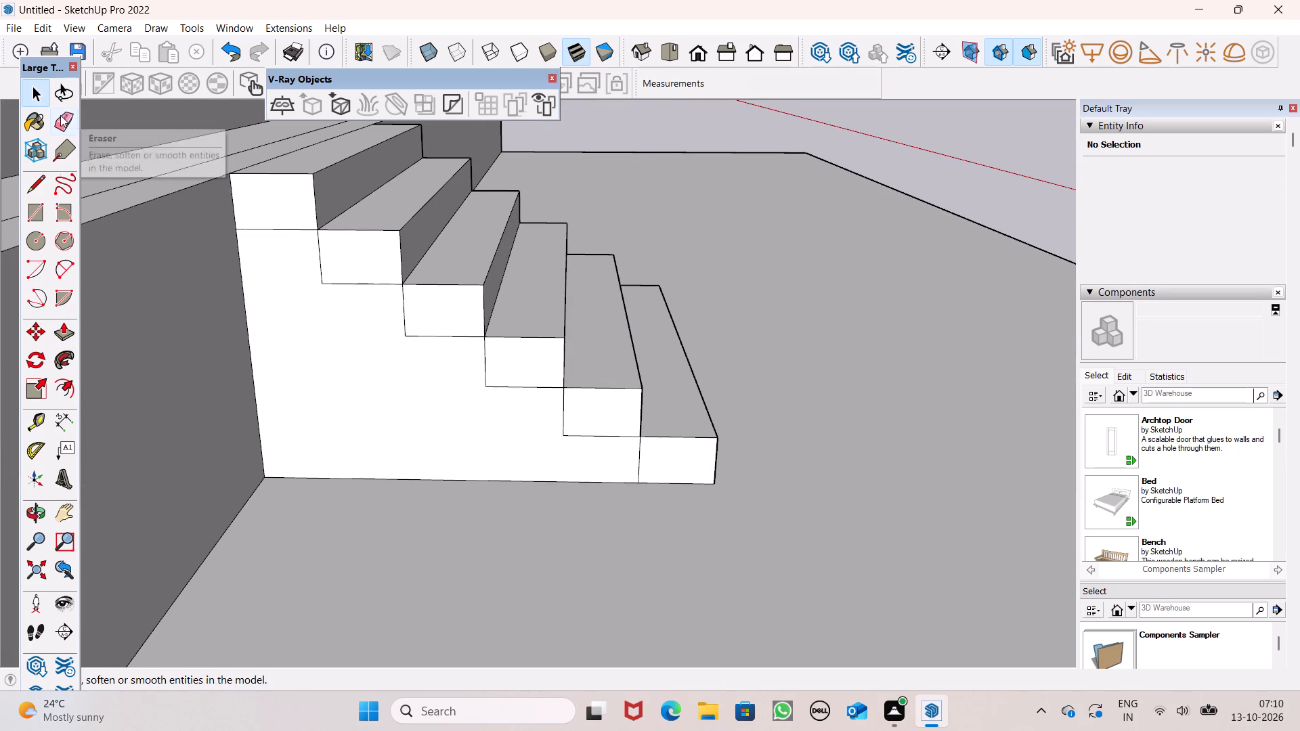
pyautogui.scroll(3, 284, 285)
pyautogui.moveTo(304, 211); pyautogui.dragTo(386, 293)
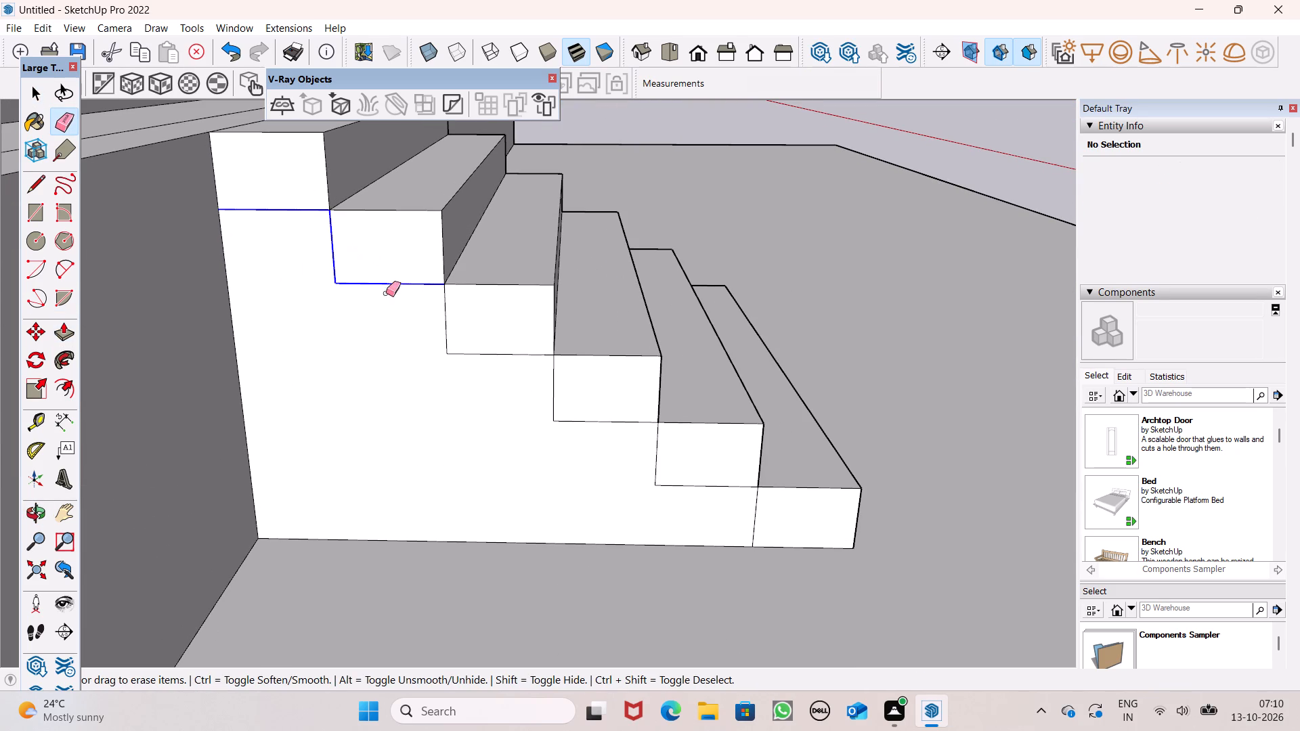
pyautogui.moveTo(386, 293); pyautogui.dragTo(687, 485)
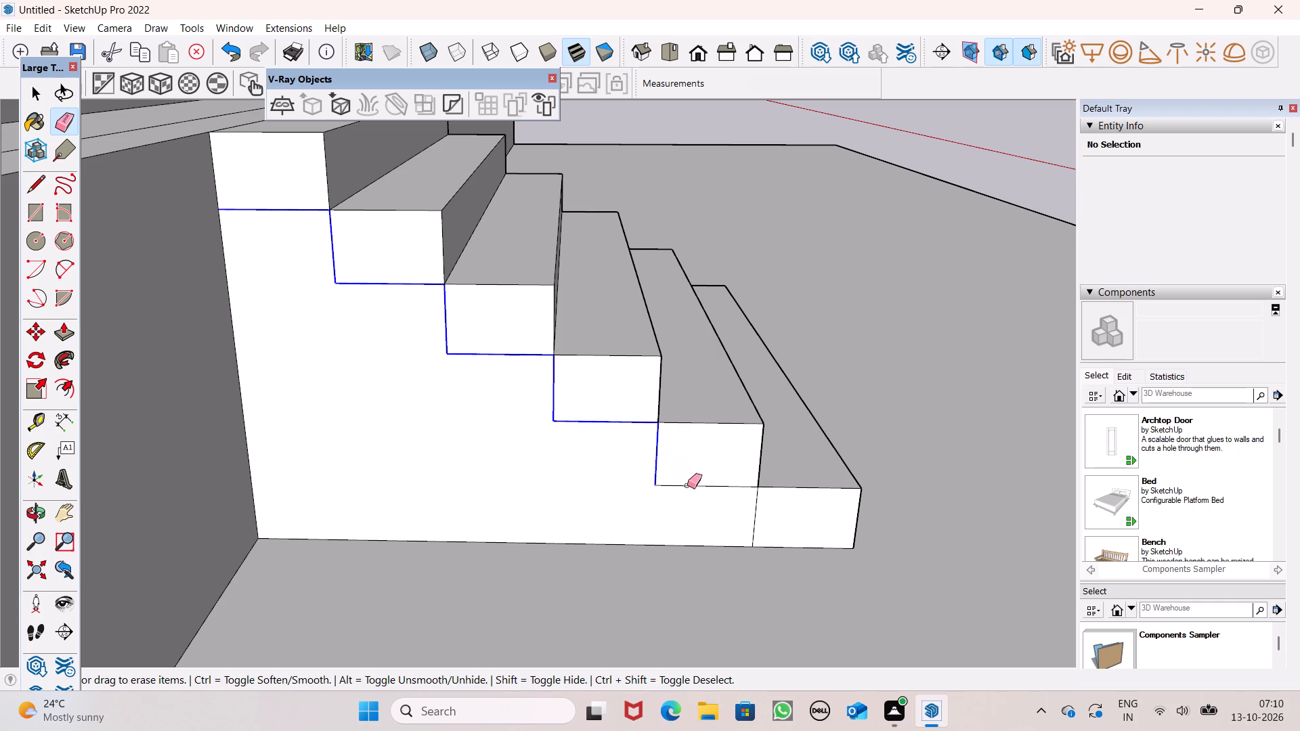
pyautogui.moveTo(687, 485); pyautogui.dragTo(794, 537)
# Erase the leftover step outlines on the second flight's opposite side, leaving one continuous stepped face.
pyautogui.scroll(-6, 715, 428)
pyautogui.moveTo(794, 488); pyautogui.dragTo(538, 543, button='middle')
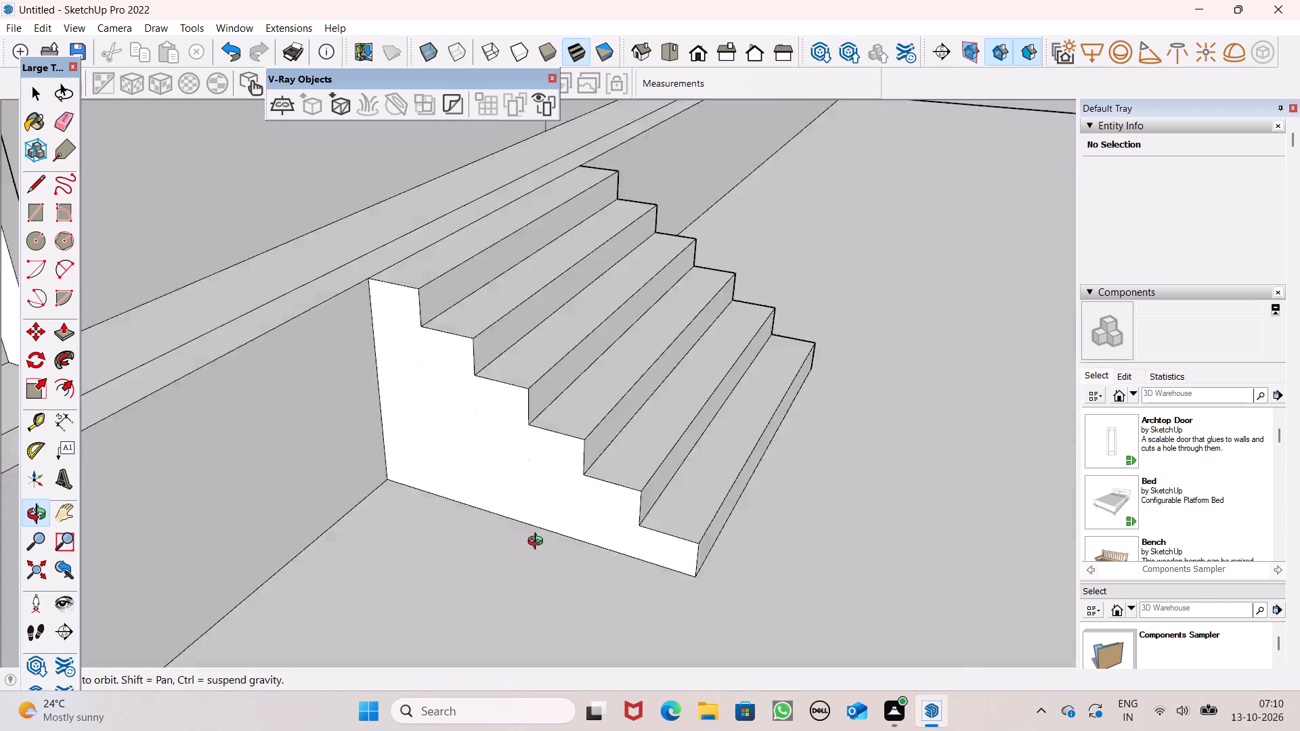
pyautogui.moveTo(538, 543); pyautogui.dragTo(3, 483, button='middle')
pyautogui.scroll(3, 875, 426)
pyautogui.moveTo(875, 426); pyautogui.dragTo(578, 449, button='middle')
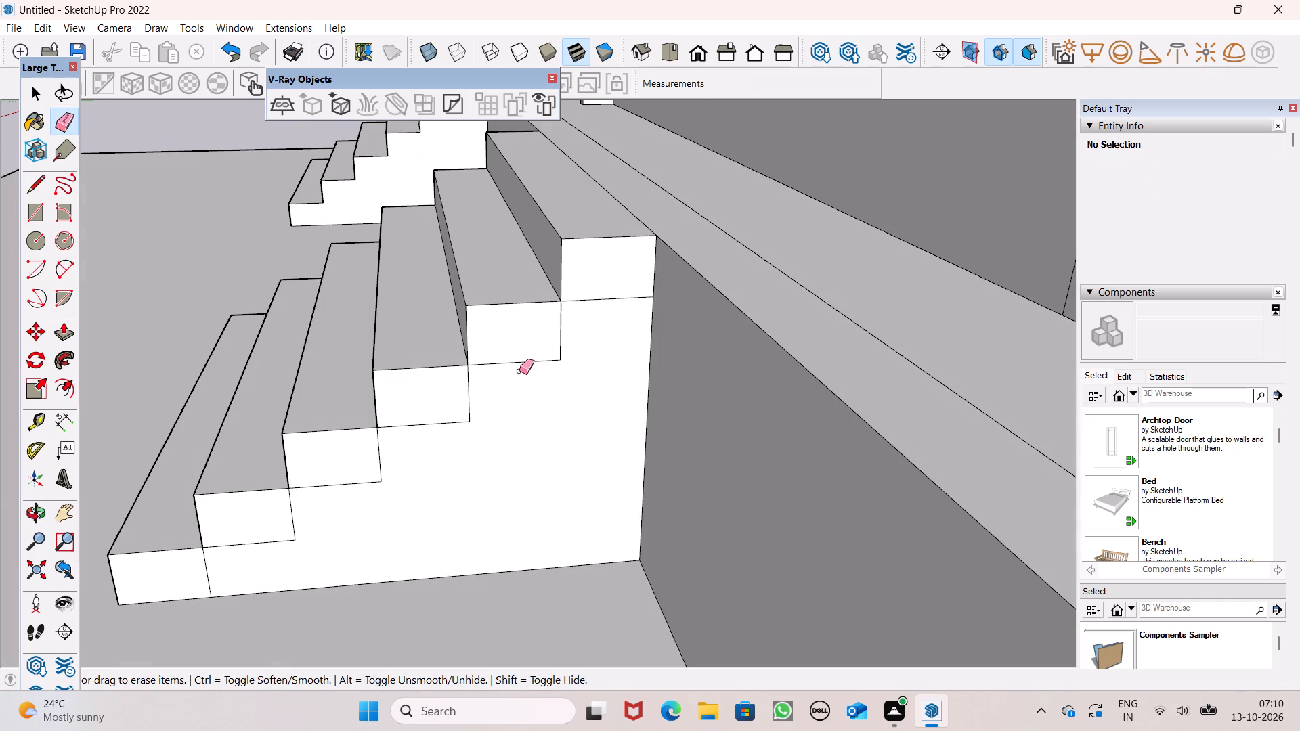
pyautogui.moveTo(570, 283); pyautogui.dragTo(411, 414)
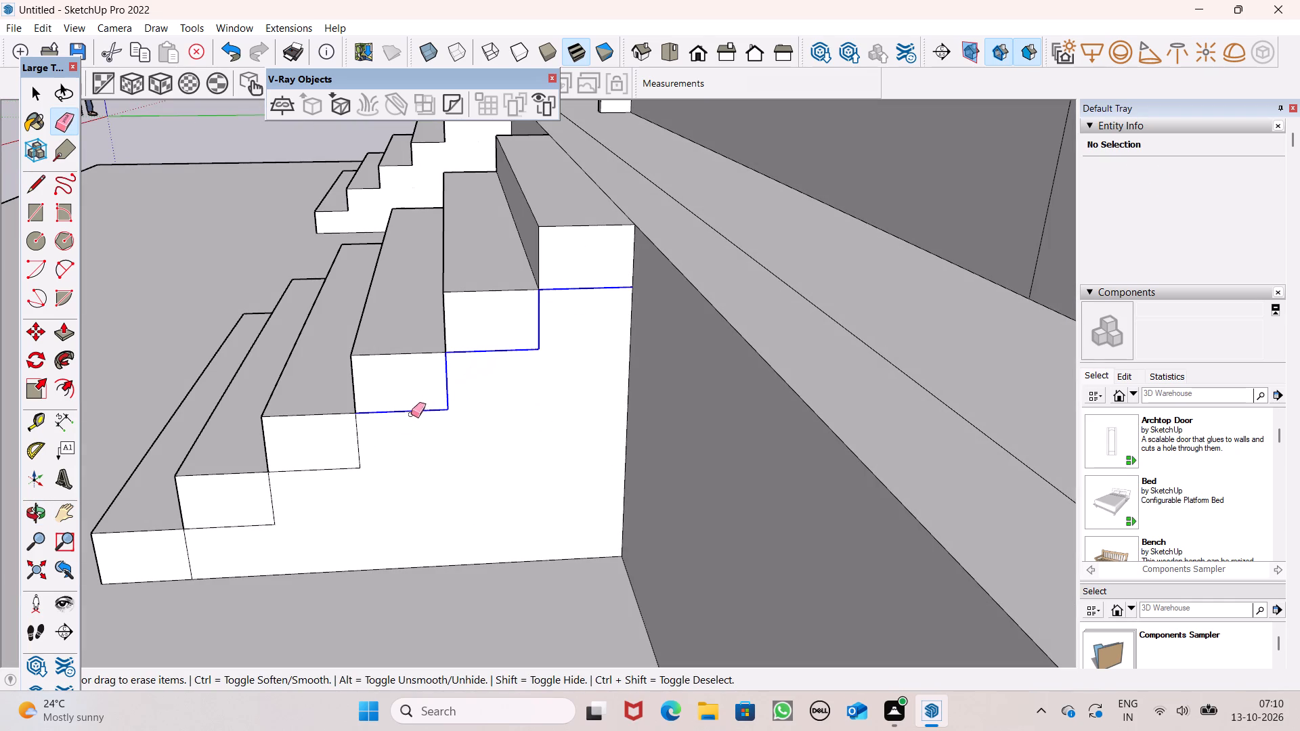
pyautogui.moveTo(411, 414); pyautogui.dragTo(179, 557)
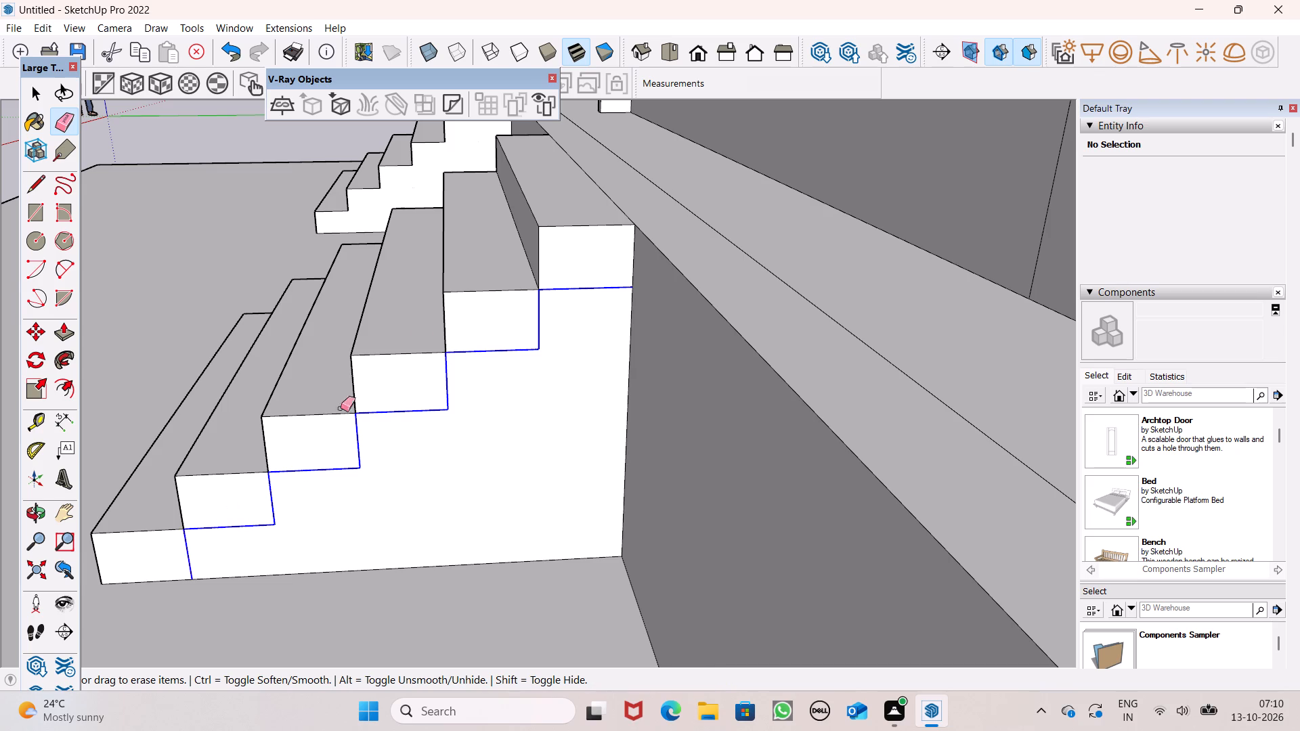
pyautogui.scroll(-7, 414, 334)
pyautogui.moveTo(430, 435); pyautogui.dragTo(1017, 321, button='middle')
pyautogui.scroll(-4, 819, 254)
pyautogui.press('space')
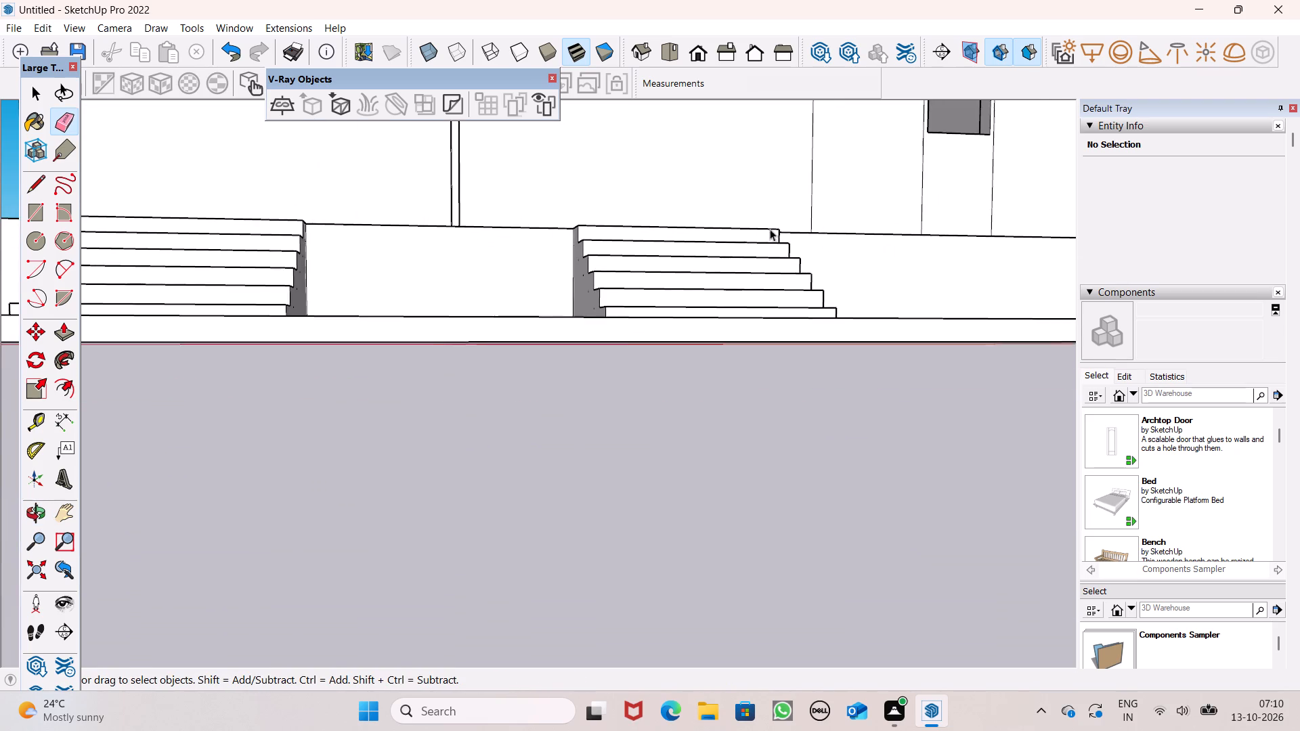
# Examine both finished stair flights, the front slab and the whole house front from several angles and distances.
pyautogui.scroll(-5, 770, 227)
pyautogui.moveTo(697, 326); pyautogui.dragTo(833, 380, button='middle')
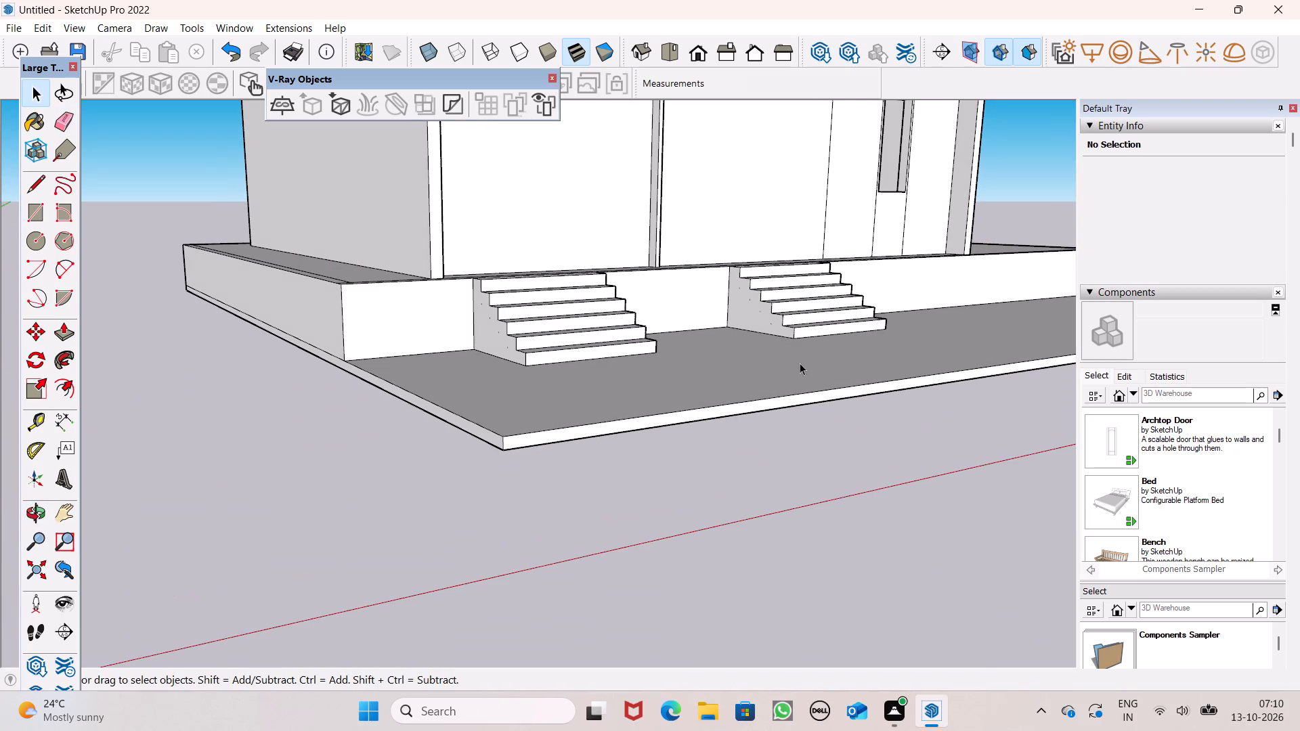
pyautogui.moveTo(793, 360); pyautogui.dragTo(676, 466, button='middle')
pyautogui.scroll(-2, 664, 407)
pyautogui.moveTo(737, 468); pyautogui.dragTo(589, 493, button='middle')
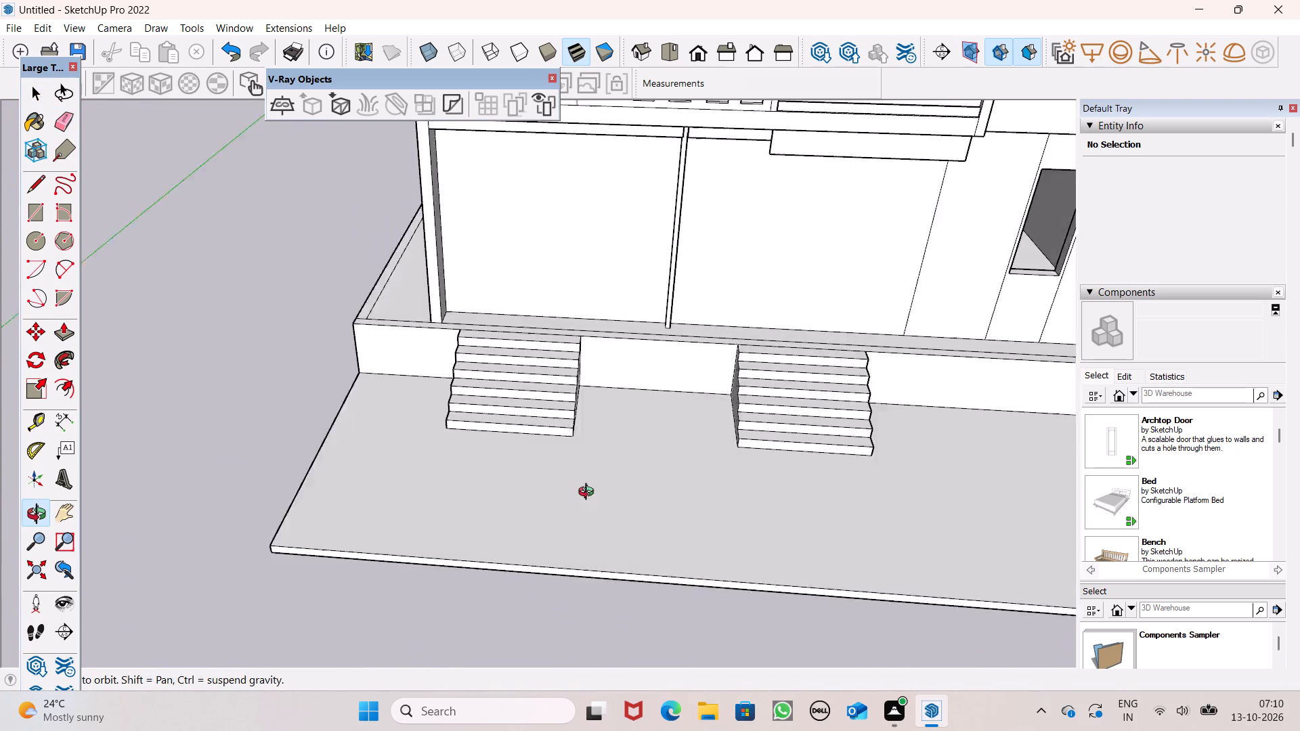
pyautogui.moveTo(589, 493); pyautogui.dragTo(583, 488, button='middle')
pyautogui.scroll(1, 567, 443)
pyautogui.scroll(-2, 561, 363)
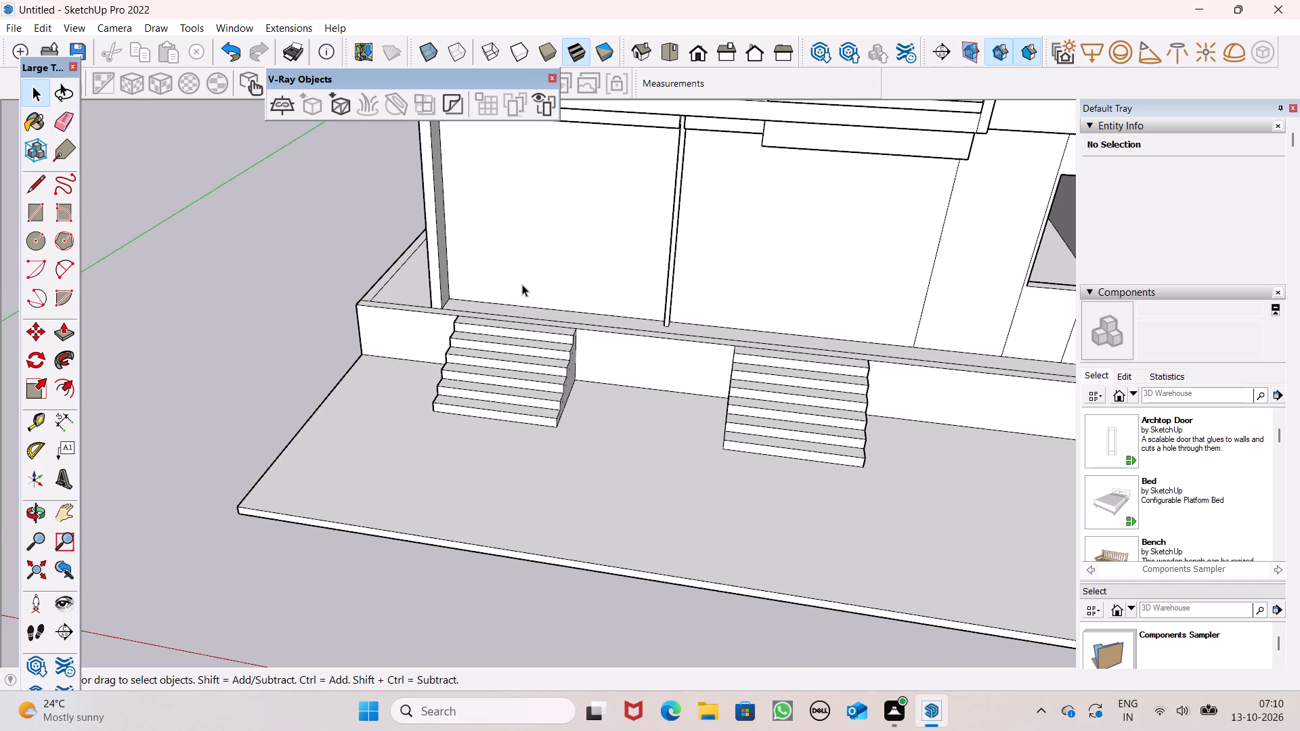
pyautogui.scroll(-6, 522, 284)
pyautogui.moveTo(655, 395); pyautogui.dragTo(747, 405, button='middle')
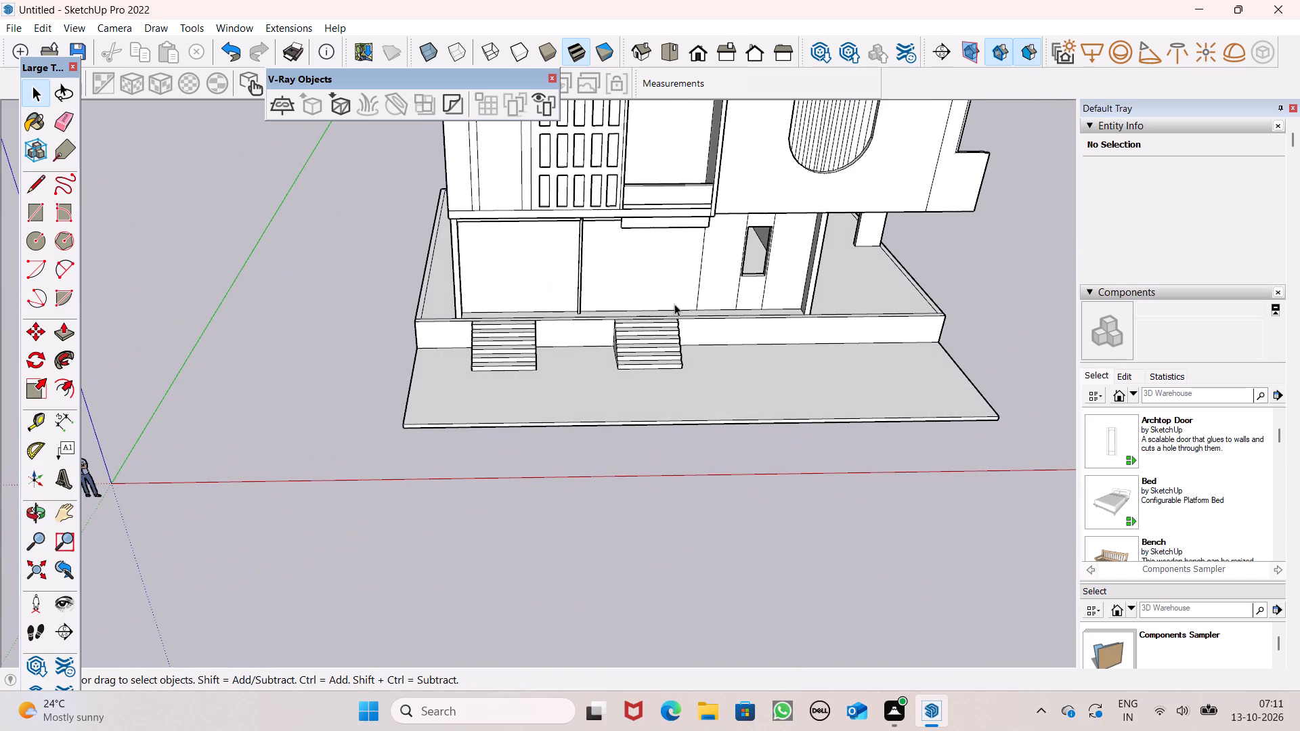
pyautogui.scroll(-3, 645, 275)
pyautogui.moveTo(720, 389); pyautogui.dragTo(736, 374, button='middle')
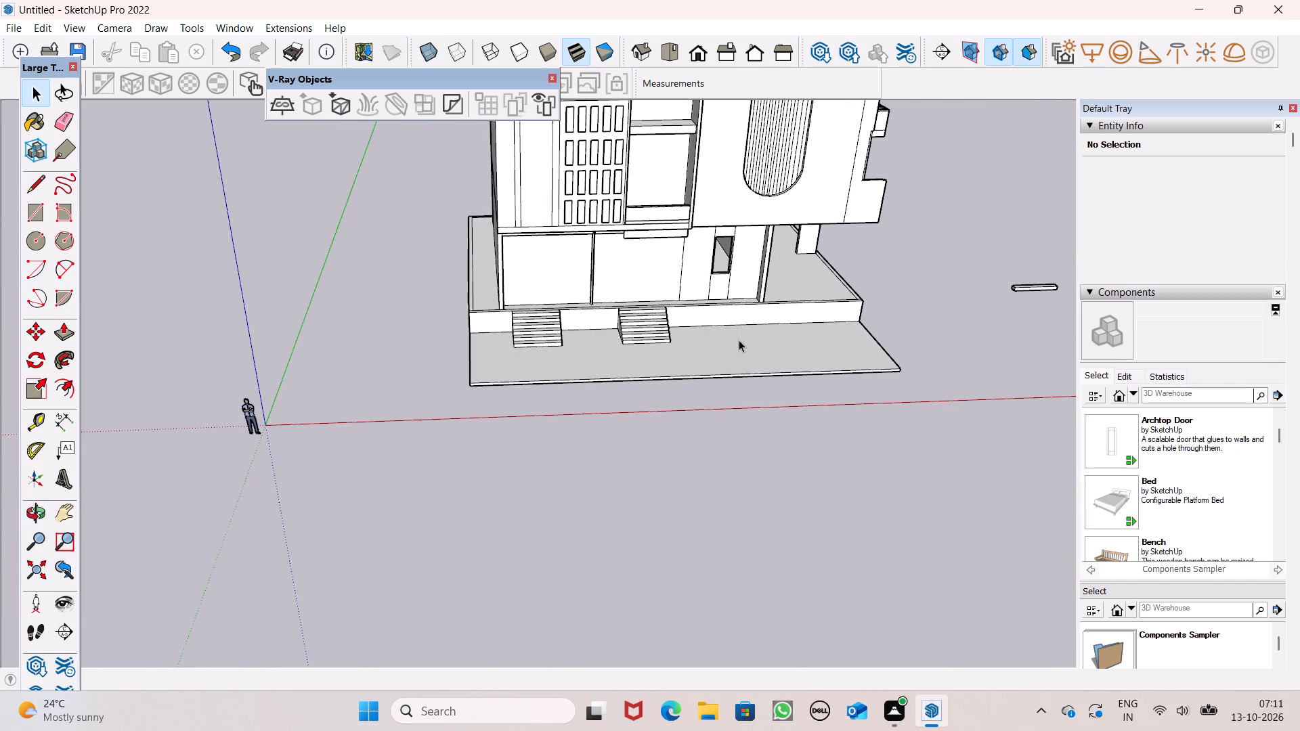
pyautogui.moveTo(903, 378); pyautogui.dragTo(904, 354, button='middle')
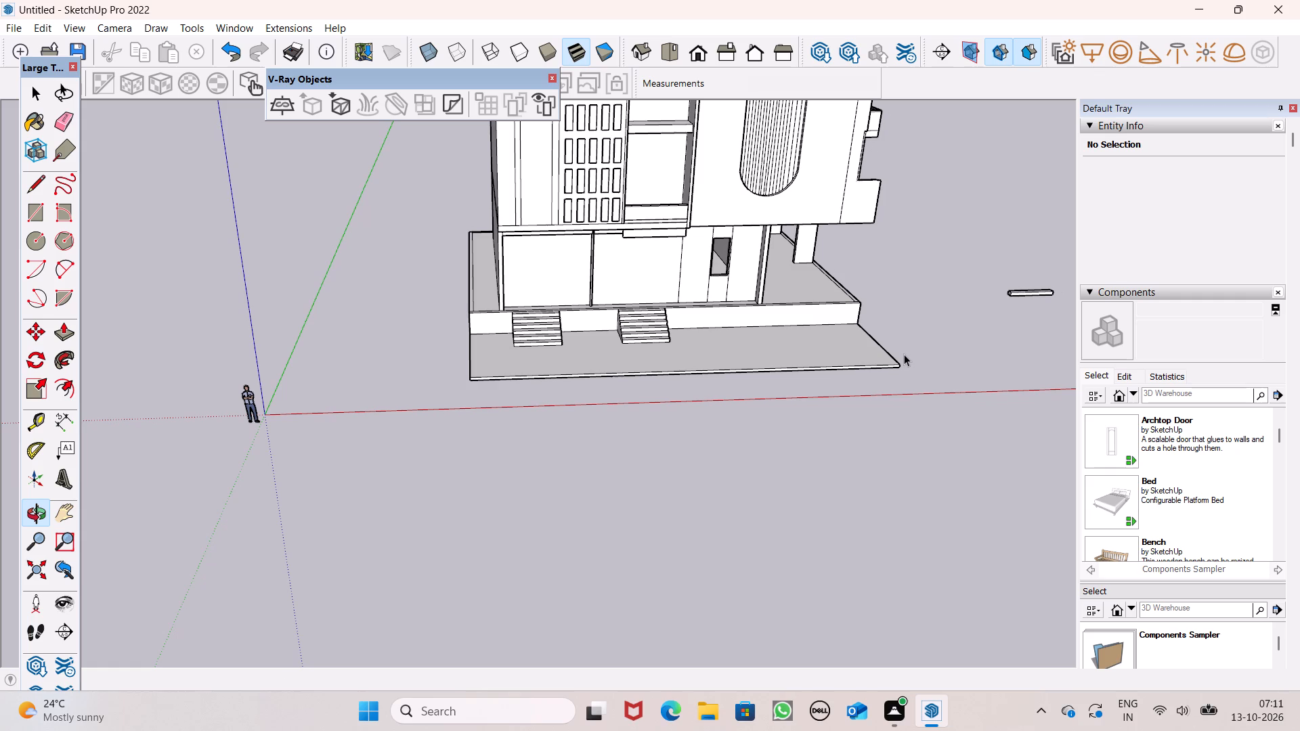
pyautogui.scroll(-2, 782, 306)
pyautogui.scroll(-3, 540, 309)
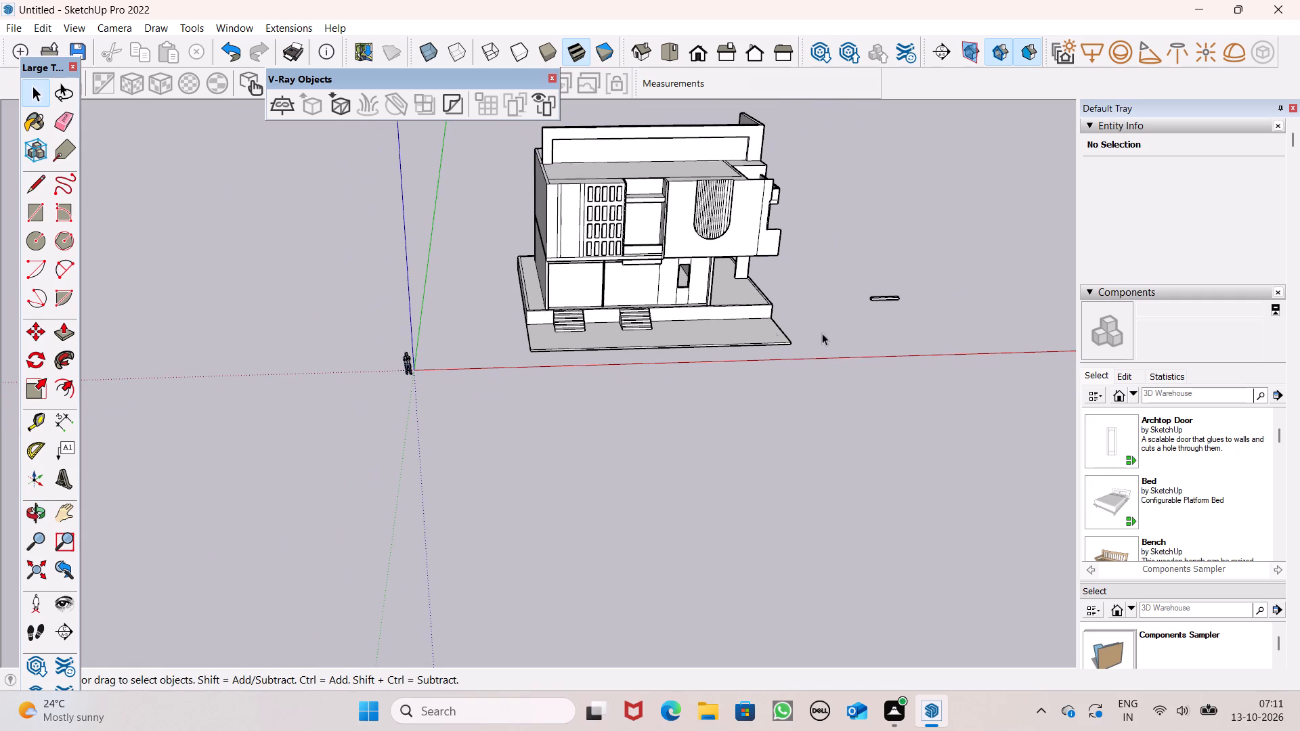
pyautogui.scroll(1, 901, 305)
pyautogui.moveTo(613, 327); pyautogui.dragTo(594, 309, button='middle')
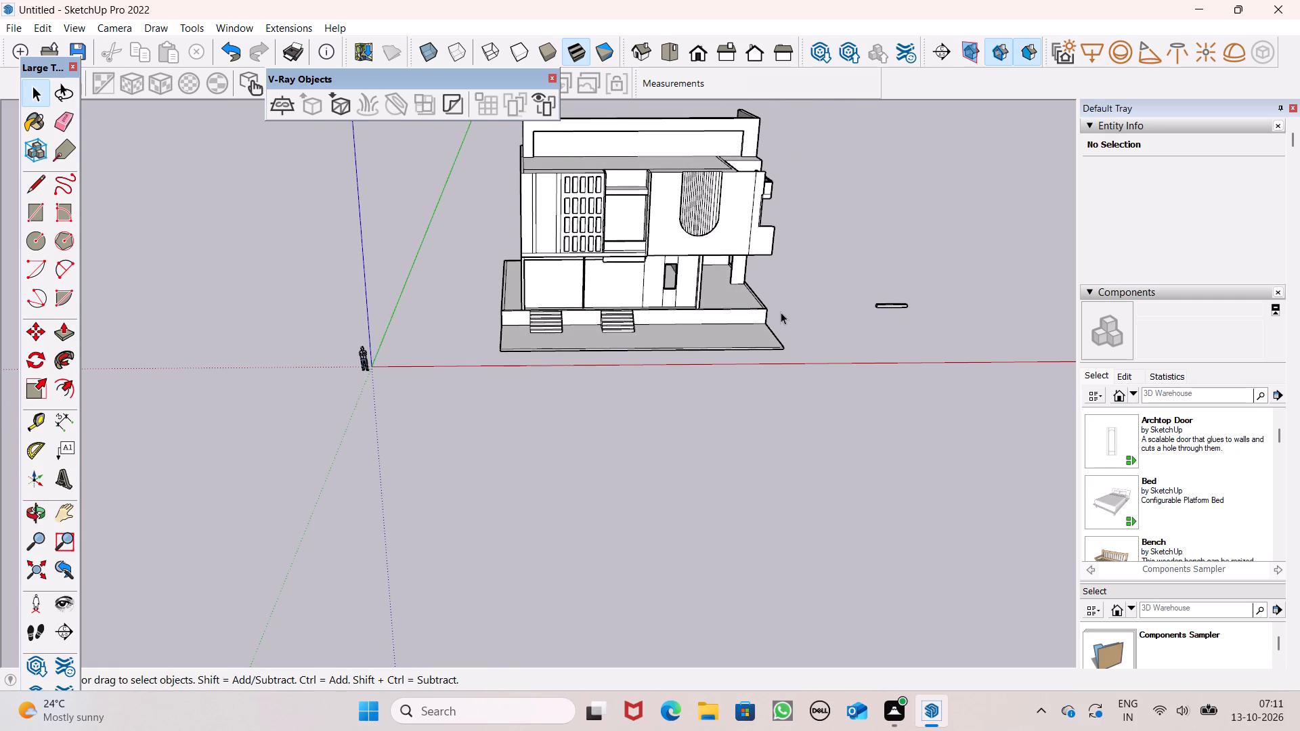
pyautogui.scroll(7, 781, 312)
pyautogui.scroll(-5, 538, 275)
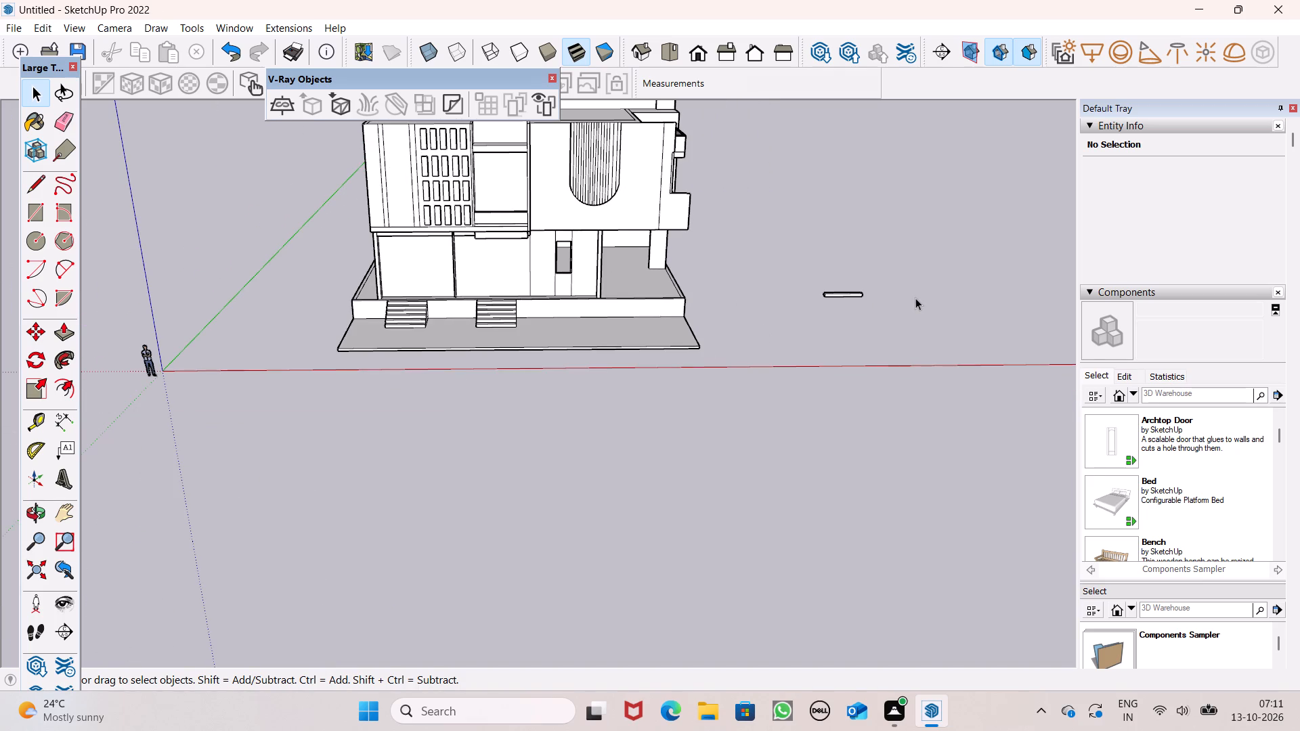
pyautogui.scroll(4, 915, 298)
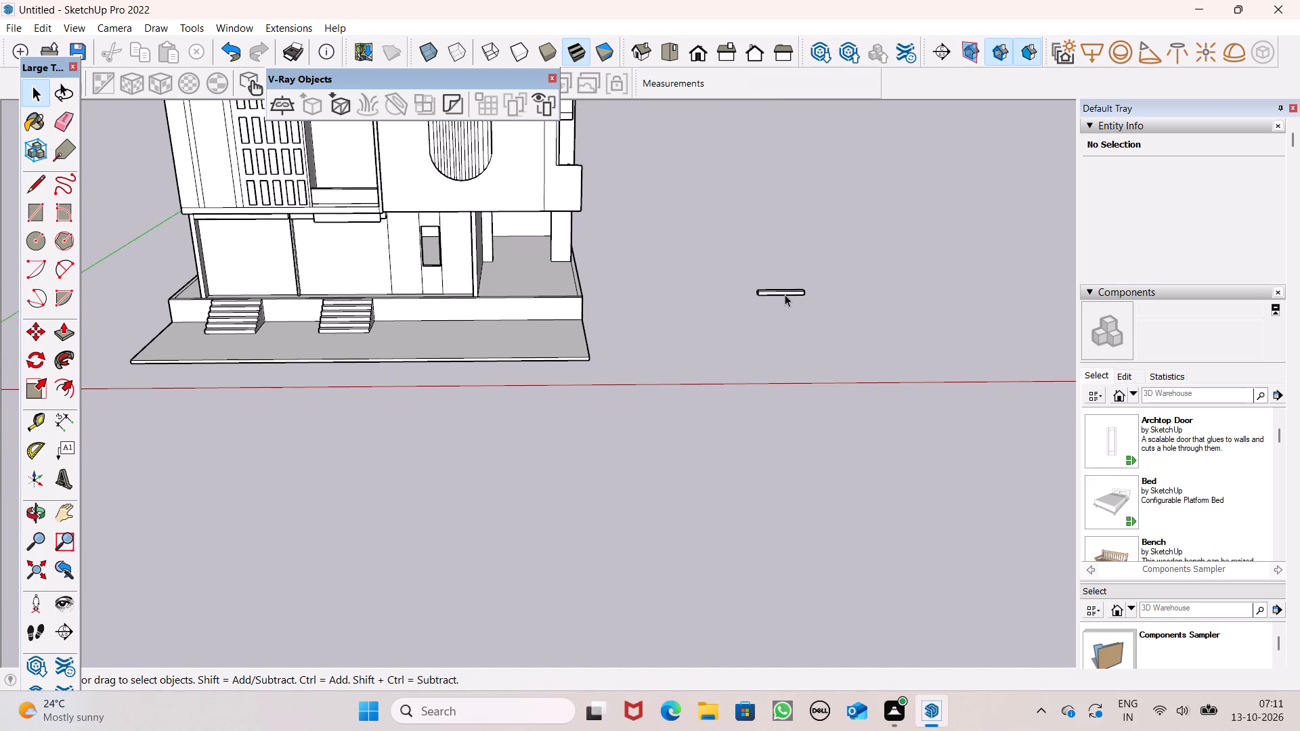
# Explode the spare step group lying on the ground beside the house.
pyautogui.click(785, 294)
pyautogui.moveTo(804, 311); pyautogui.dragTo(341, 408, button='middle')
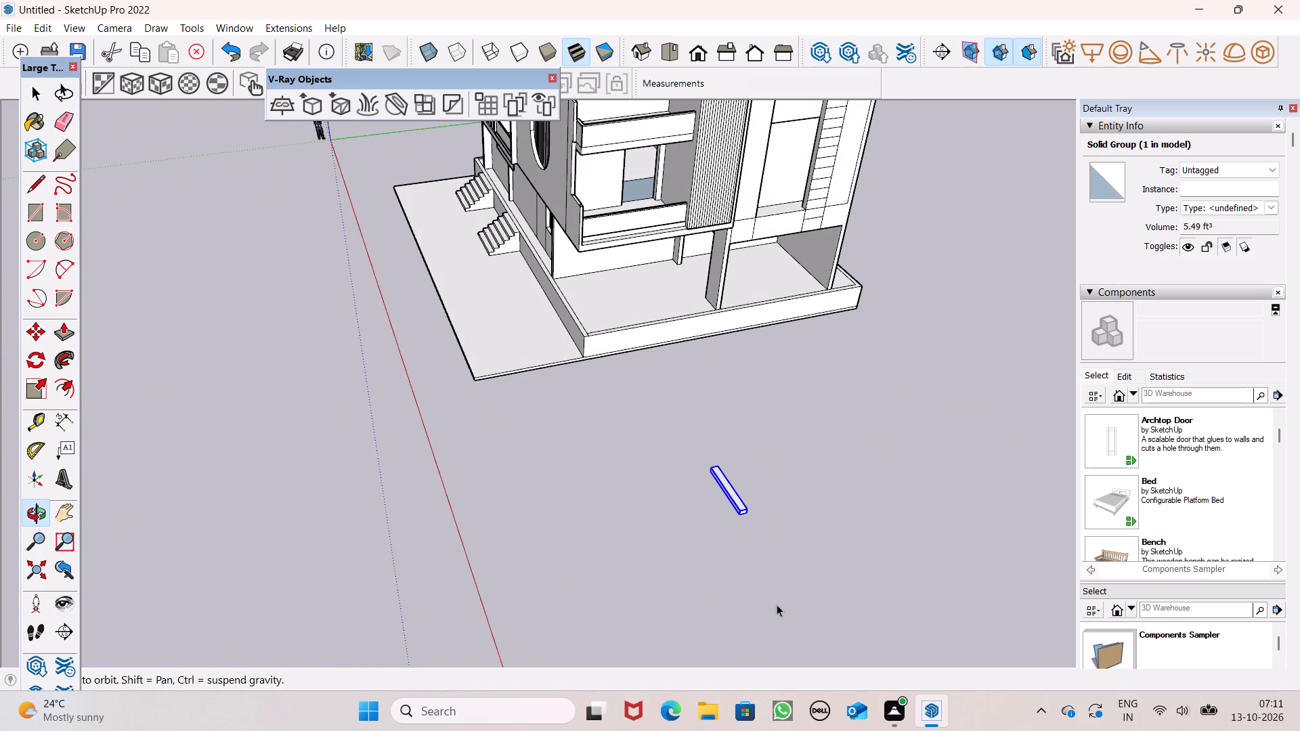
pyautogui.scroll(7, 742, 540)
pyautogui.rightClick(747, 474)
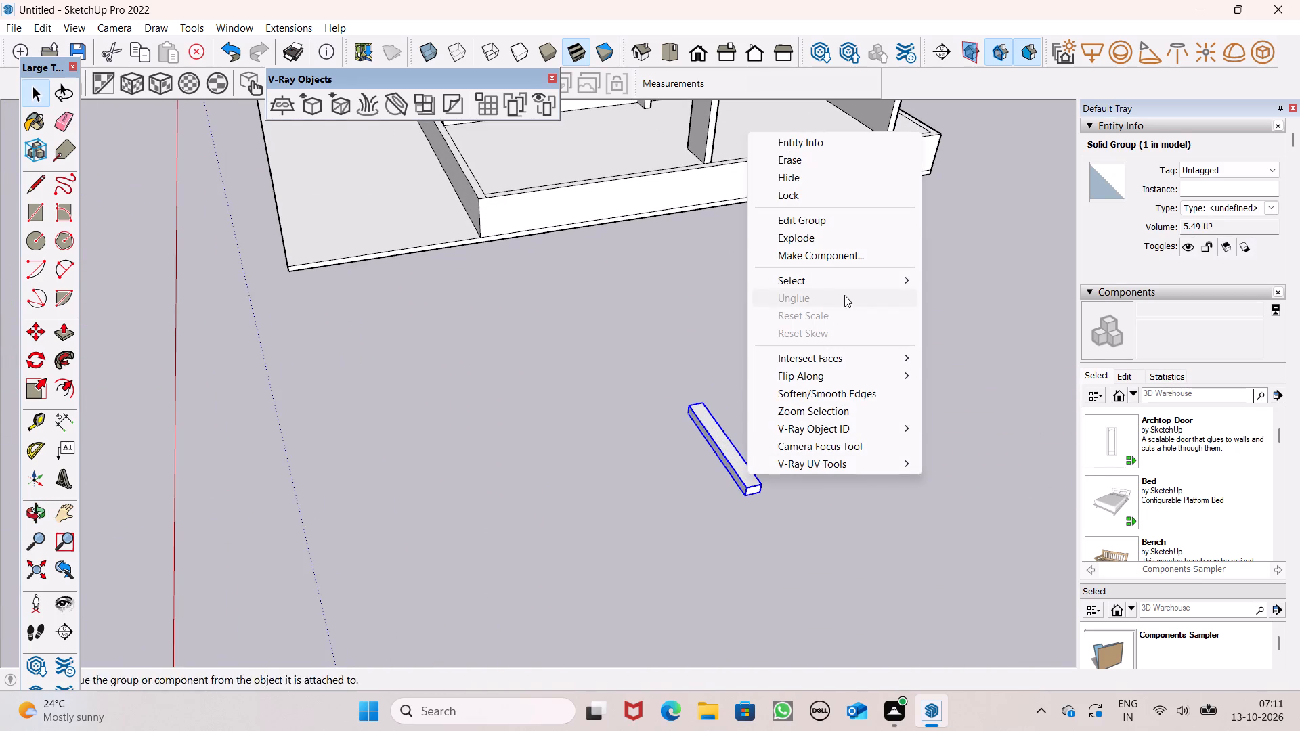
pyautogui.click(833, 242)
pyautogui.click(836, 420)
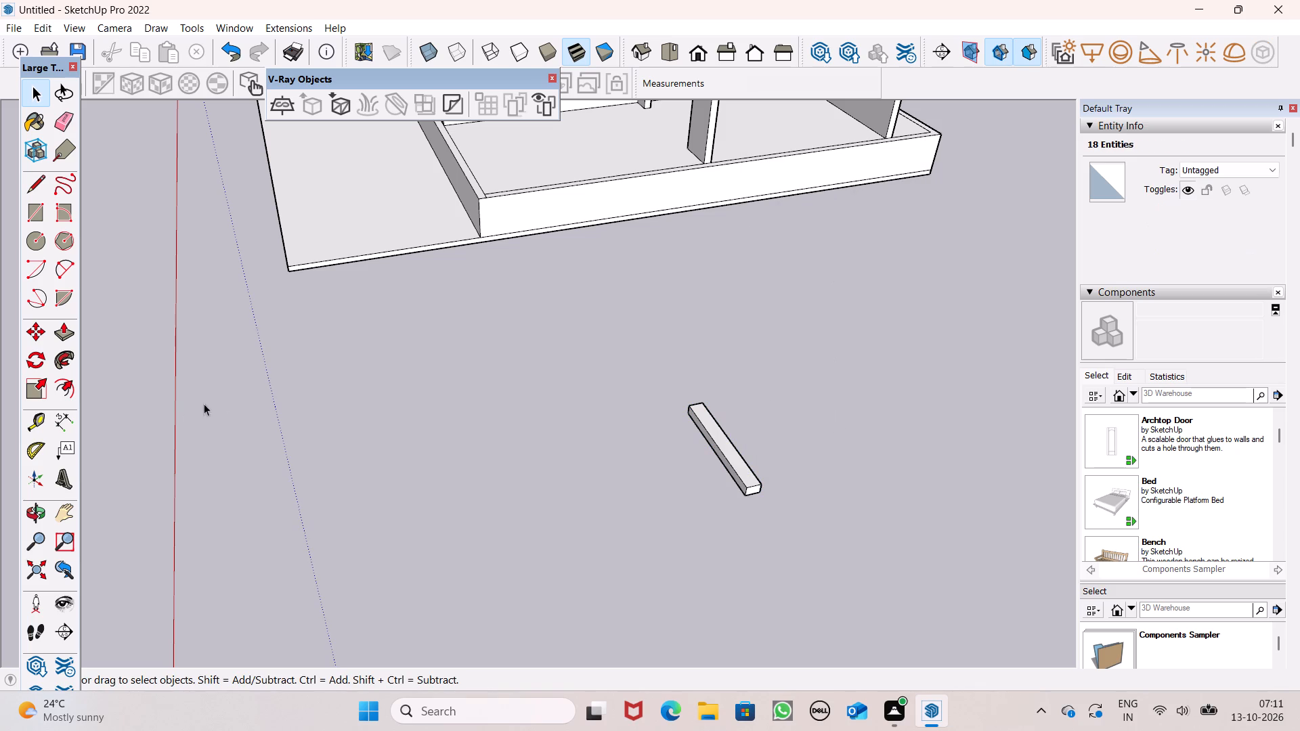
# Push/Pull the spare step's long side face outward by about 5' 11 3/16" to make a wide slab.
pyautogui.click(56, 334)
pyautogui.moveTo(760, 512); pyautogui.dragTo(390, 524, button='middle')
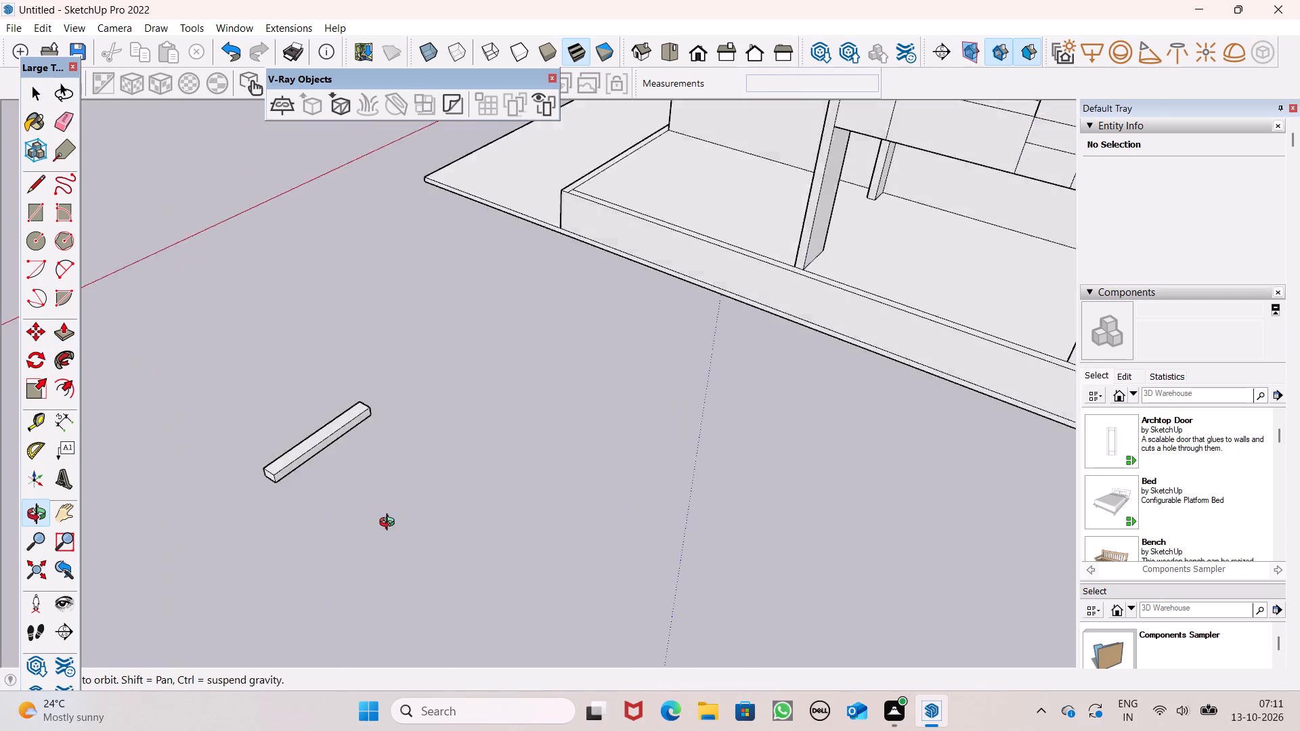
pyautogui.moveTo(390, 524); pyautogui.dragTo(258, 490, button='middle')
pyautogui.scroll(7, 225, 373)
pyautogui.moveTo(204, 330); pyautogui.dragTo(232, 406)
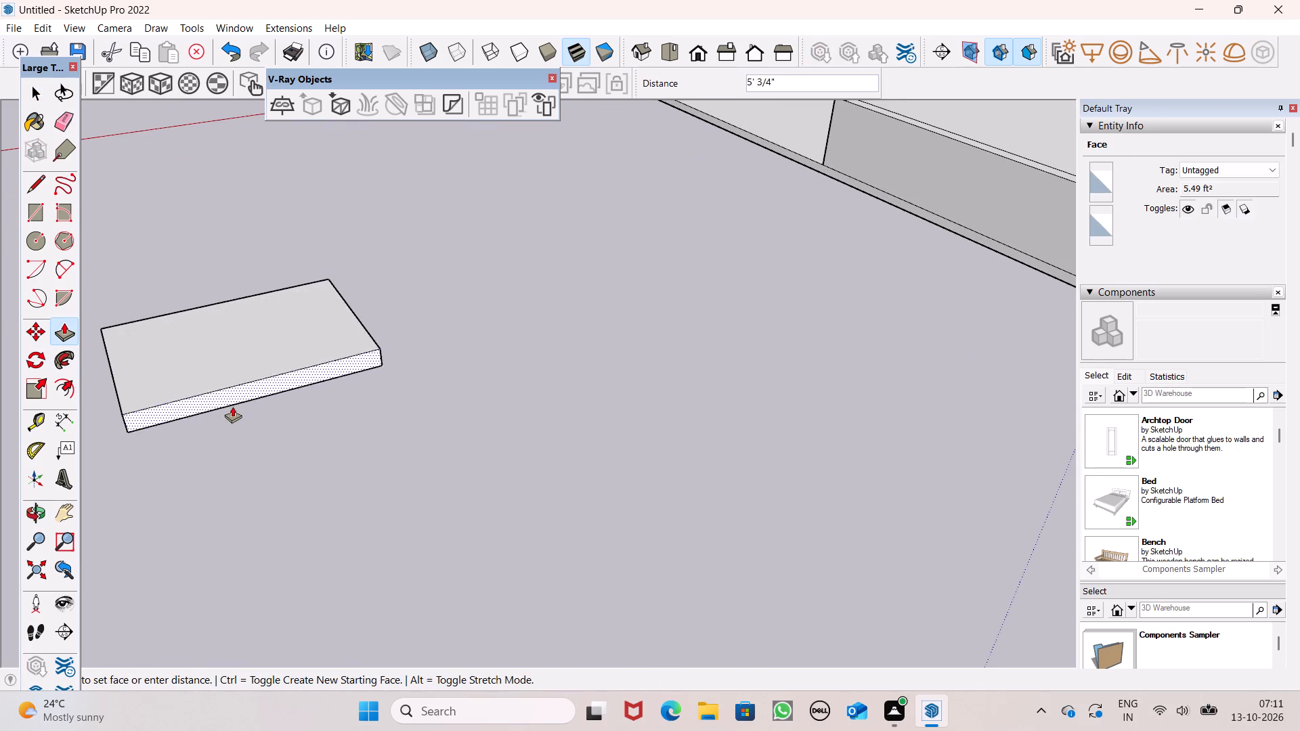
pyautogui.moveTo(232, 406); pyautogui.dragTo(234, 418)
pyautogui.scroll(-4, 311, 350)
pyautogui.moveTo(328, 412); pyautogui.dragTo(833, 416, button='middle')
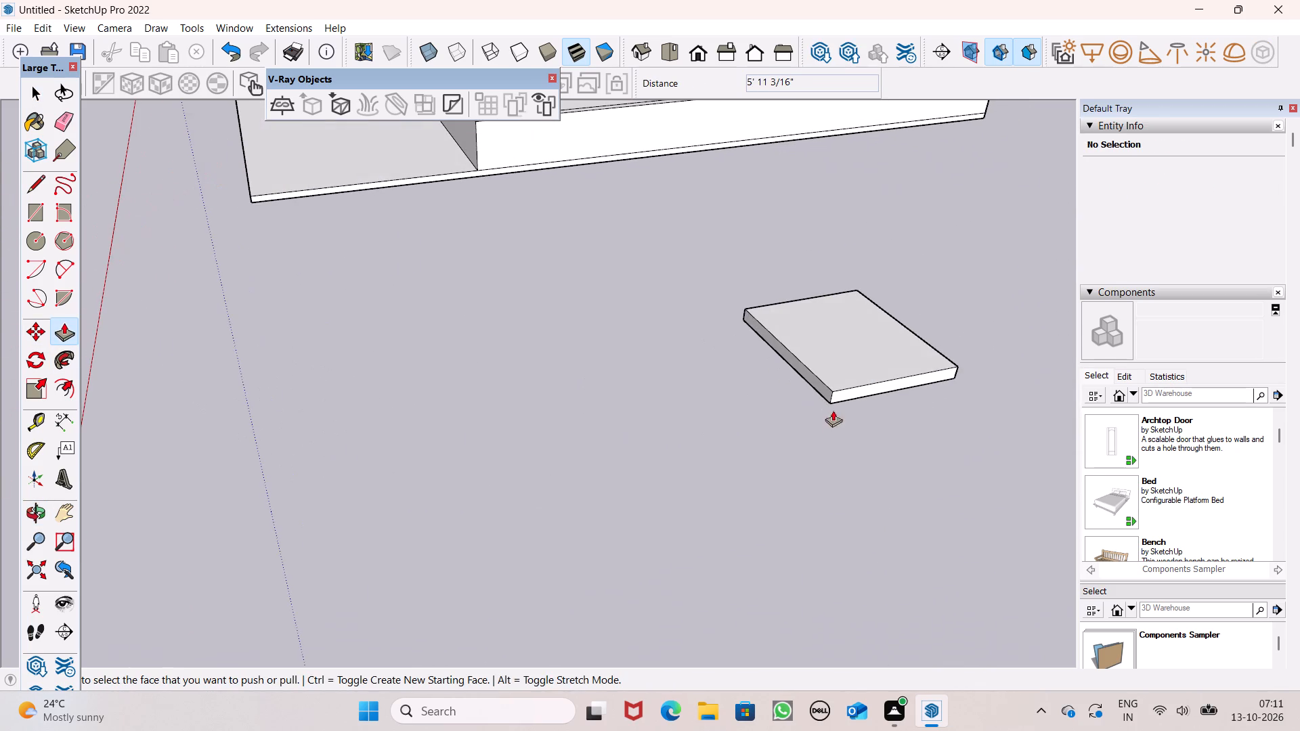
pyautogui.scroll(-3, 735, 395)
pyautogui.moveTo(793, 490); pyautogui.dragTo(850, 495, button='middle')
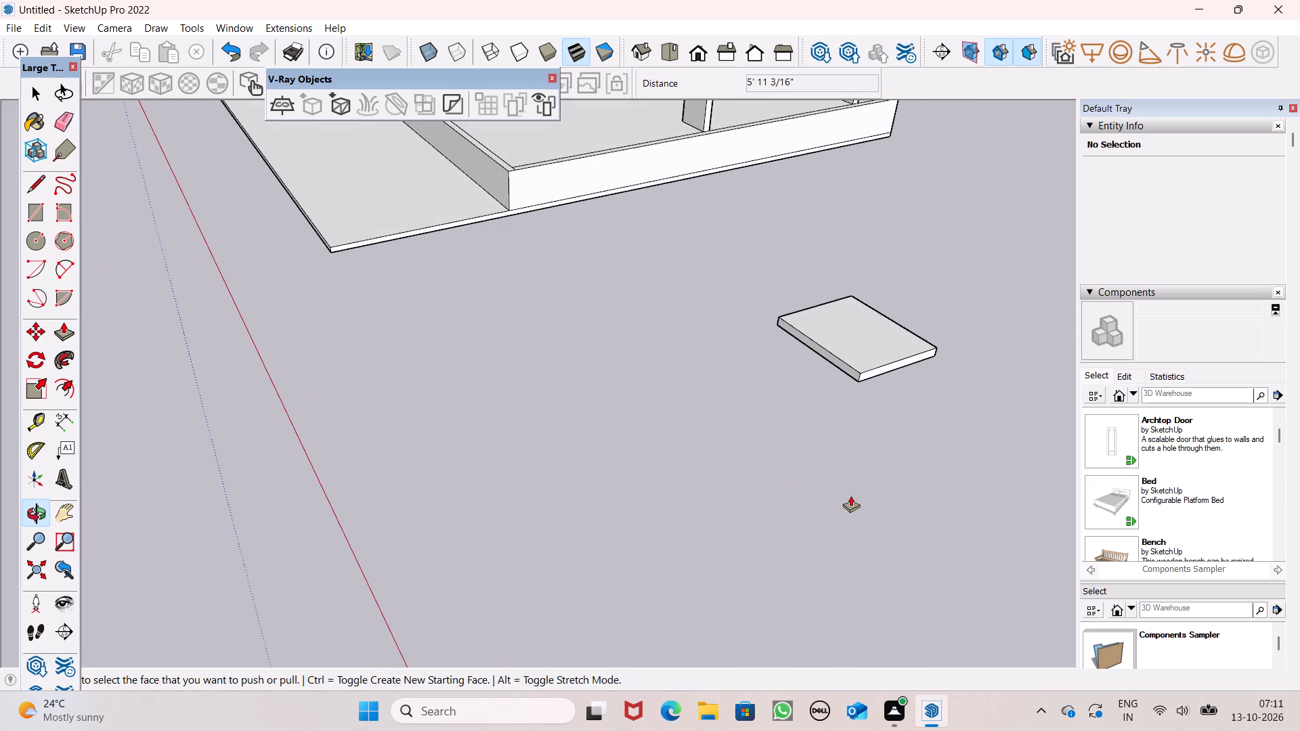
# Raise the top face of the slab beside the house by about 2' 3 9/16" with Push/Pull.
pyautogui.scroll(4, 979, 324)
pyautogui.moveTo(806, 362); pyautogui.dragTo(806, 355)
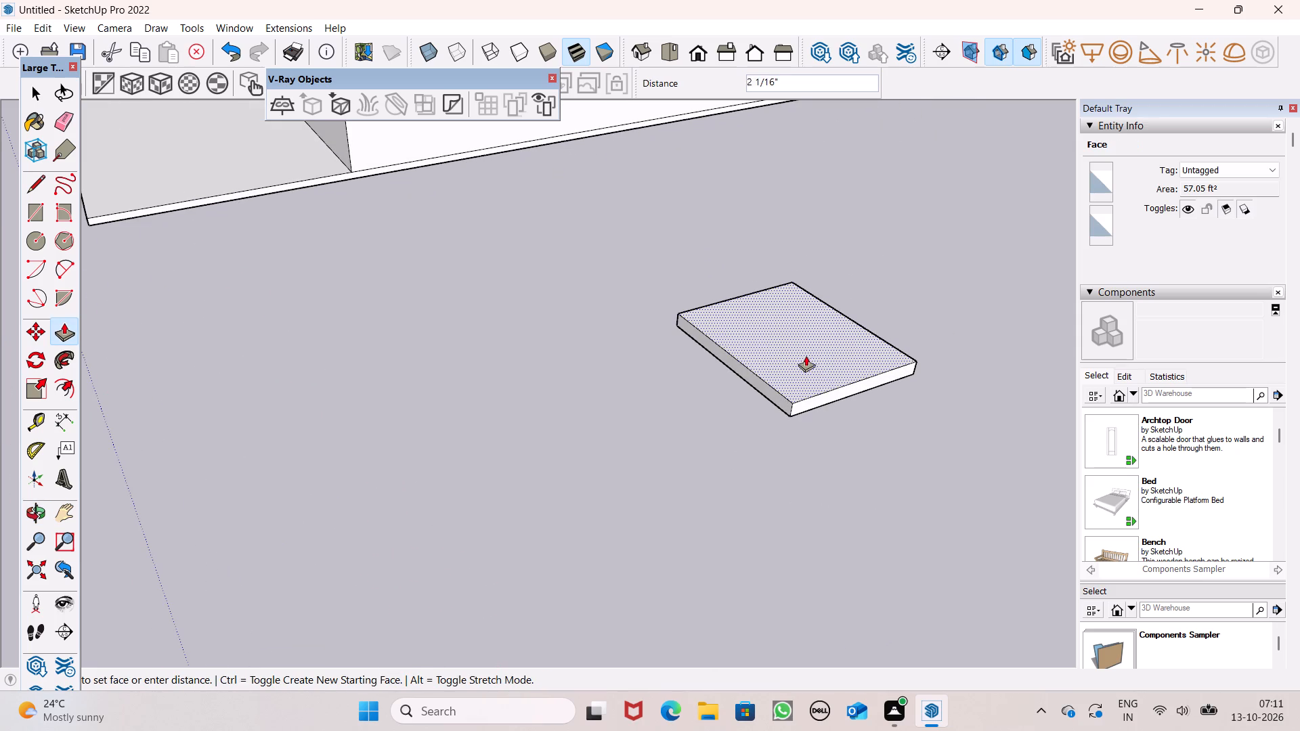
pyautogui.moveTo(806, 355); pyautogui.dragTo(798, 317)
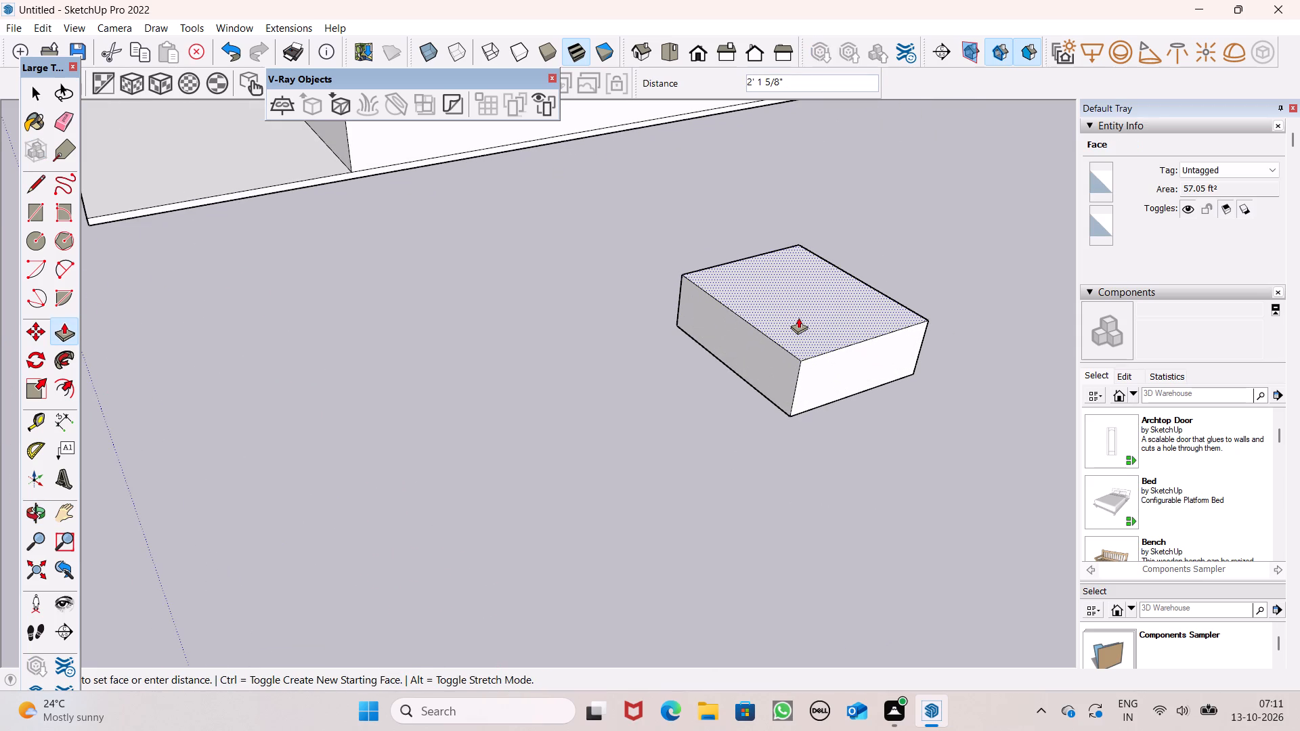
pyautogui.moveTo(798, 317); pyautogui.dragTo(798, 314)
pyautogui.scroll(-5, 790, 354)
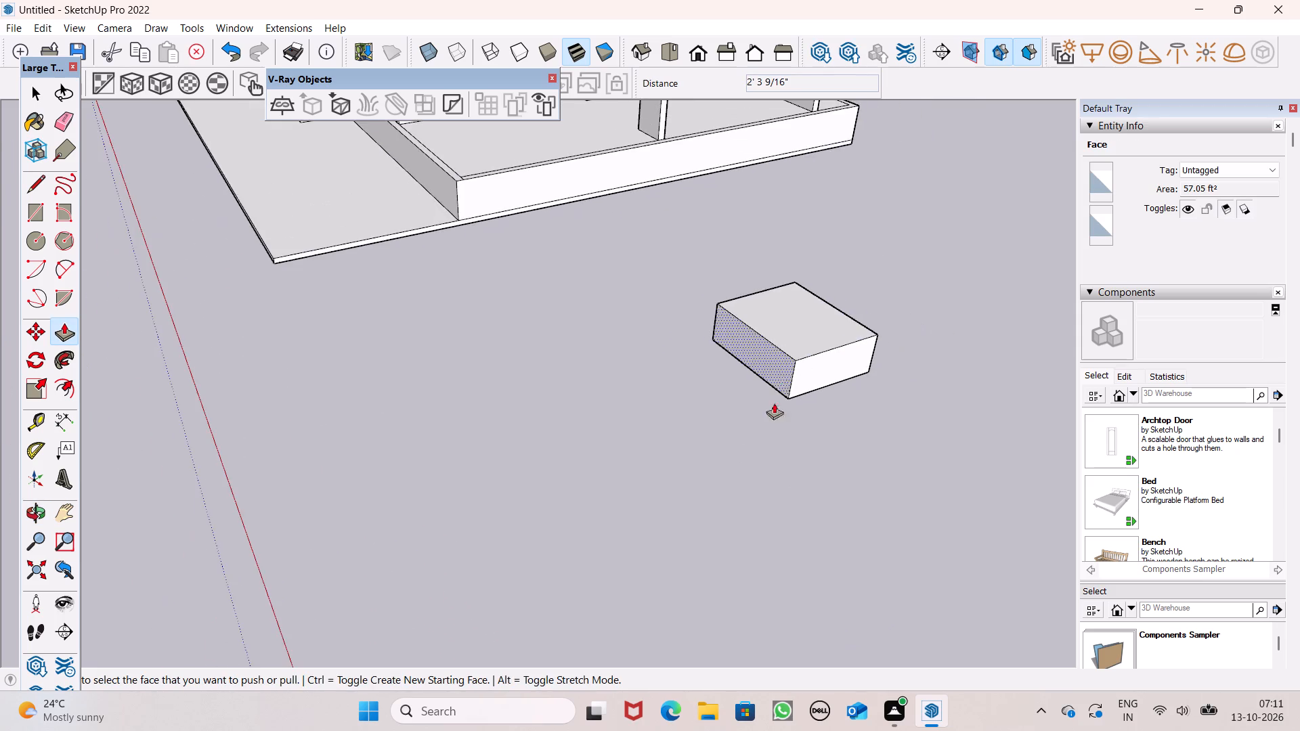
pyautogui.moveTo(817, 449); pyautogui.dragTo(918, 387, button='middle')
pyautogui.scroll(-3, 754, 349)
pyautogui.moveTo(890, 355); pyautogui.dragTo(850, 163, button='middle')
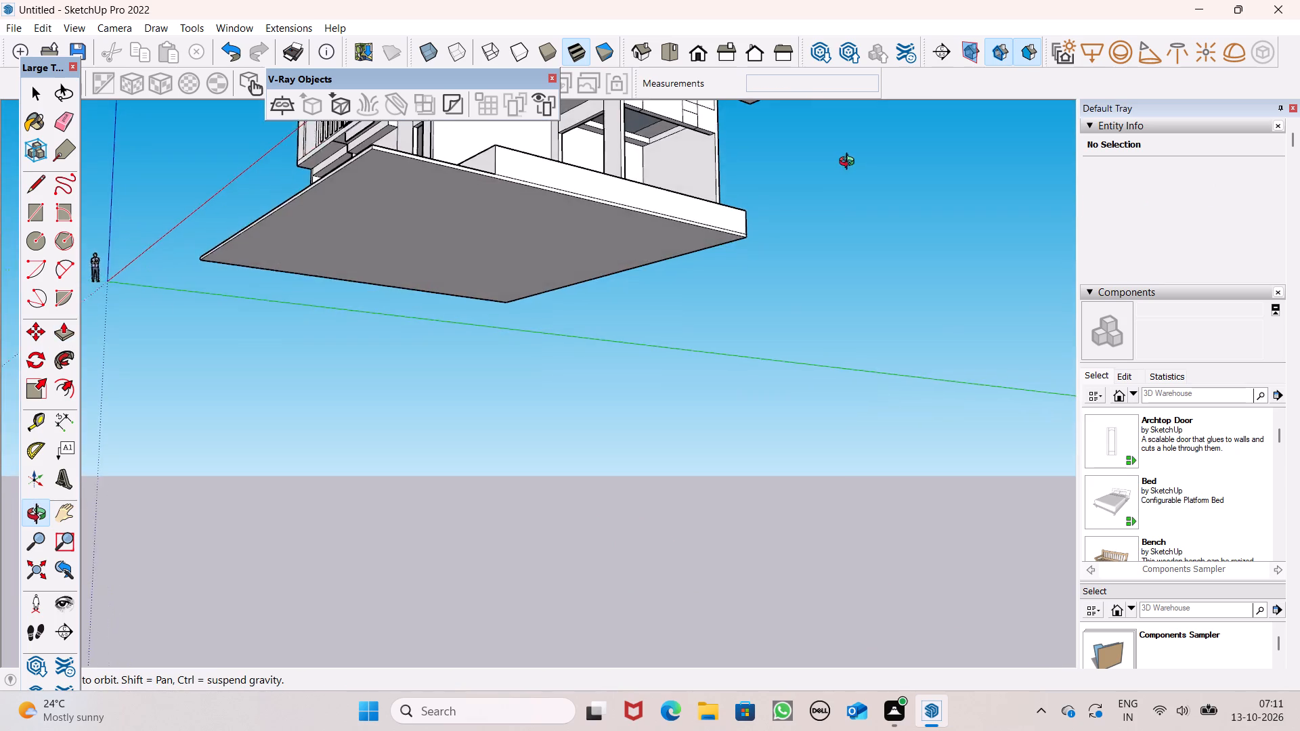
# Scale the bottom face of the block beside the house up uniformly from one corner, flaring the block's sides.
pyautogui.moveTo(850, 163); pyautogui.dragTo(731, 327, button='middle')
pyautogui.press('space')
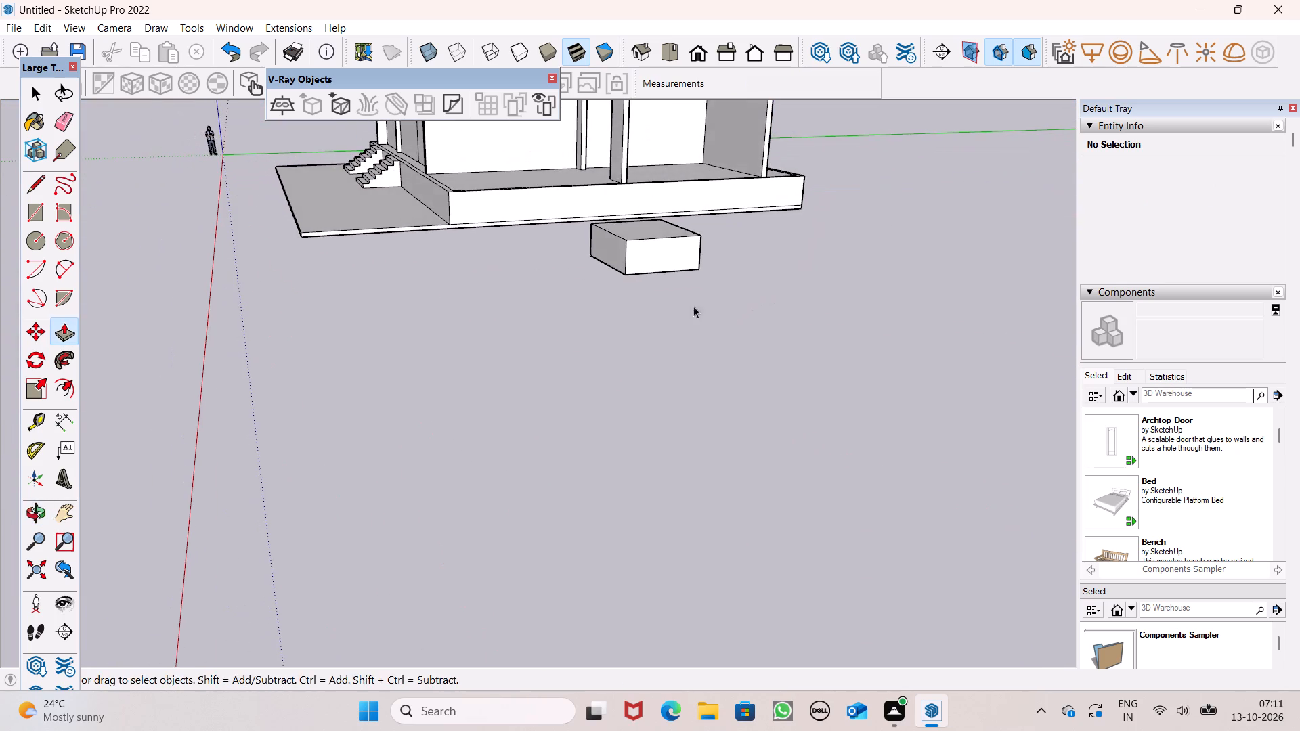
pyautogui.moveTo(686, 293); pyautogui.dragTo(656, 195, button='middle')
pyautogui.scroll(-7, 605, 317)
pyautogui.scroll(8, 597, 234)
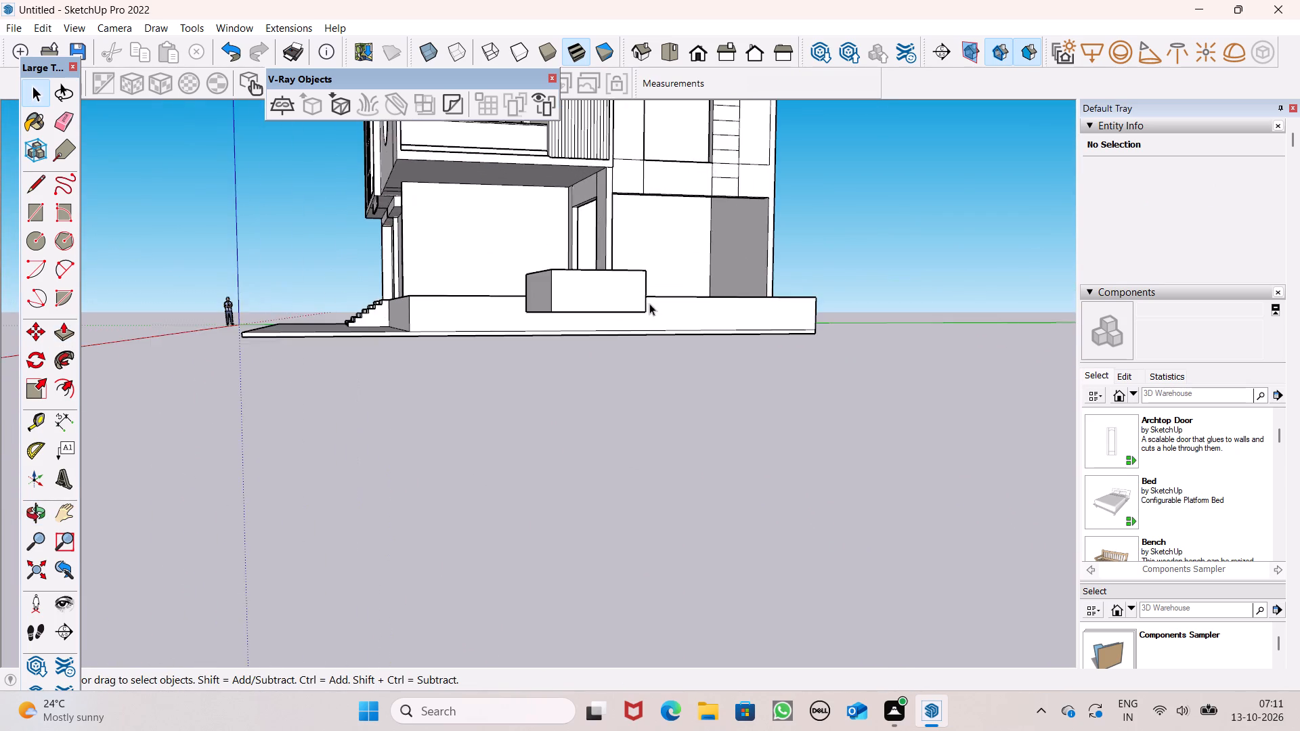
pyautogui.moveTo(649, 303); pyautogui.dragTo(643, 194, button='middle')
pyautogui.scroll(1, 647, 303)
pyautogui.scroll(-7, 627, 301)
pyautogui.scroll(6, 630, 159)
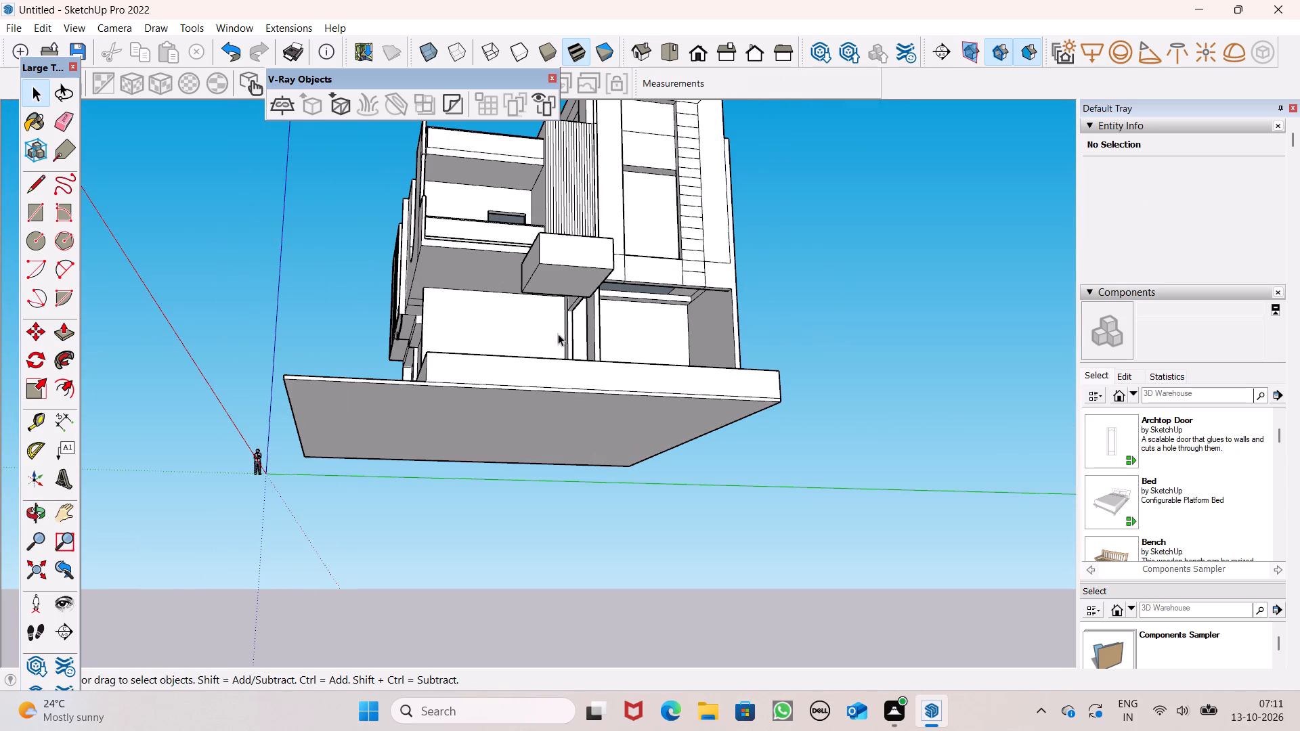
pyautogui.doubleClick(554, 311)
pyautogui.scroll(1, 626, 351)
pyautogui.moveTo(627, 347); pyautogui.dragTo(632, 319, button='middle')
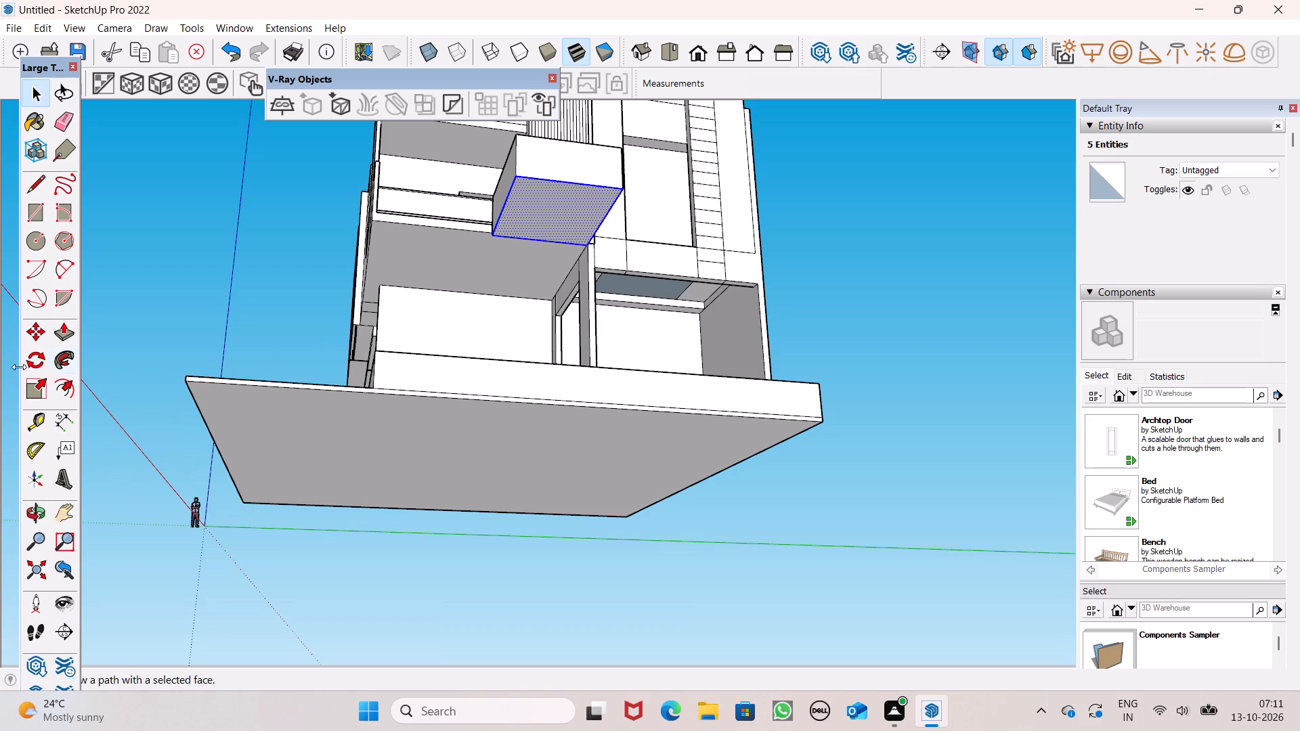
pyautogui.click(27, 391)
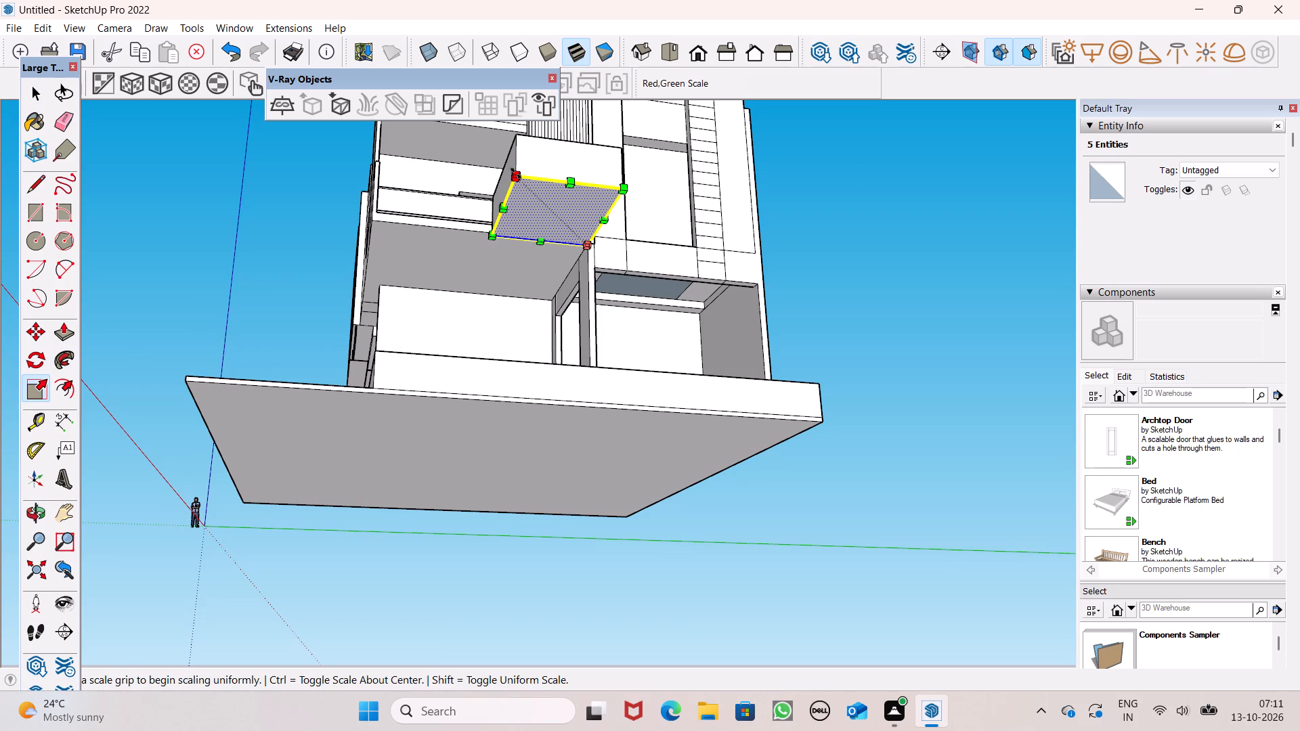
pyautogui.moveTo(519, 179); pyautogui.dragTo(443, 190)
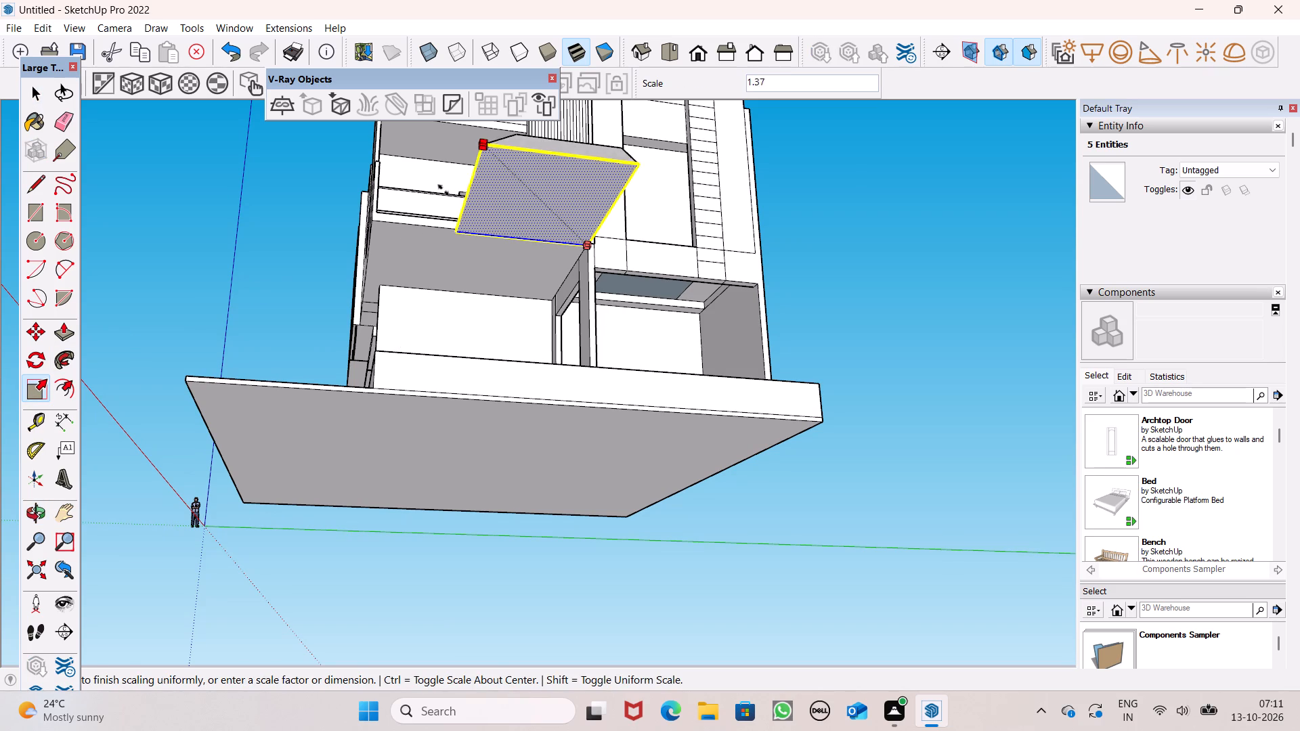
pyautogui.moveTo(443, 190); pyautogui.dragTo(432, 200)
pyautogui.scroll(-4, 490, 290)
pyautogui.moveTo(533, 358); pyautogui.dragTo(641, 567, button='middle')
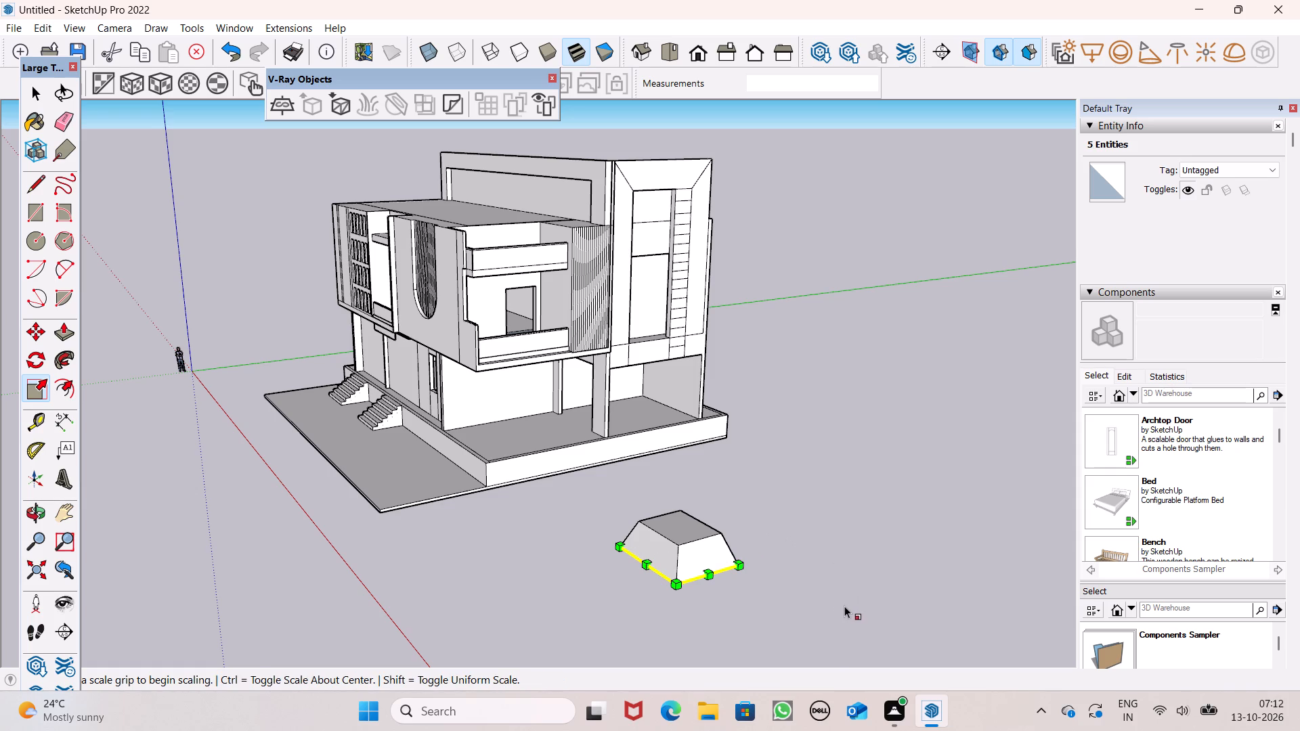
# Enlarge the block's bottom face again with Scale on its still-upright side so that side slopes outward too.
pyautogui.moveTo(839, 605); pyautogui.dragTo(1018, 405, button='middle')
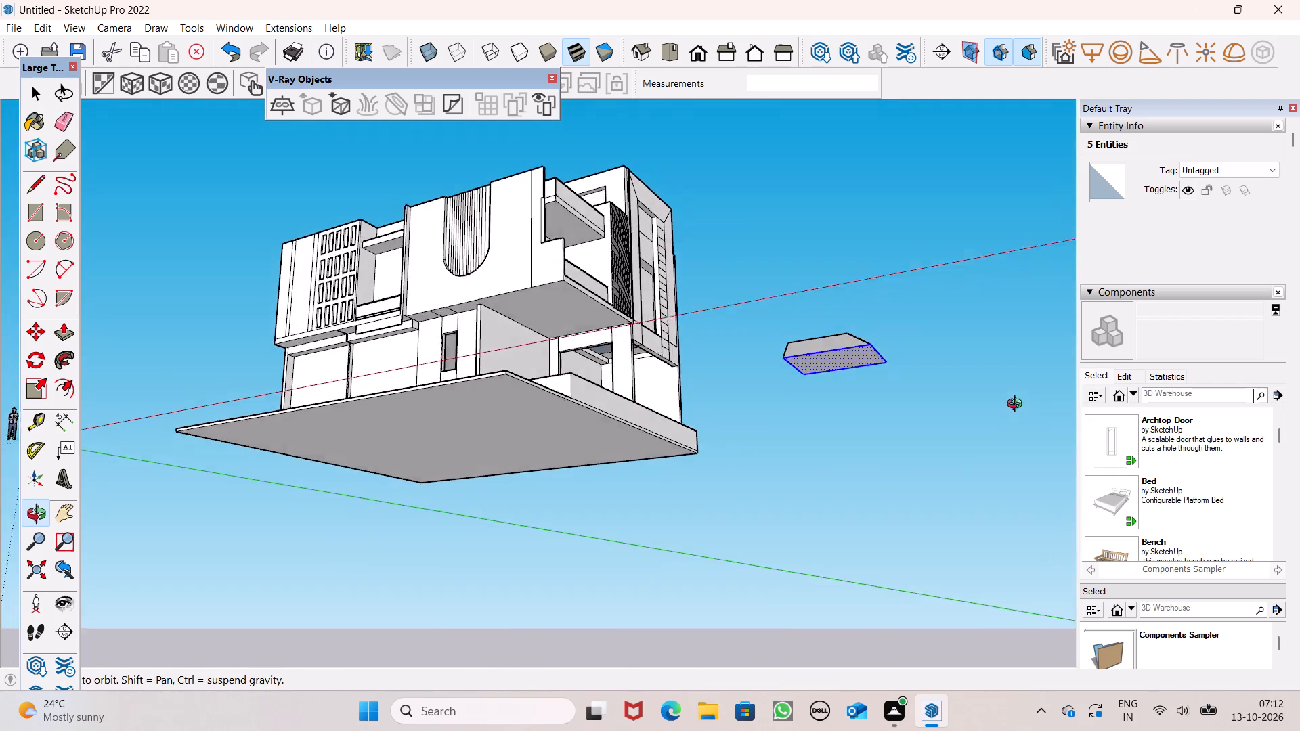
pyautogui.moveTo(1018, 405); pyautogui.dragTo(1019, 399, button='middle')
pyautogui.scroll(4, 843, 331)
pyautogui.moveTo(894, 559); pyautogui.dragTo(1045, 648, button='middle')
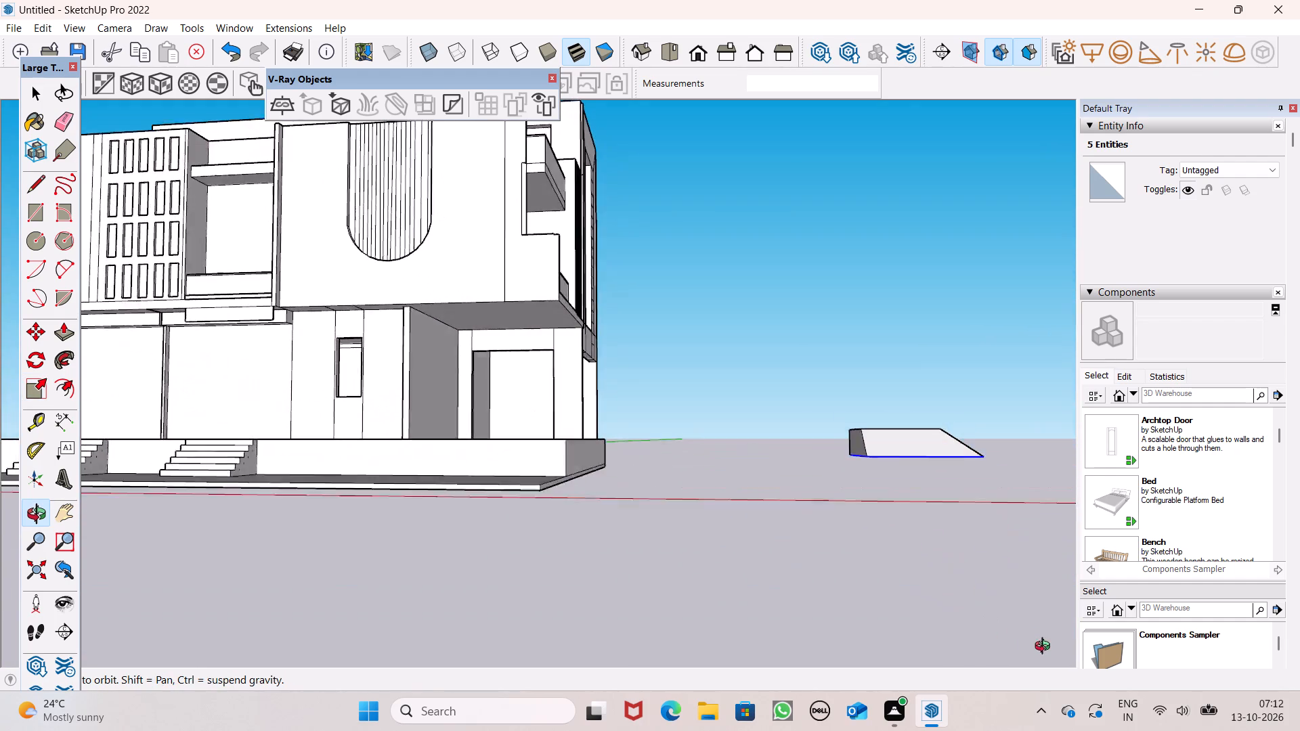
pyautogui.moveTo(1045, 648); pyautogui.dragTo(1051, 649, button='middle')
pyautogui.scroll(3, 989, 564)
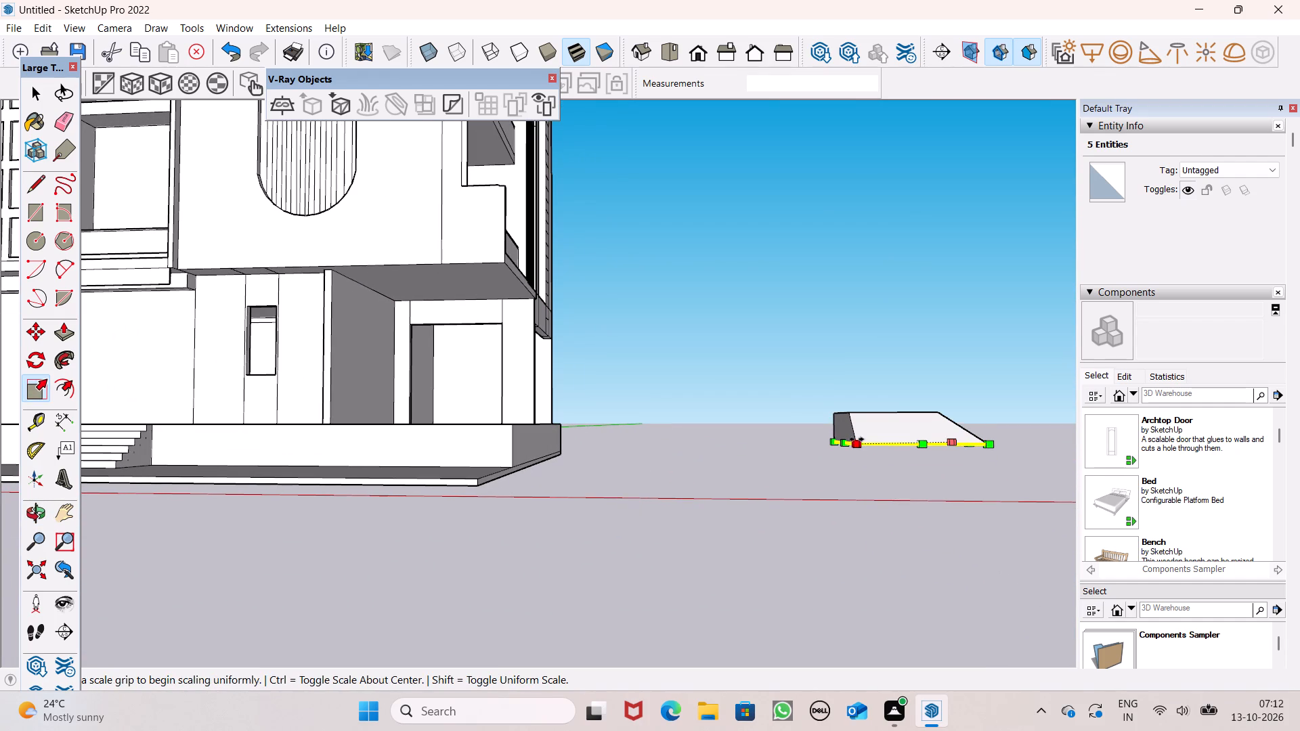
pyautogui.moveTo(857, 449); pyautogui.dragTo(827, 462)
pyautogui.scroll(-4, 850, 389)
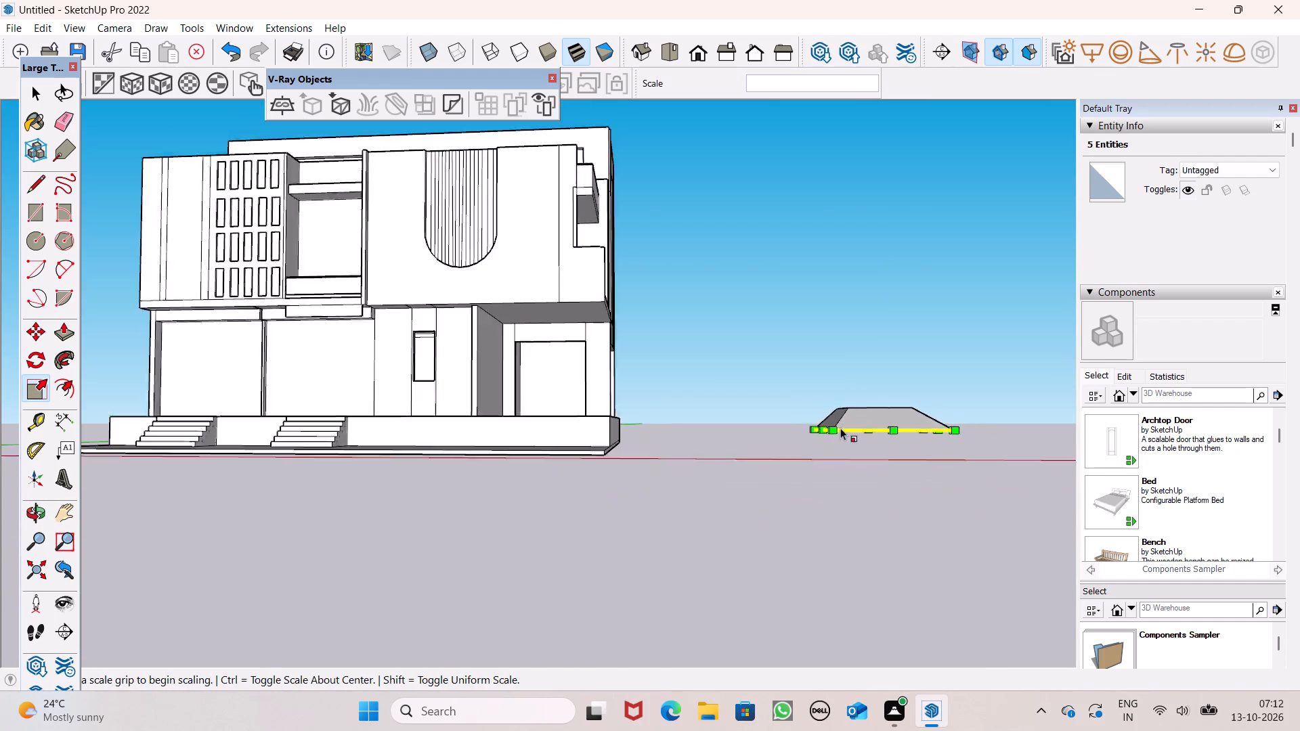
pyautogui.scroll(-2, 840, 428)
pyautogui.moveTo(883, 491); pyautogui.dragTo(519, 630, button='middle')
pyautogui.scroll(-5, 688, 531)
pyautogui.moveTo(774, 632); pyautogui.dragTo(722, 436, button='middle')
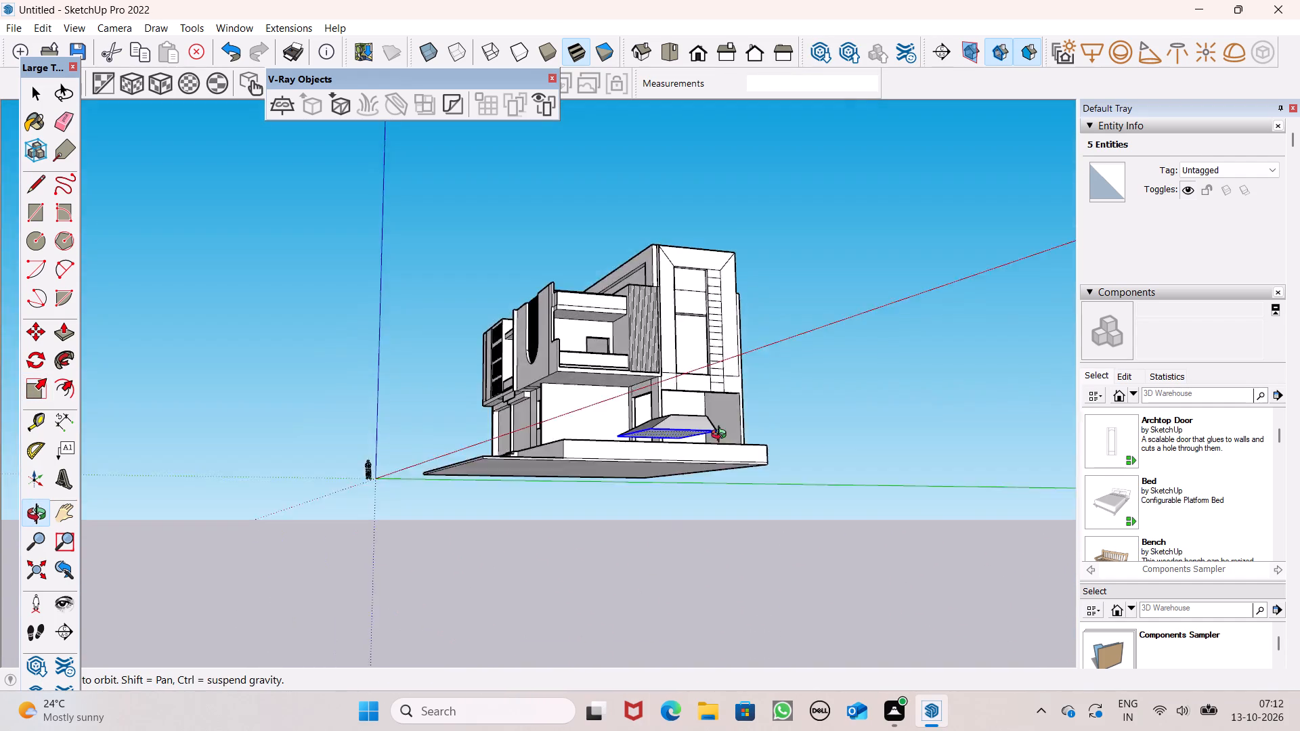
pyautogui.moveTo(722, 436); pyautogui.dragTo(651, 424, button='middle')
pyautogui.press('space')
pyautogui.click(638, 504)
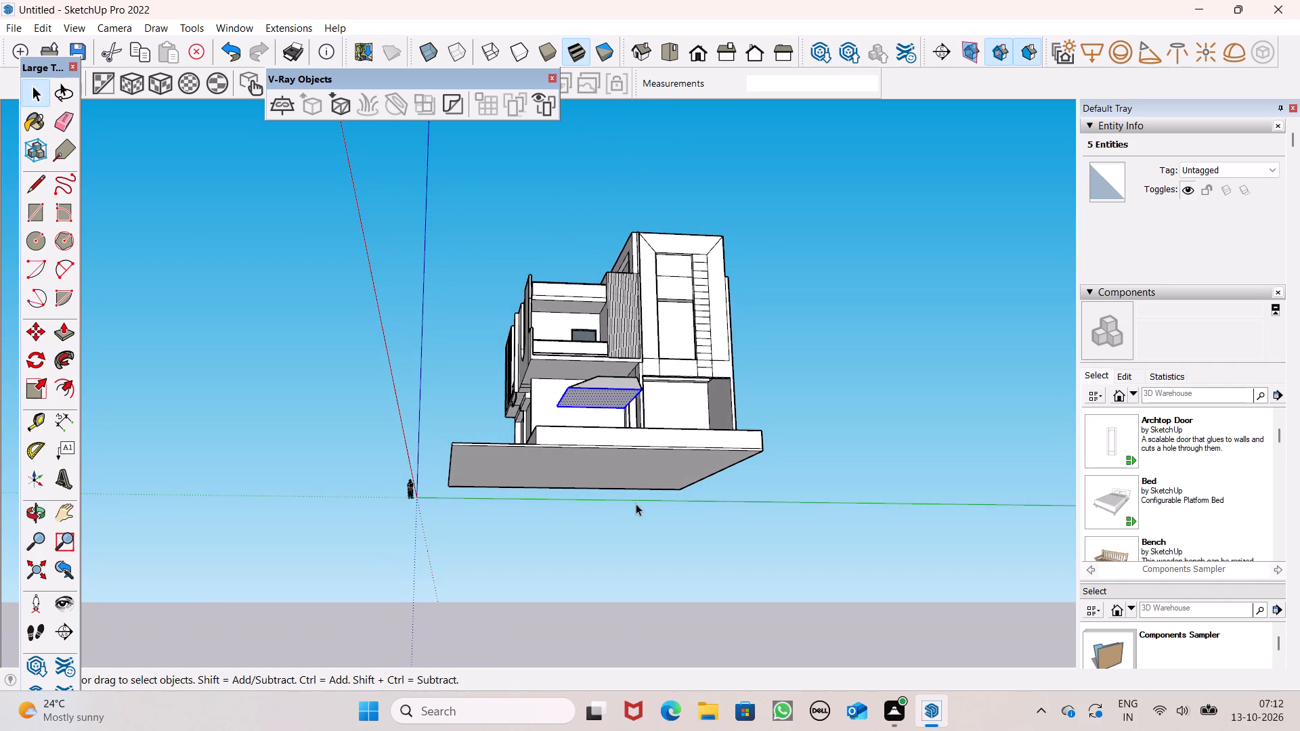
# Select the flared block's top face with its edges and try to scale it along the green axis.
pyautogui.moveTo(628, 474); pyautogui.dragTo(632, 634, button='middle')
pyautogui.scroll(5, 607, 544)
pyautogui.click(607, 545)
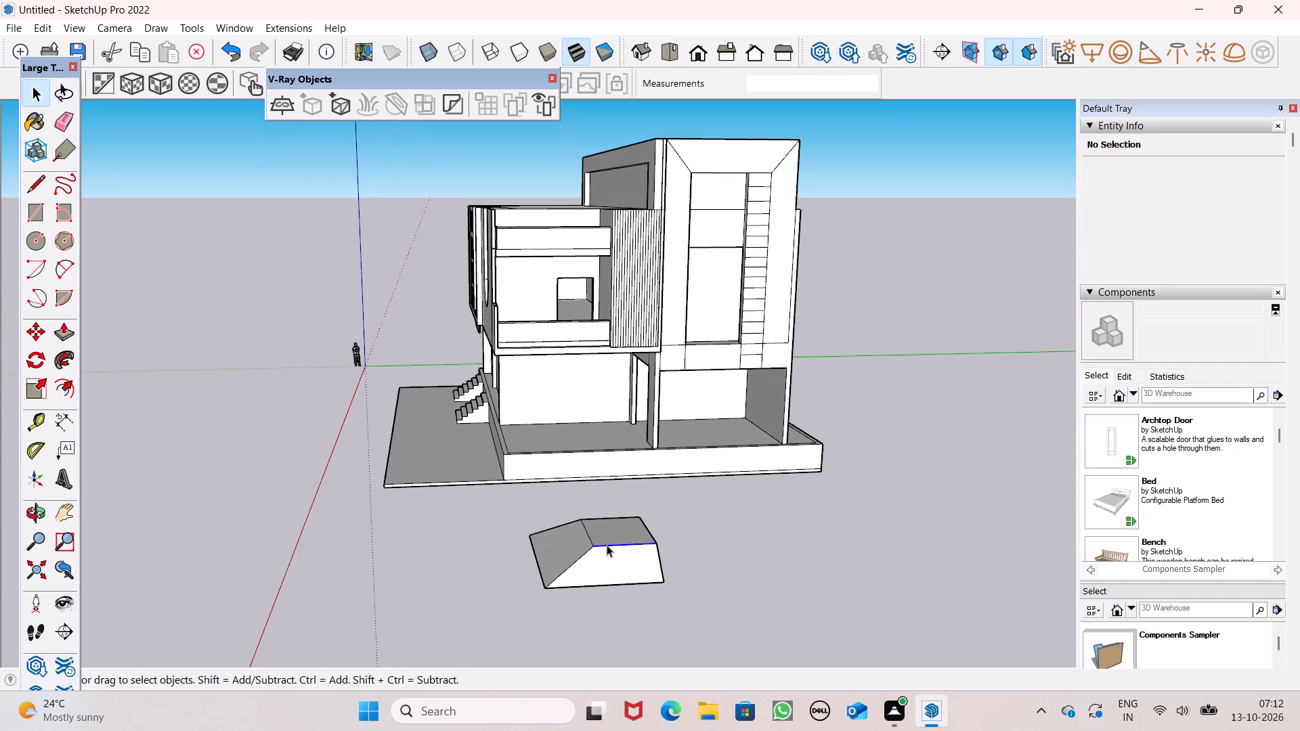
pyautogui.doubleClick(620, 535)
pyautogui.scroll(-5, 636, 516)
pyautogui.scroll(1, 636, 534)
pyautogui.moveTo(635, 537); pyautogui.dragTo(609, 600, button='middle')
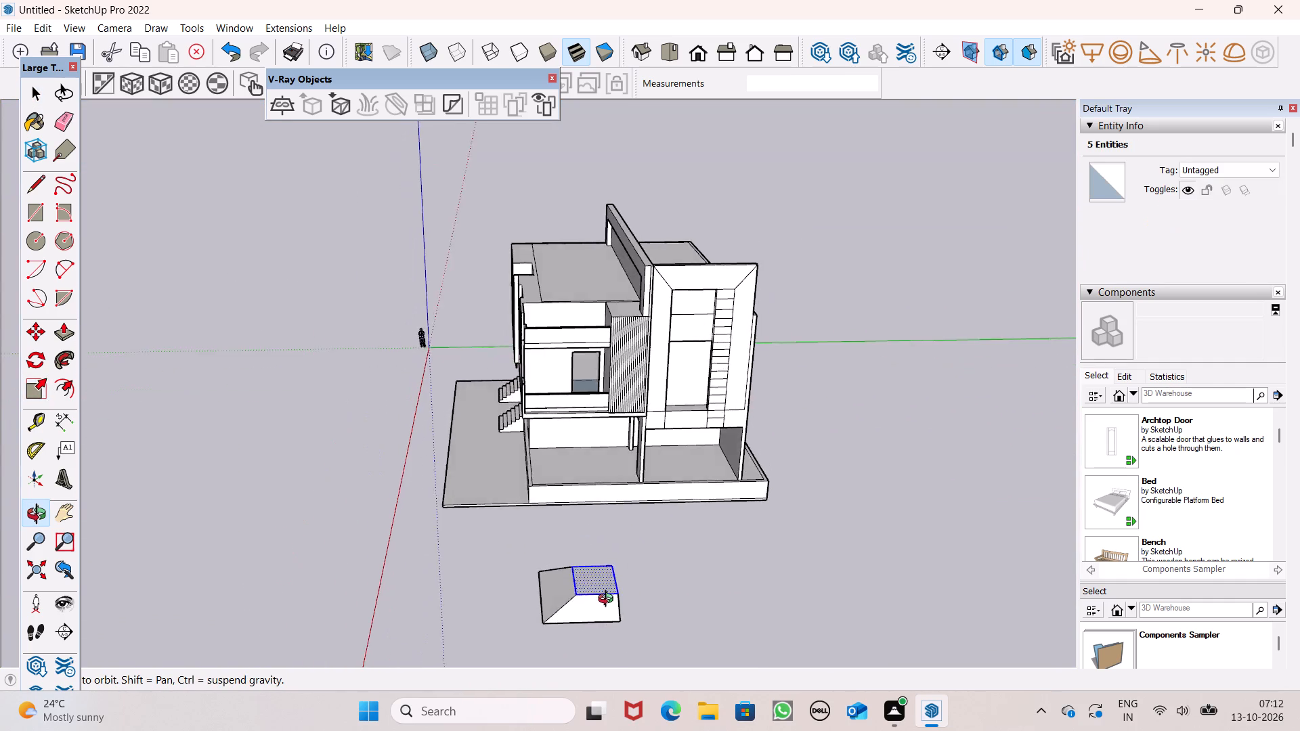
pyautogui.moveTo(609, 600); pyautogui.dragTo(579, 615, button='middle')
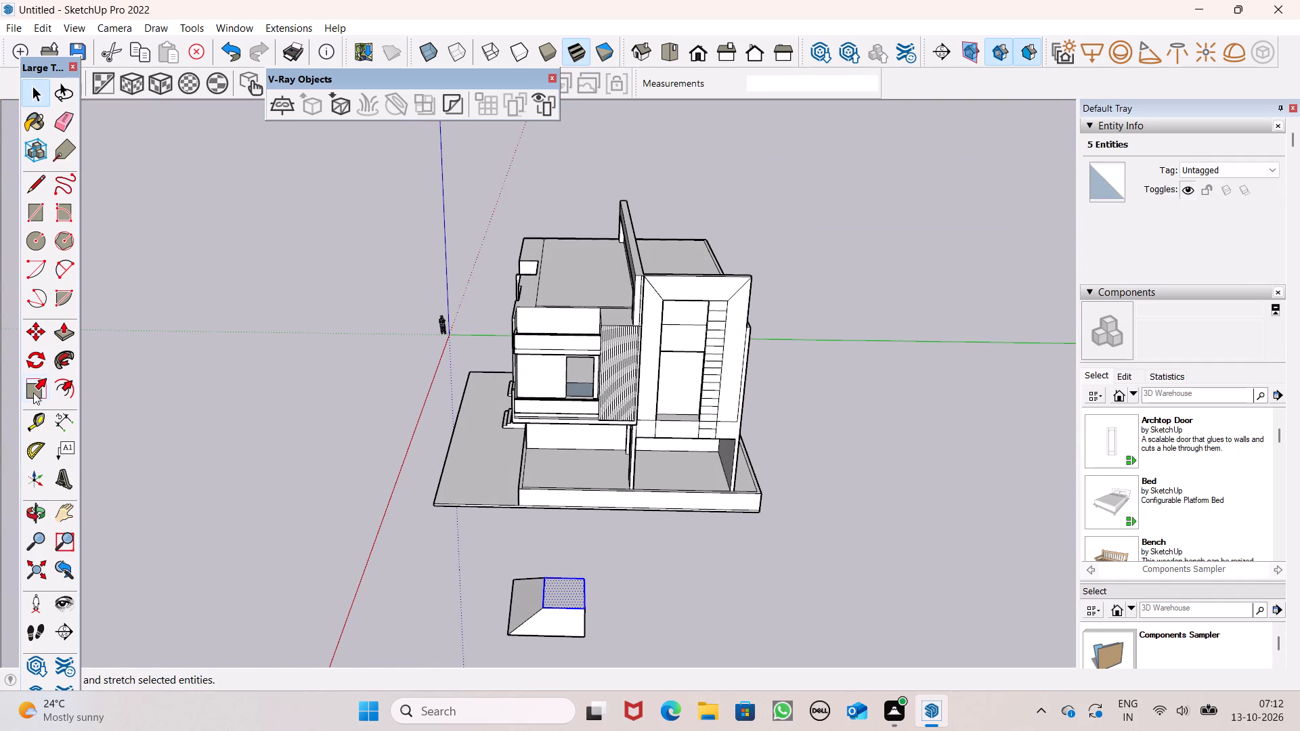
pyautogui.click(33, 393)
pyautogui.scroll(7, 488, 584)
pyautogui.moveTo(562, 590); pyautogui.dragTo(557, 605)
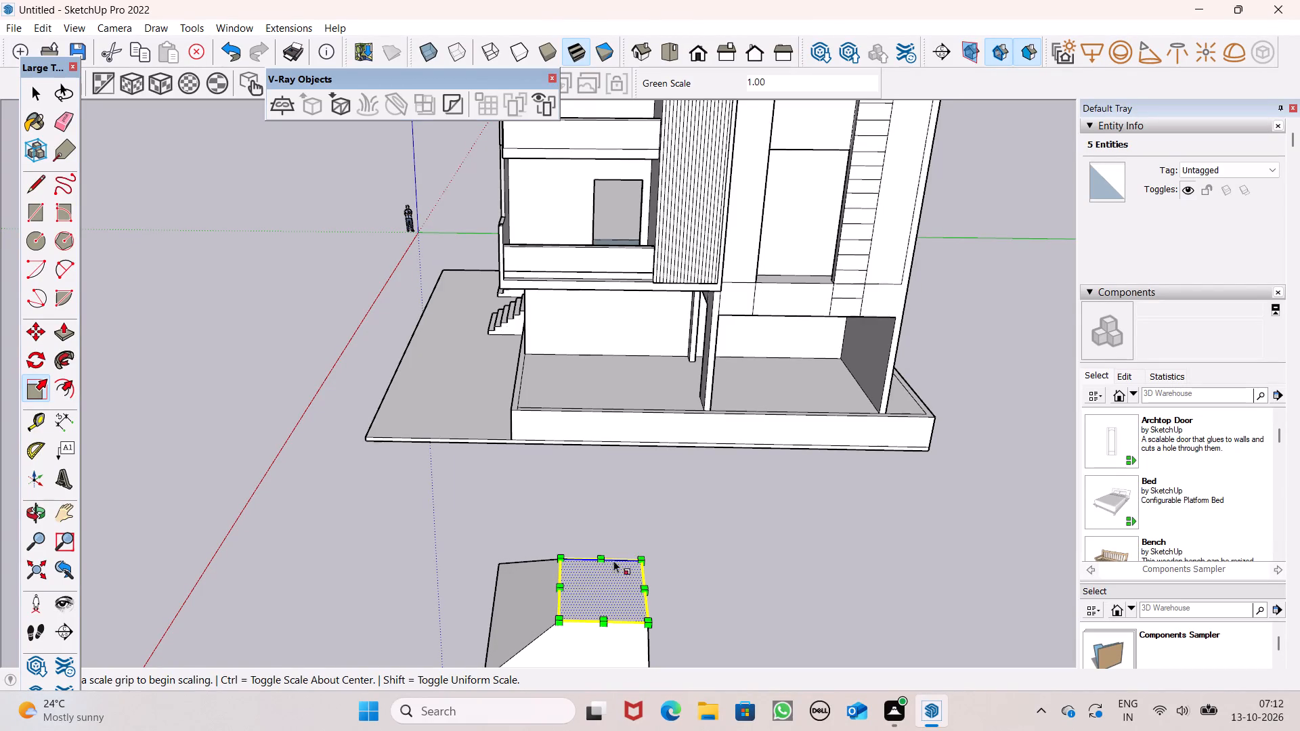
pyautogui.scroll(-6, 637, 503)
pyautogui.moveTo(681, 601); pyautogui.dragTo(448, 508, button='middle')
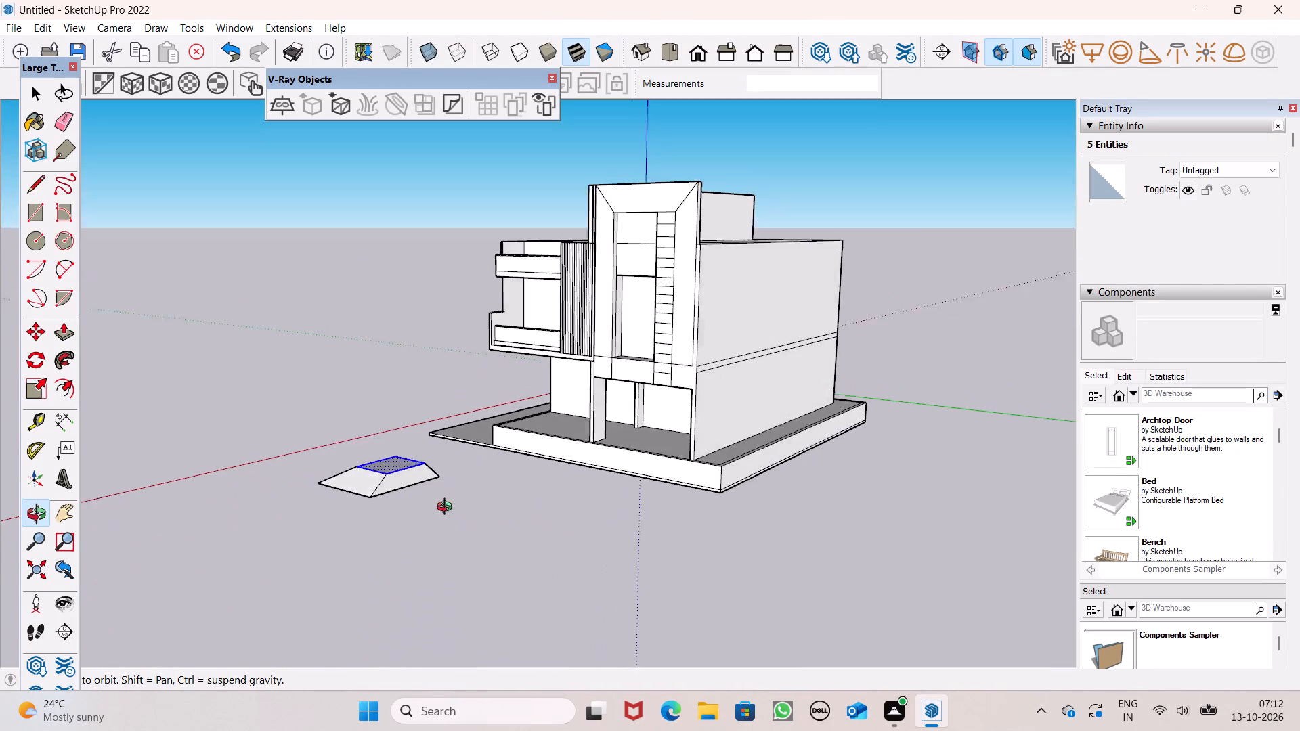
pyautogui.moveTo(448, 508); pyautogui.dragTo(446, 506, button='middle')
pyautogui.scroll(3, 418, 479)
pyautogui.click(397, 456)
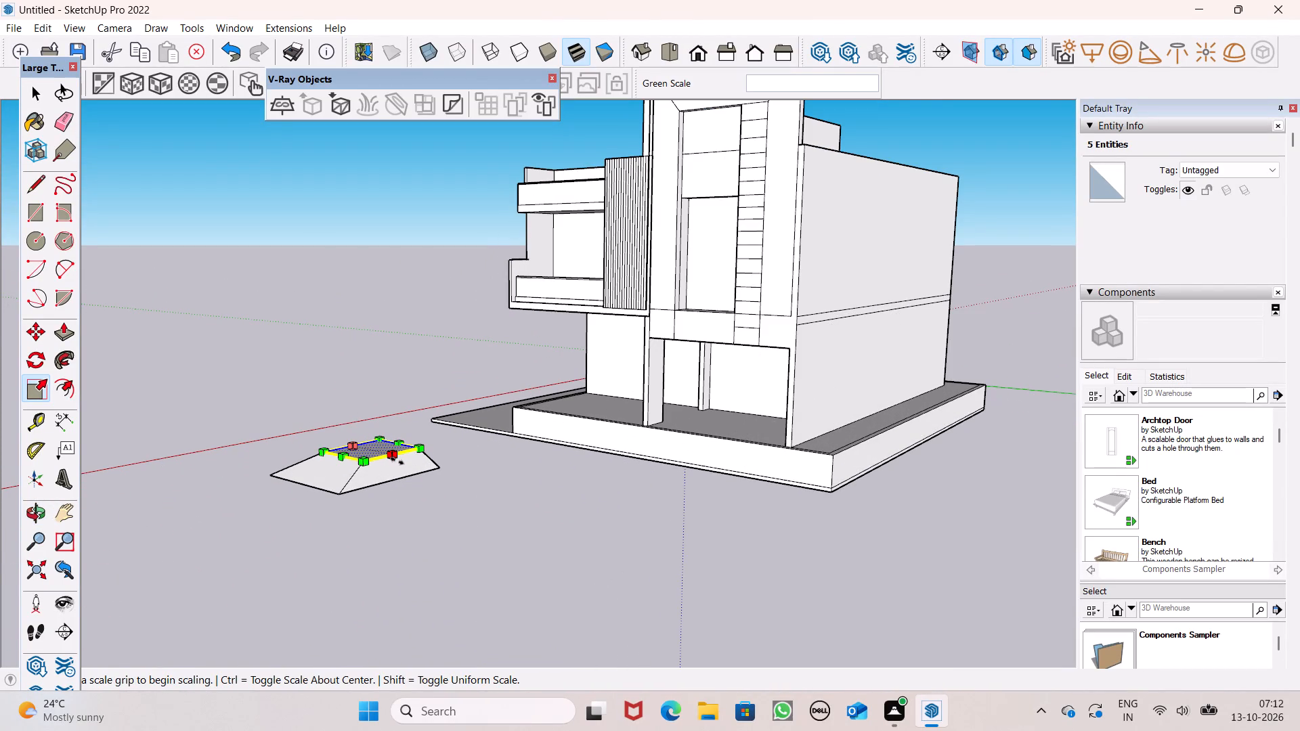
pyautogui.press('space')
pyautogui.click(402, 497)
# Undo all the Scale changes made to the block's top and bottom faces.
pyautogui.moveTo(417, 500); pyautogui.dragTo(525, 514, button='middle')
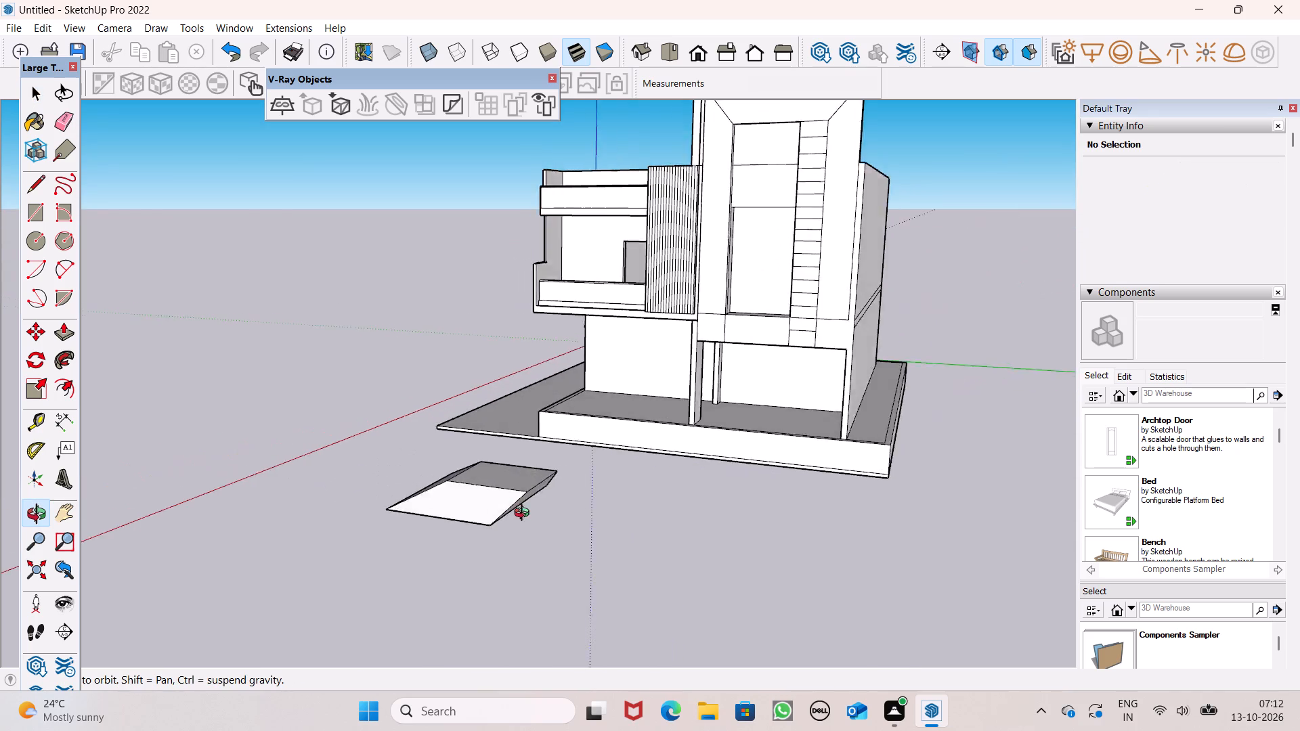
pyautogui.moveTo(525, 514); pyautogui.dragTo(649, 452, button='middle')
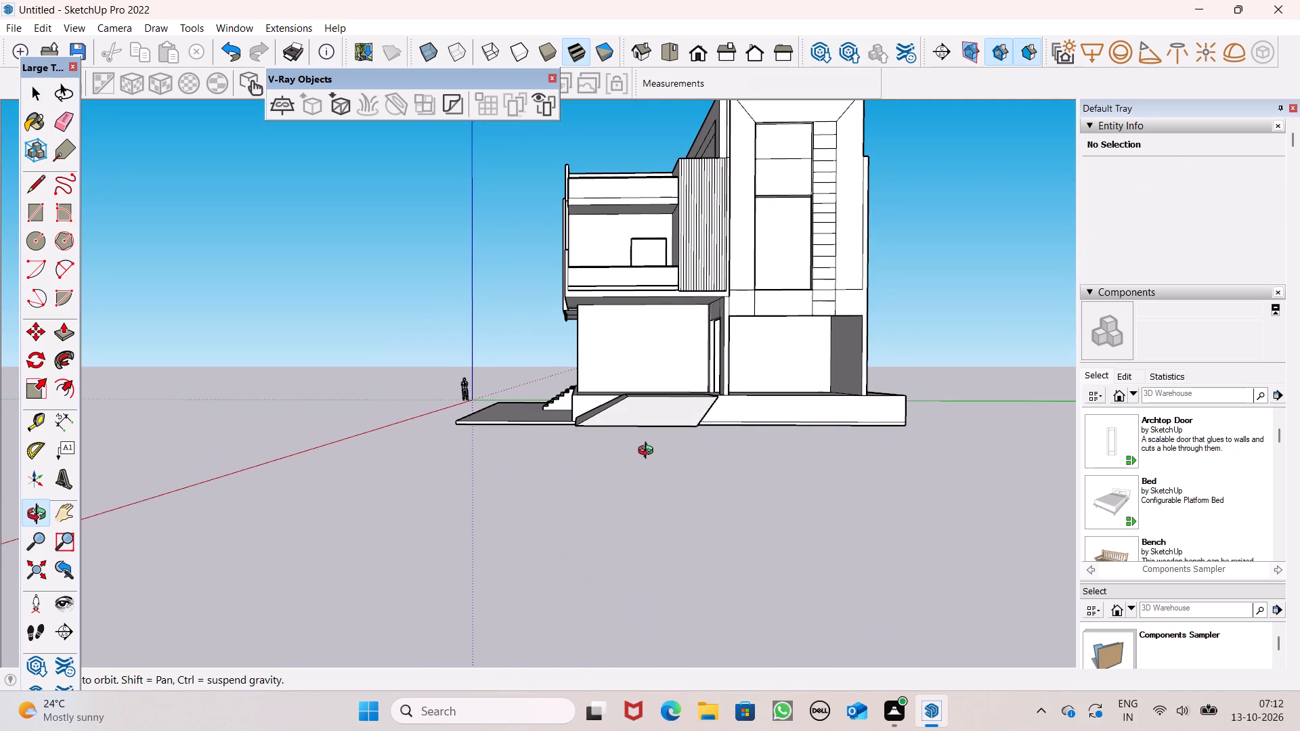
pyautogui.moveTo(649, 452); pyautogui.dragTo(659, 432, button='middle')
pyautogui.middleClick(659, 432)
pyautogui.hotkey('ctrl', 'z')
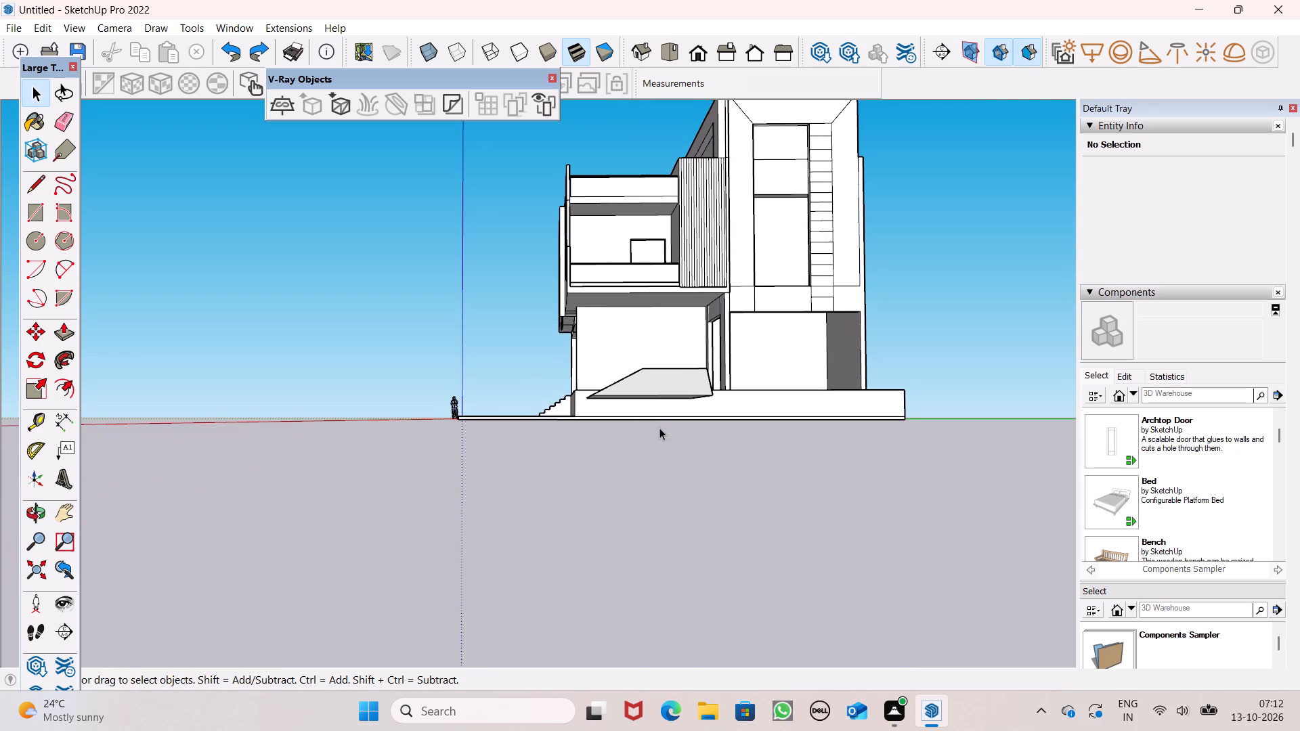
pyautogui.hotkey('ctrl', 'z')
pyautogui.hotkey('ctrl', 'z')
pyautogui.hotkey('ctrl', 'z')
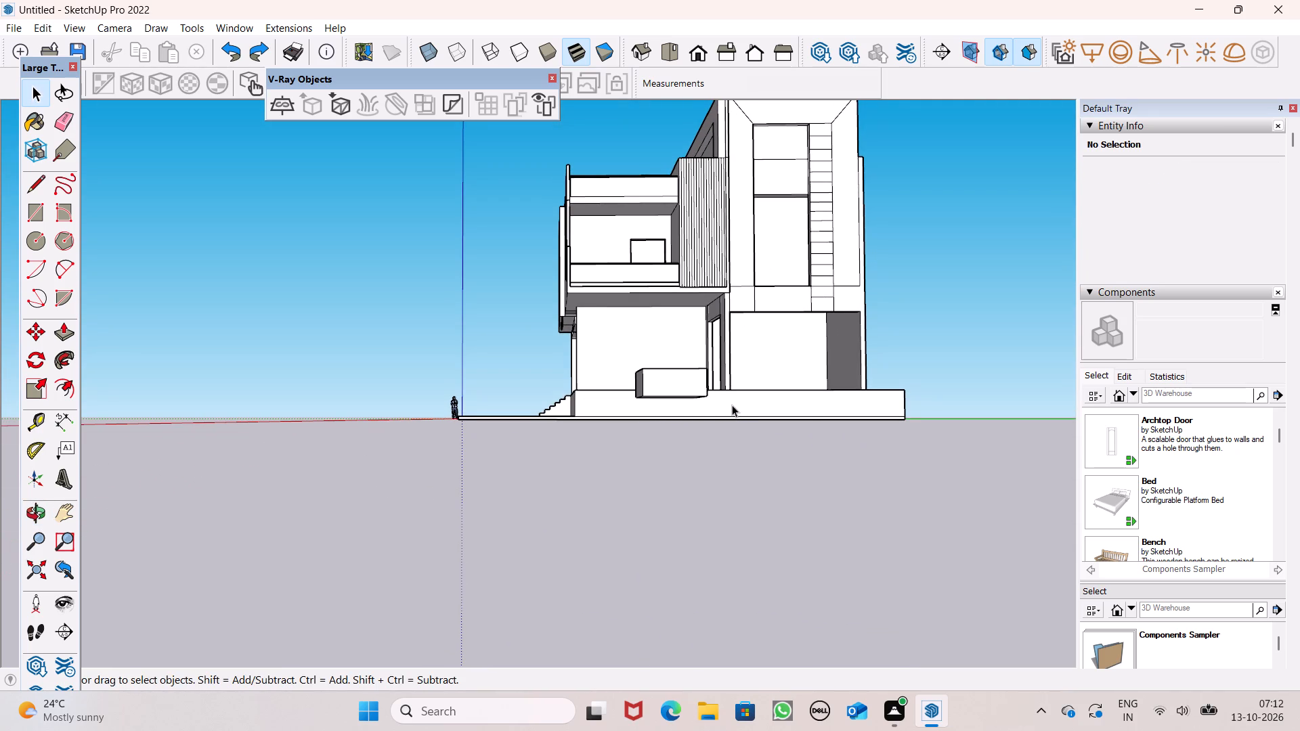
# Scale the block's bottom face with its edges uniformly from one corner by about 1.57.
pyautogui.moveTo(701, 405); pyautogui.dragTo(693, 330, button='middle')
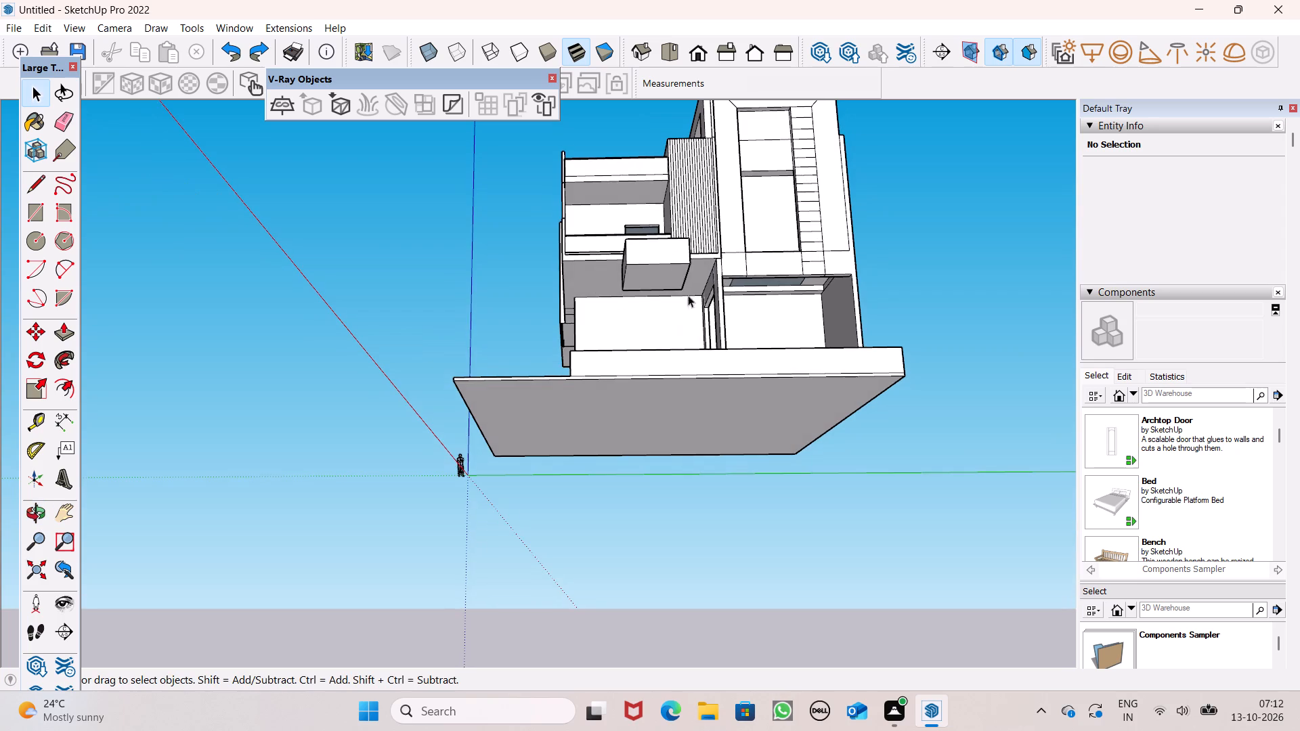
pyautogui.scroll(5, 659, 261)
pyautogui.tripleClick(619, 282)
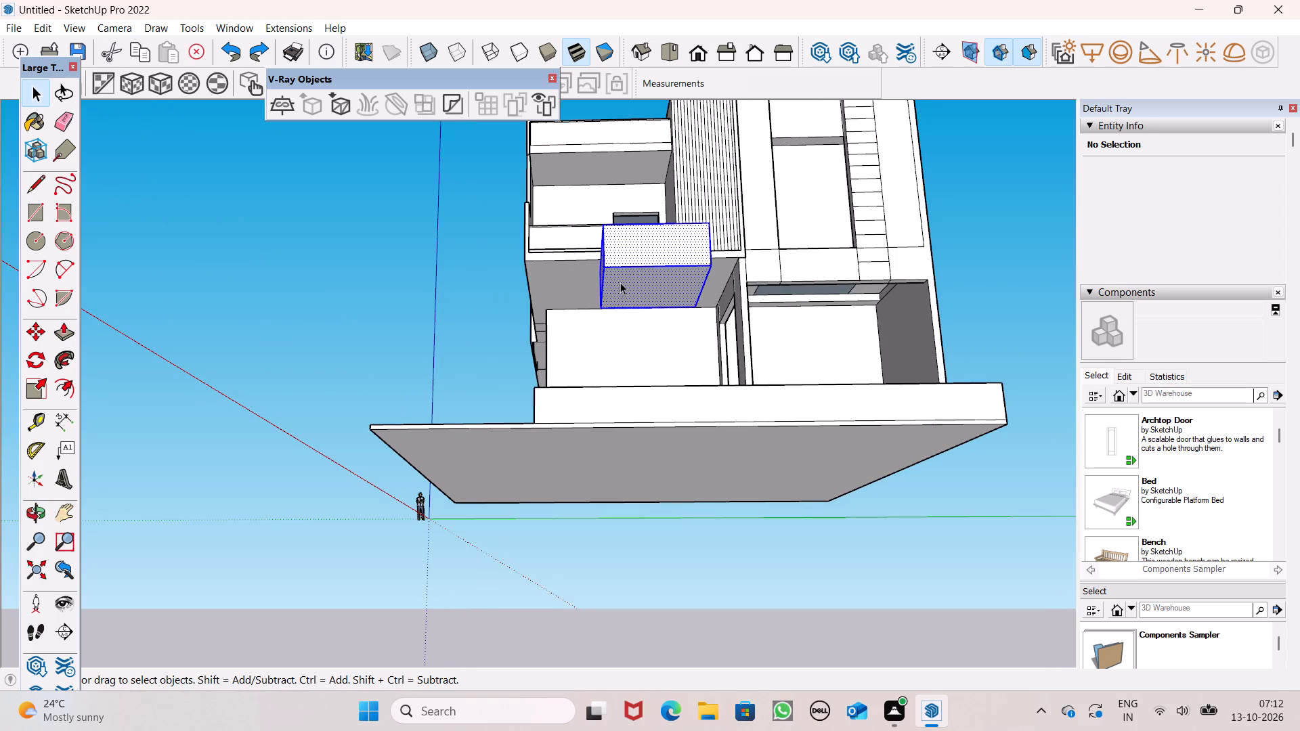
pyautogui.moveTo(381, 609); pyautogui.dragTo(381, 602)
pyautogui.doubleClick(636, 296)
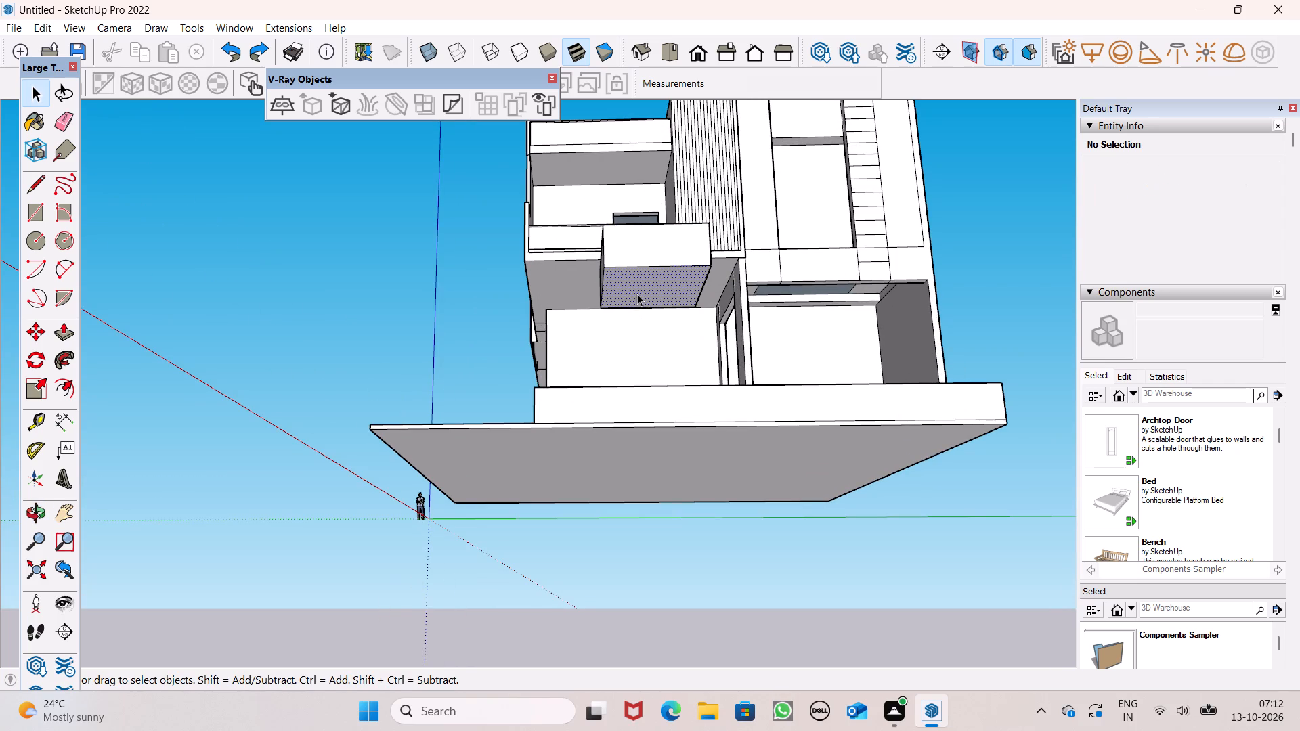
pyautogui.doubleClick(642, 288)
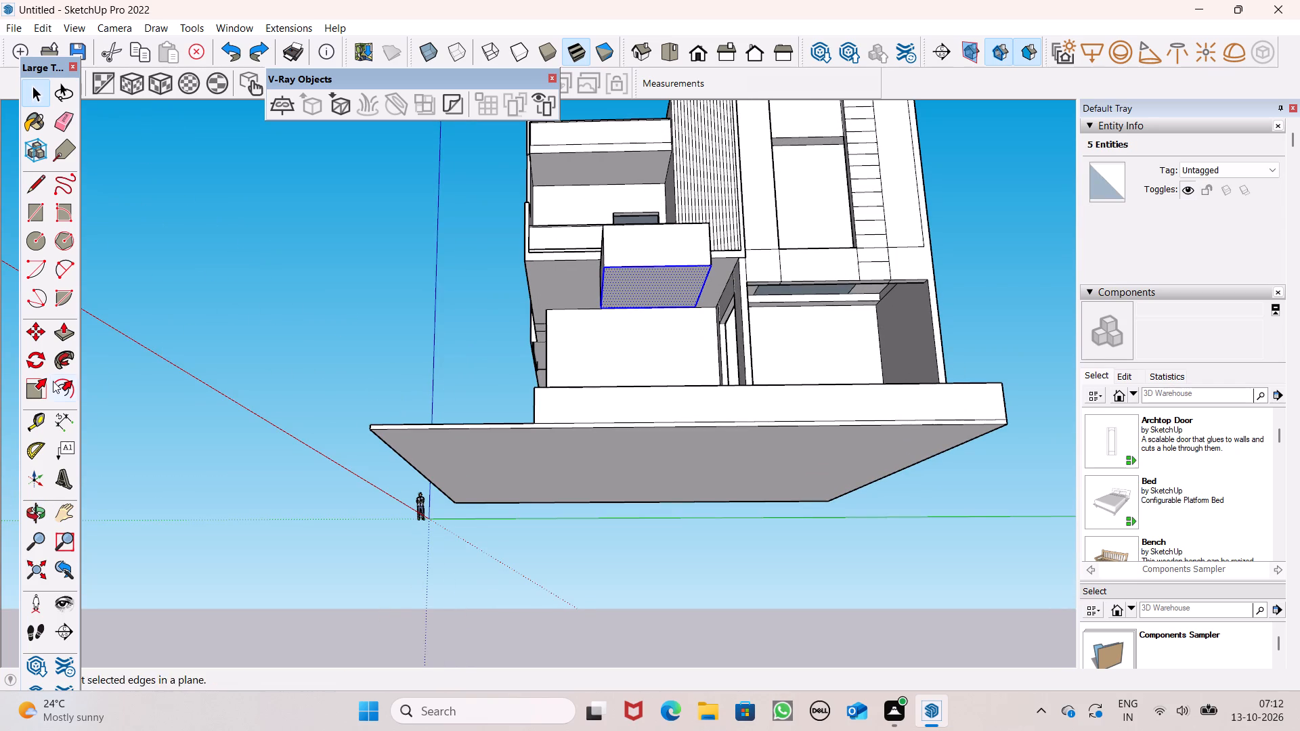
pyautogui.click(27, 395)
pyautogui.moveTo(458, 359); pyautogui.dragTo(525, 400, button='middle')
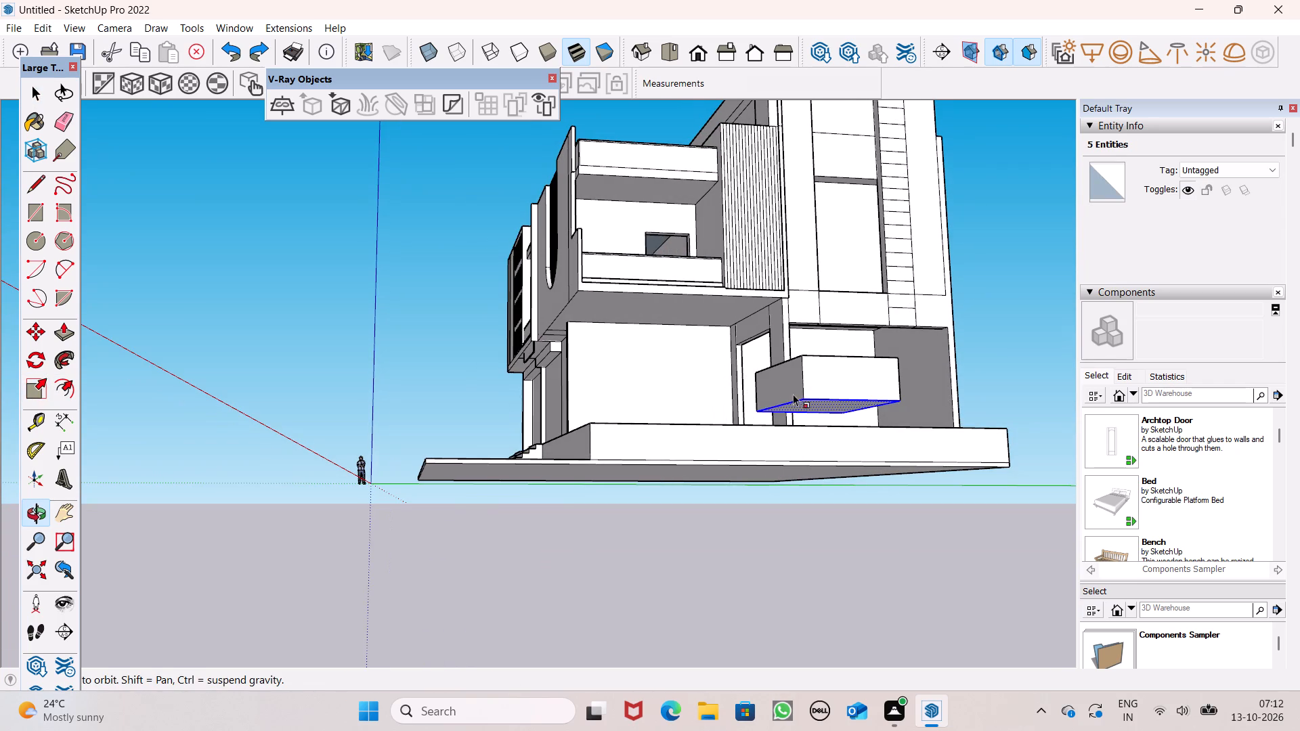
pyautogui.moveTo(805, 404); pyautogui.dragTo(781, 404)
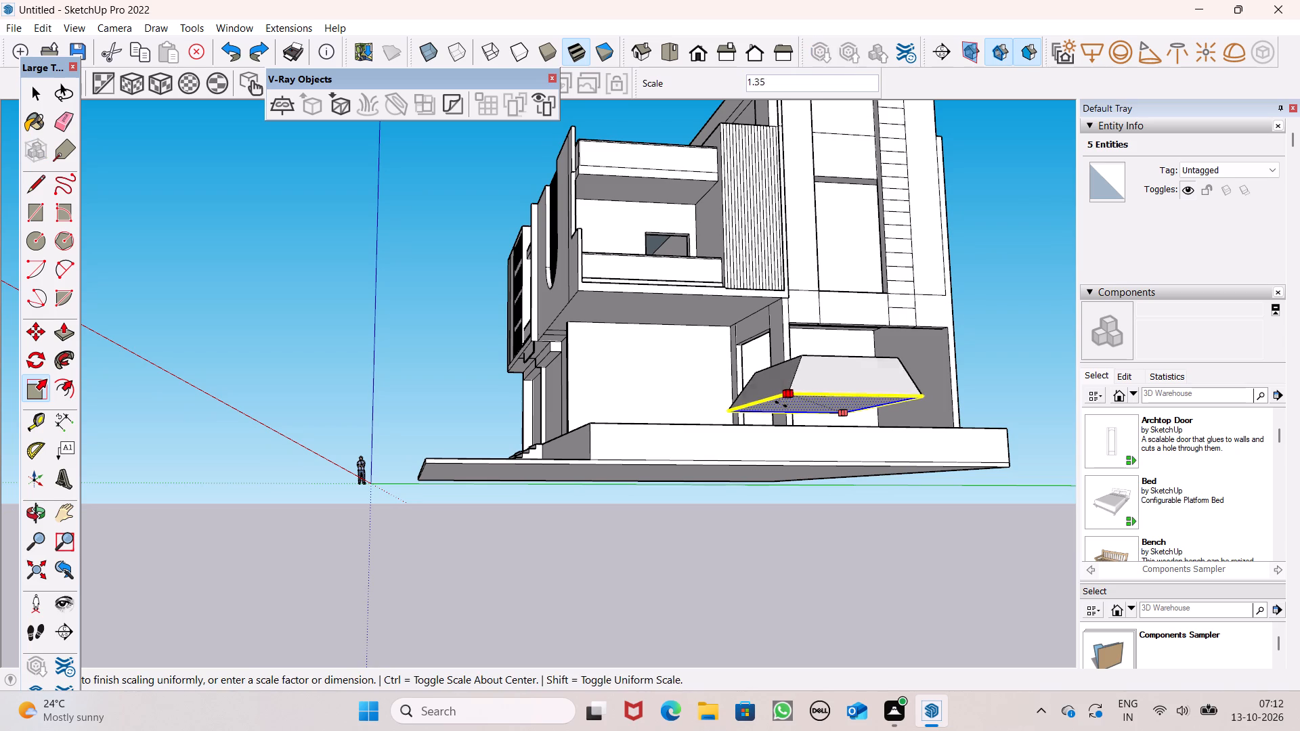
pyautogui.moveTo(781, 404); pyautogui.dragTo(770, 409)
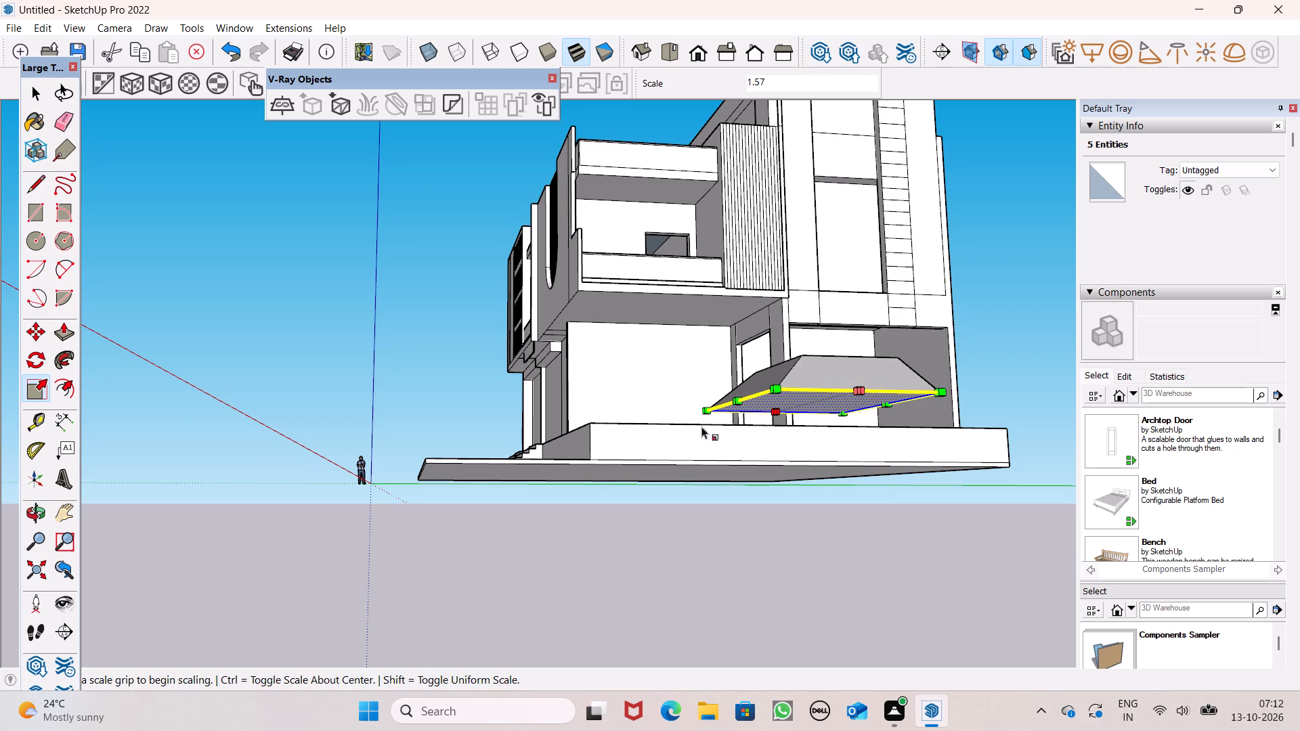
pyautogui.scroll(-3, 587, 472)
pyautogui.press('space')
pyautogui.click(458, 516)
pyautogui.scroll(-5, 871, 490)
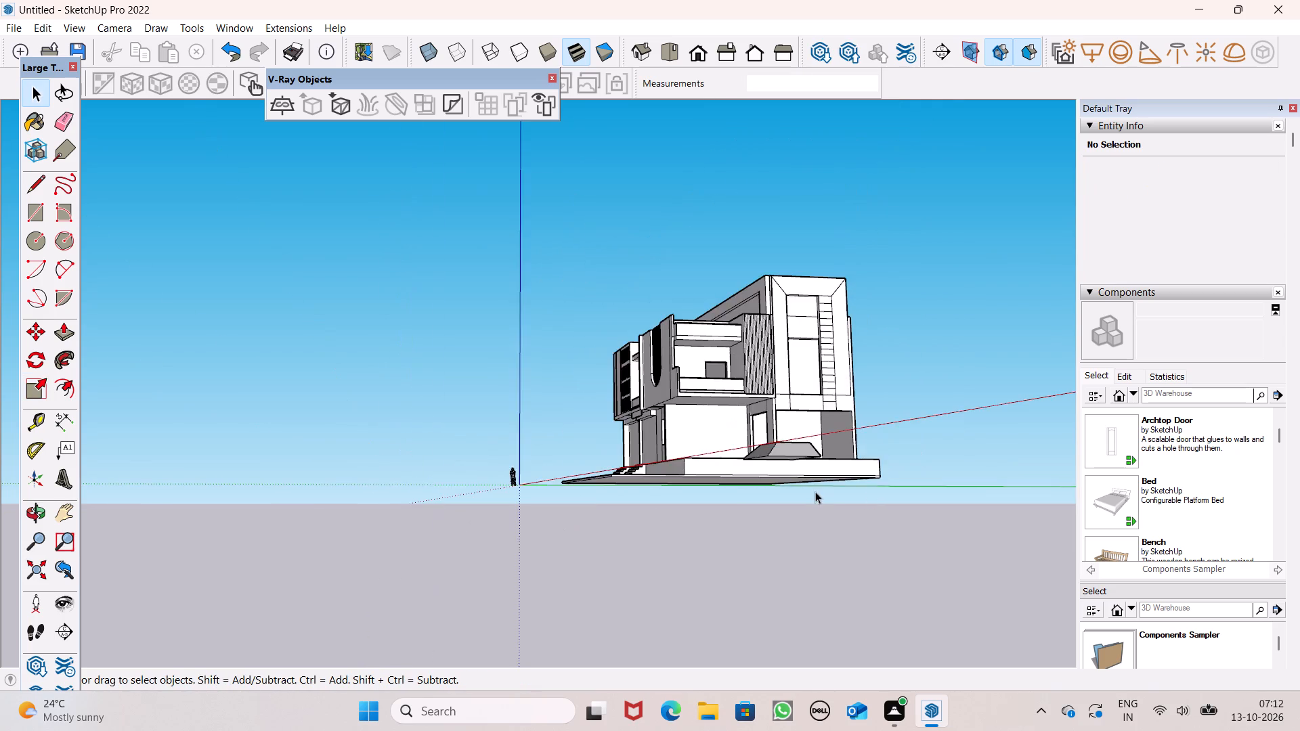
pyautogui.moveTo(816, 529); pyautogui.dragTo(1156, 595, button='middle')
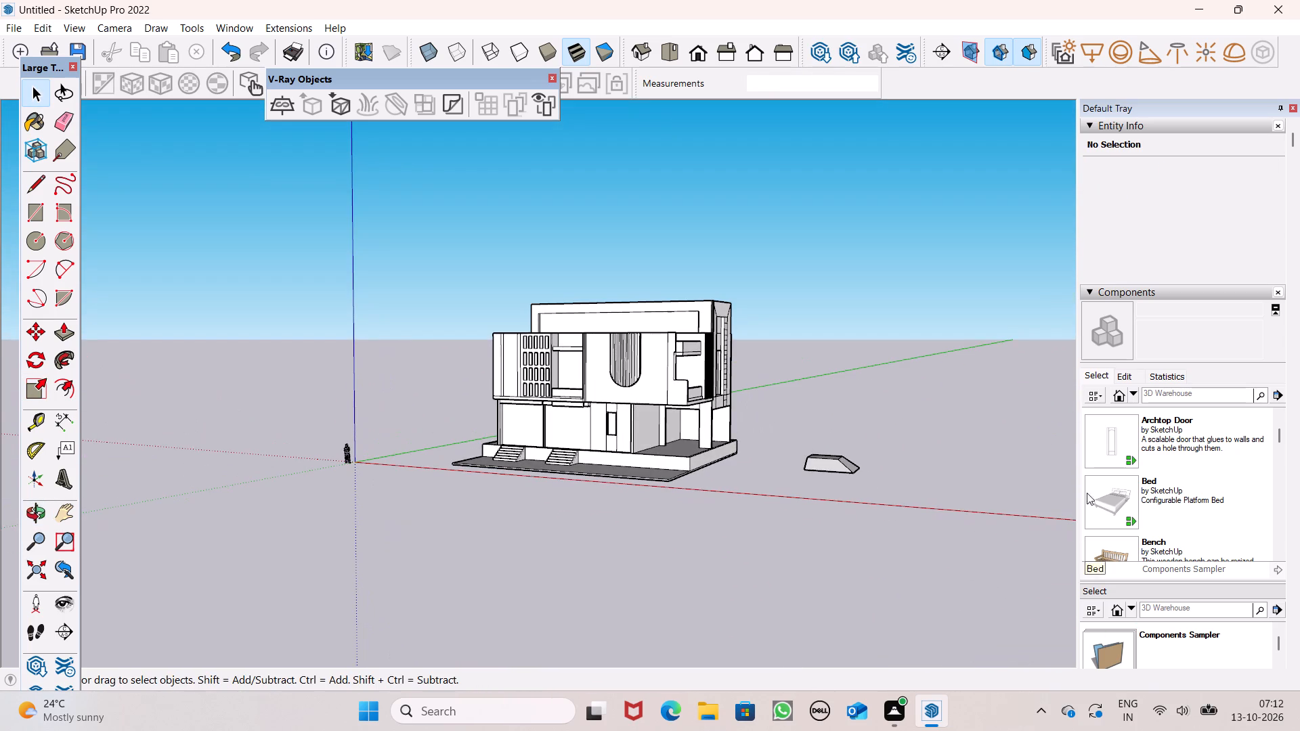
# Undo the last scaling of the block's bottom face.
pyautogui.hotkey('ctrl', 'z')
# Scale the block's bottom face with its edges uniformly outward from two adjacent corners, the second by about 1.16.
pyautogui.scroll(6, 840, 439)
pyautogui.moveTo(819, 510); pyautogui.dragTo(831, 311, button='middle')
pyautogui.scroll(1, 842, 405)
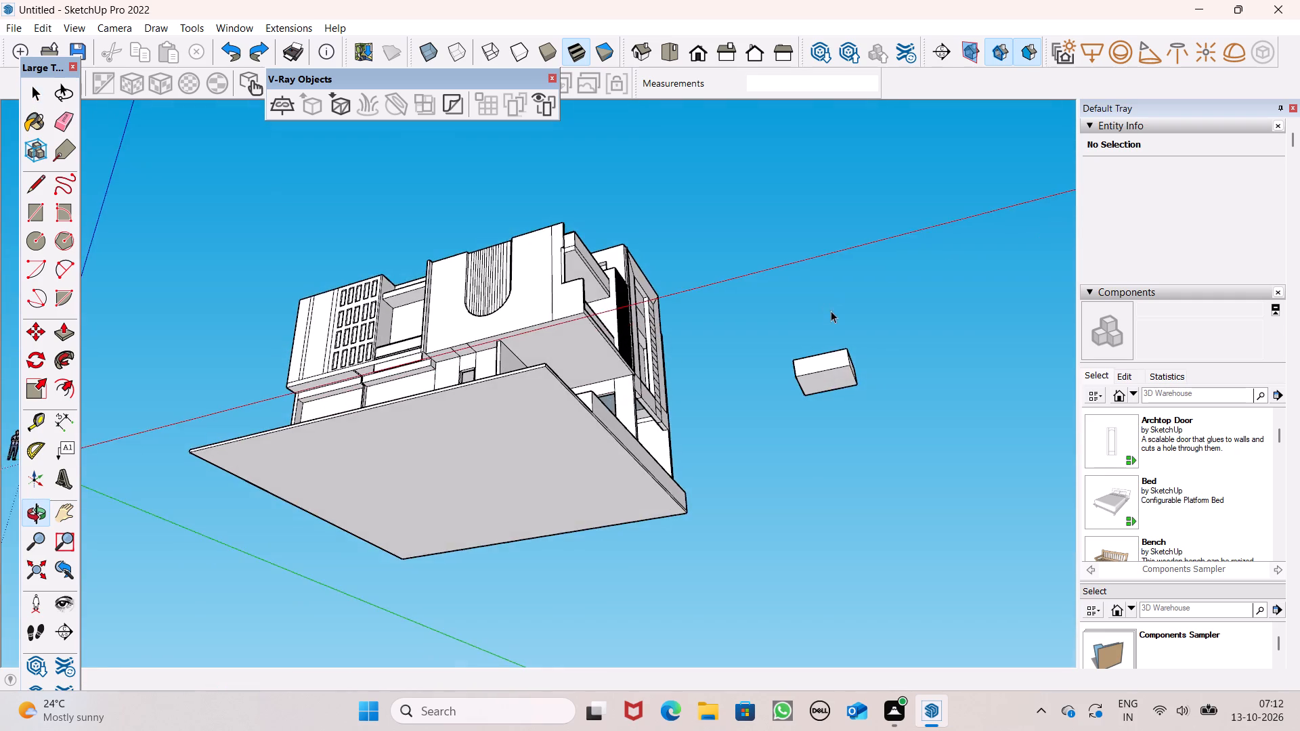
pyautogui.scroll(9, 823, 371)
pyautogui.moveTo(821, 395); pyautogui.dragTo(842, 313, button='middle')
pyautogui.doubleClick(846, 297)
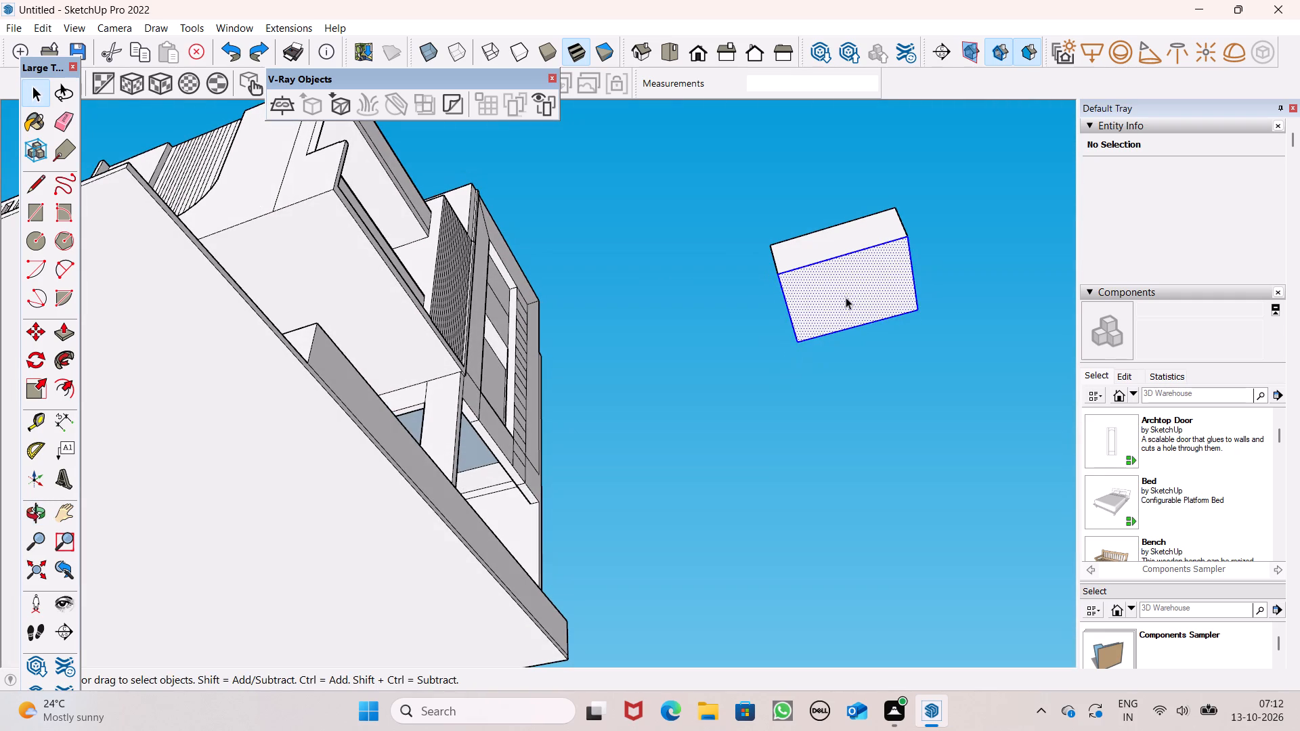
pyautogui.click(32, 391)
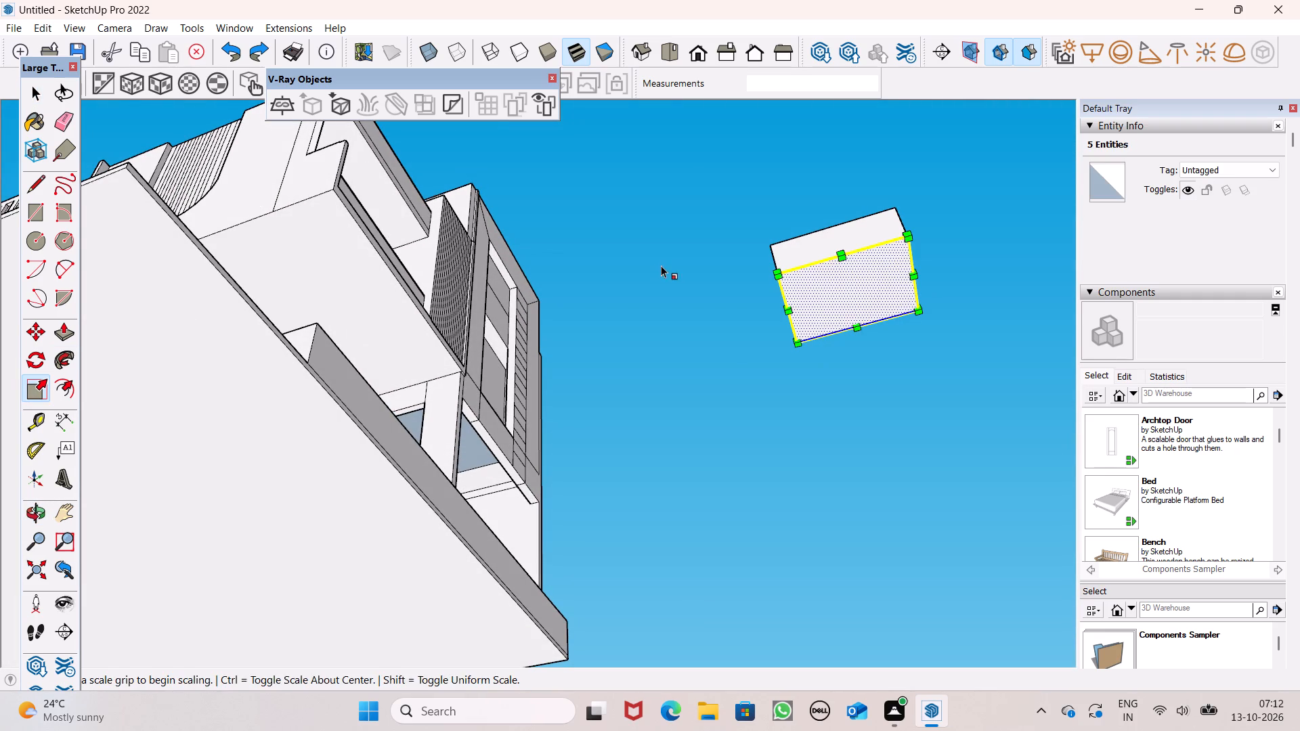
pyautogui.moveTo(844, 294); pyautogui.dragTo(870, 417, button='middle')
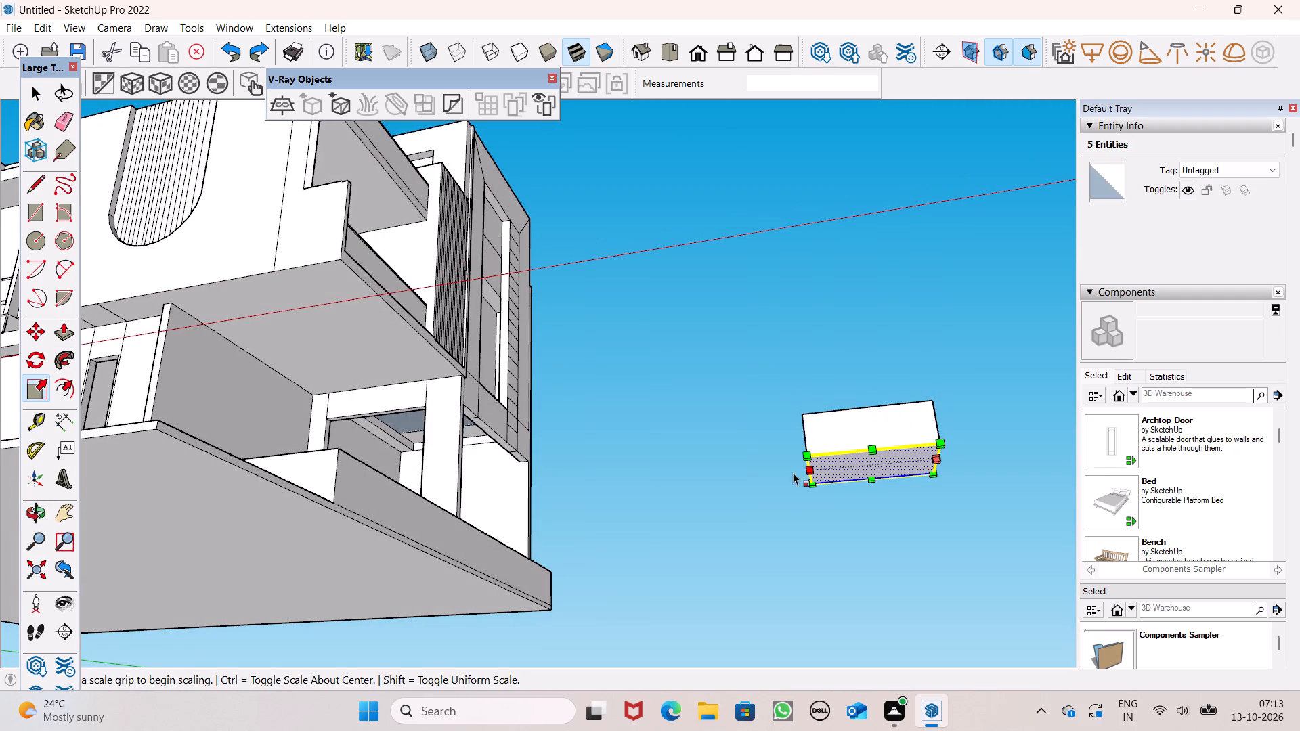
pyautogui.moveTo(810, 455); pyautogui.dragTo(788, 428)
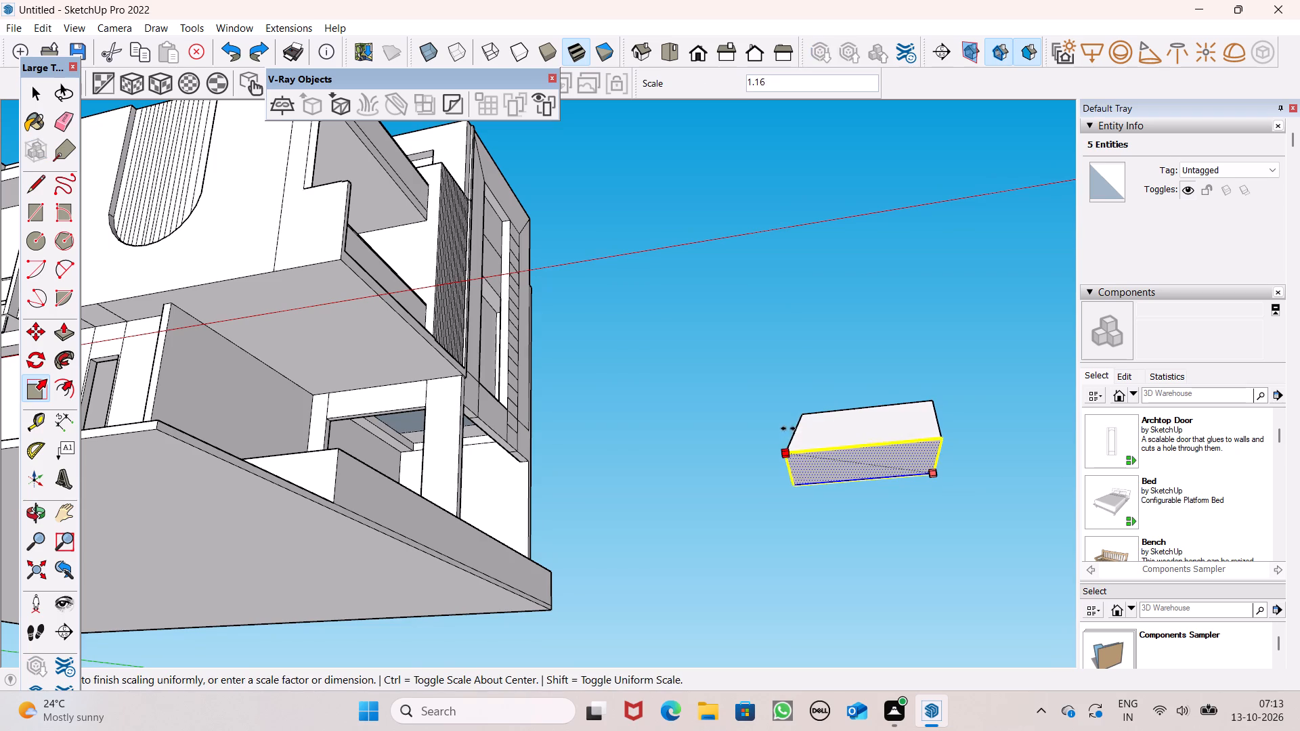
pyautogui.moveTo(788, 428); pyautogui.dragTo(779, 412)
pyautogui.moveTo(944, 429); pyautogui.dragTo(947, 367)
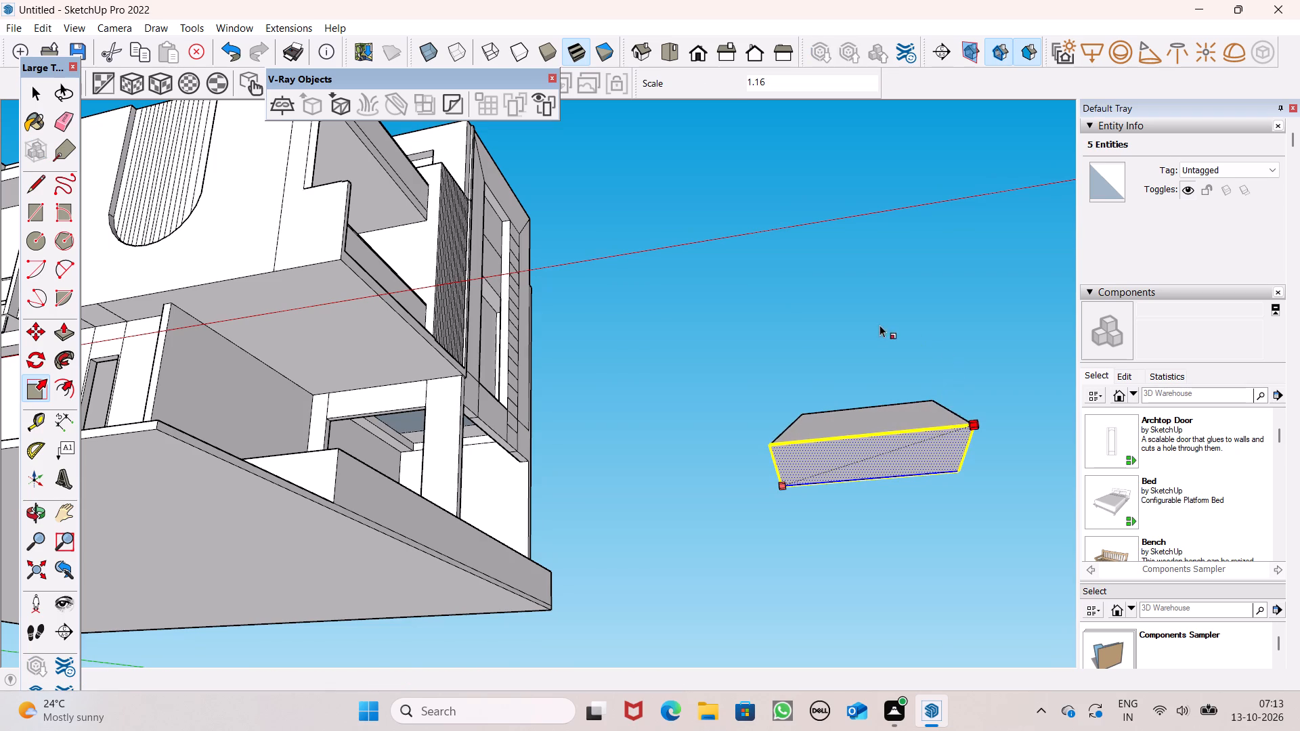
pyautogui.scroll(-3, 821, 317)
pyautogui.moveTo(831, 411); pyautogui.dragTo(843, 618, button='middle')
pyautogui.scroll(-6, 775, 443)
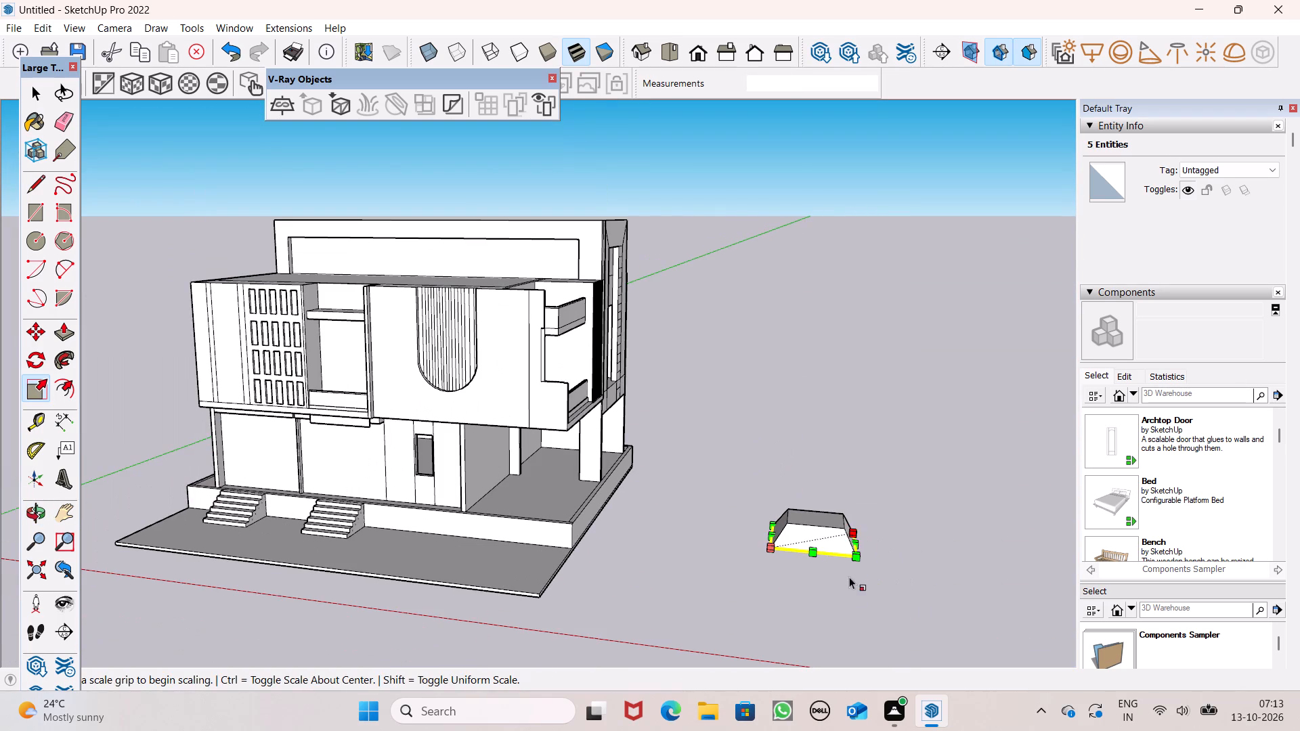
pyautogui.scroll(-4, 827, 482)
pyautogui.moveTo(866, 574); pyautogui.dragTo(533, 588, button='middle')
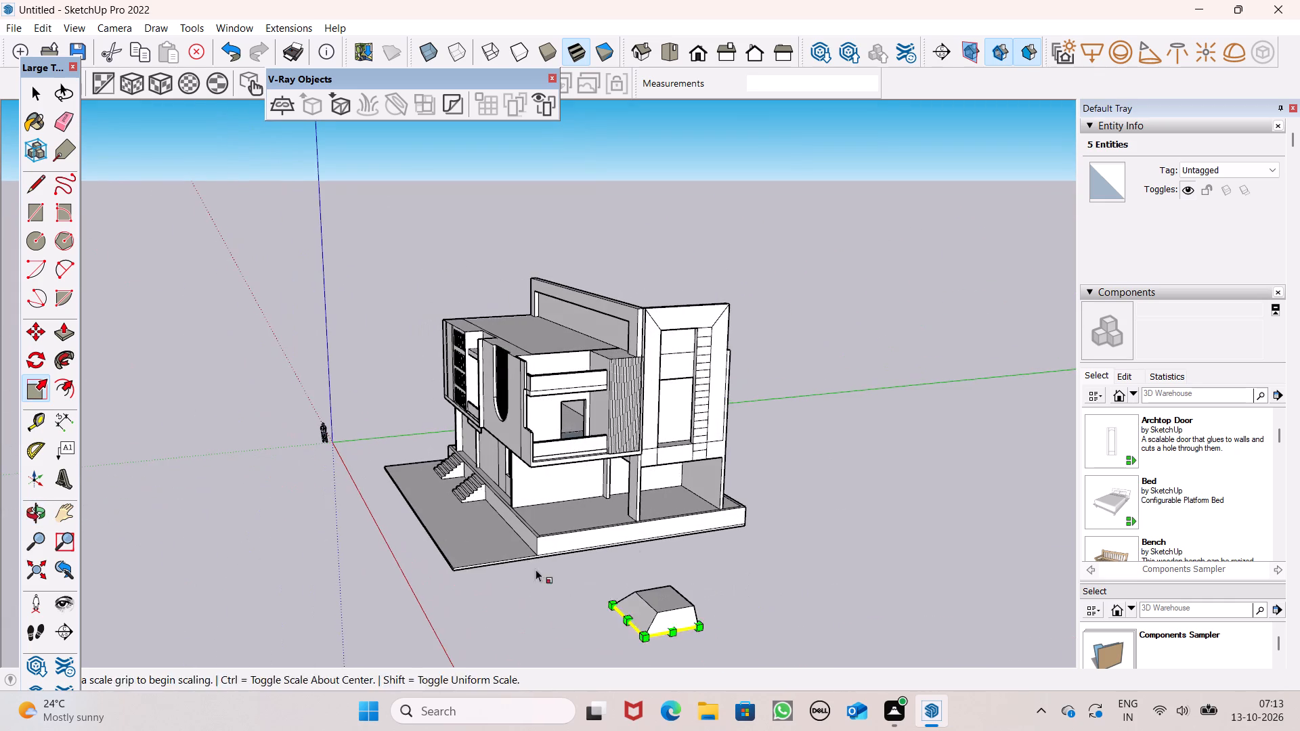
pyautogui.press('space')
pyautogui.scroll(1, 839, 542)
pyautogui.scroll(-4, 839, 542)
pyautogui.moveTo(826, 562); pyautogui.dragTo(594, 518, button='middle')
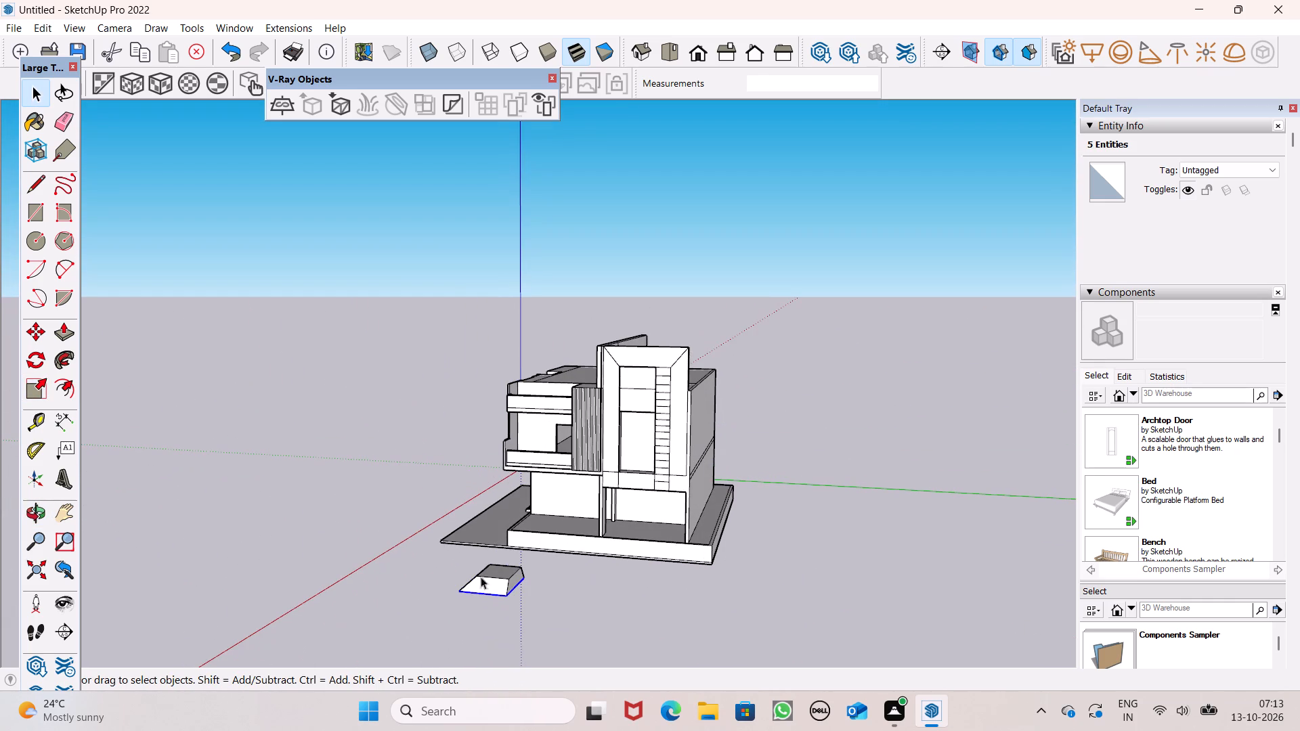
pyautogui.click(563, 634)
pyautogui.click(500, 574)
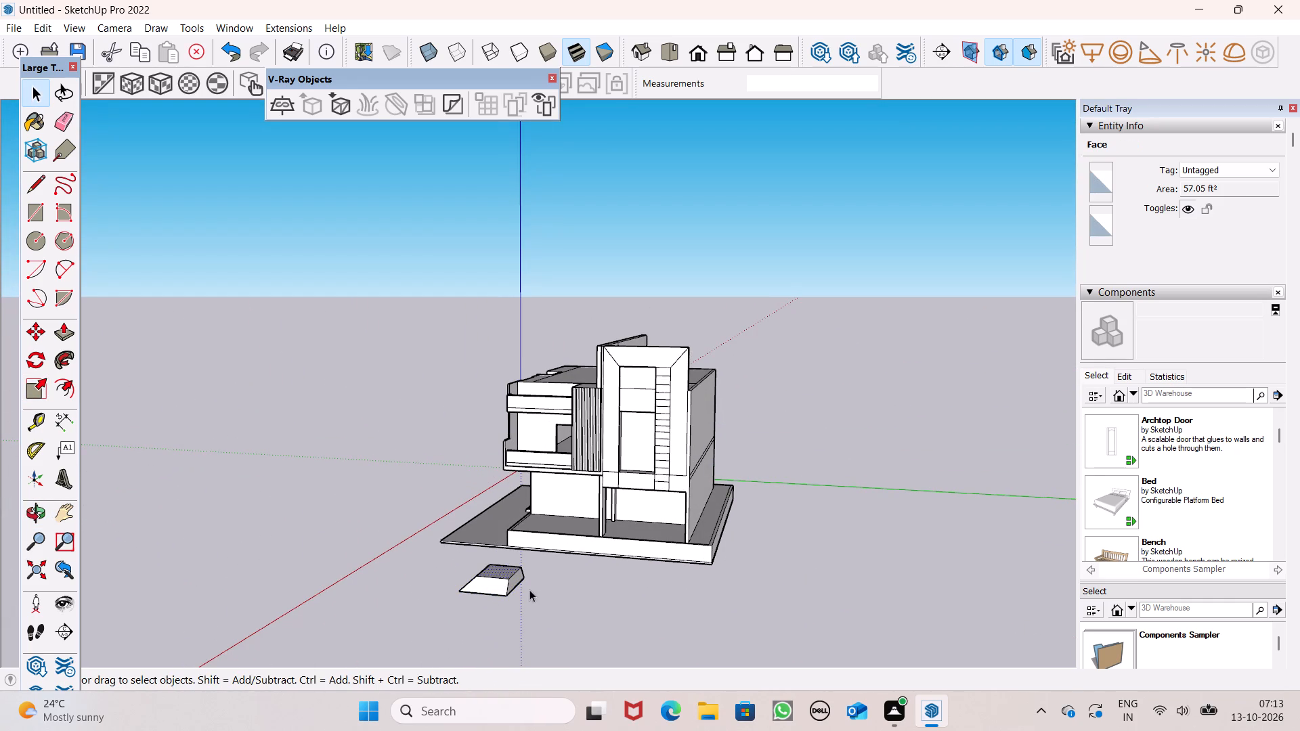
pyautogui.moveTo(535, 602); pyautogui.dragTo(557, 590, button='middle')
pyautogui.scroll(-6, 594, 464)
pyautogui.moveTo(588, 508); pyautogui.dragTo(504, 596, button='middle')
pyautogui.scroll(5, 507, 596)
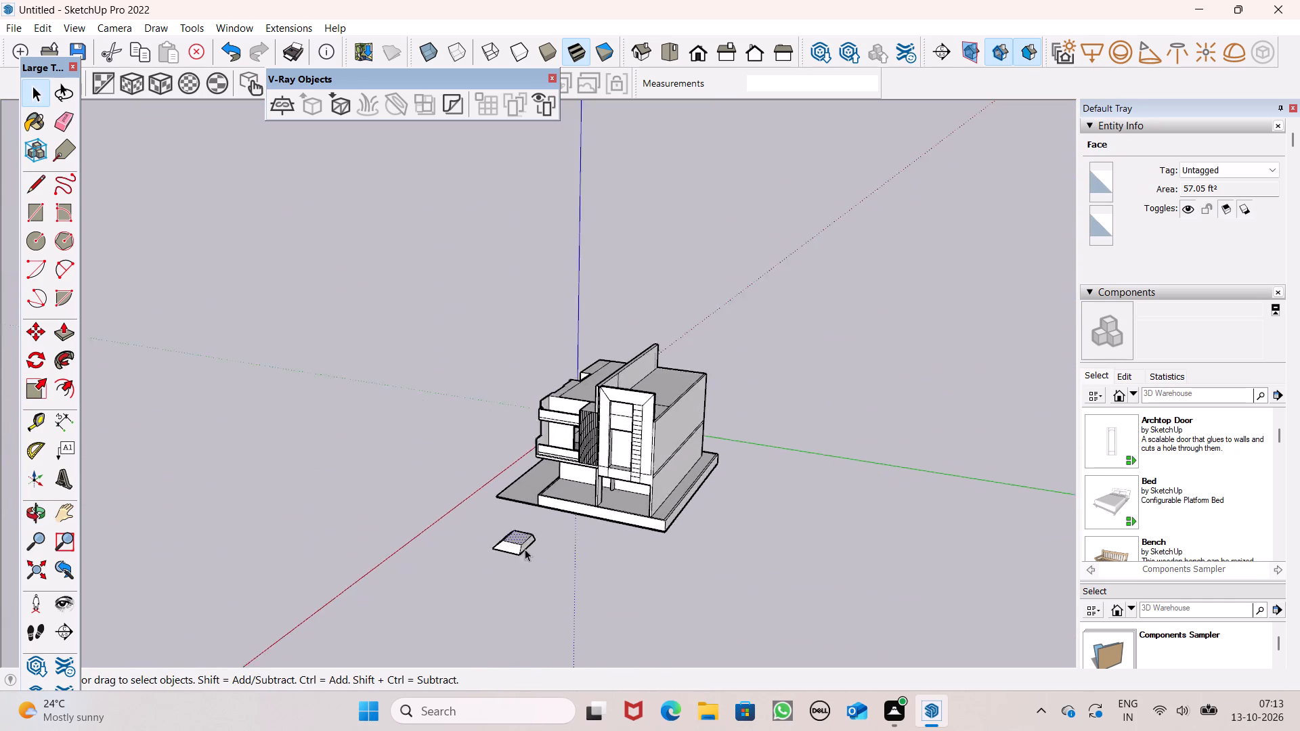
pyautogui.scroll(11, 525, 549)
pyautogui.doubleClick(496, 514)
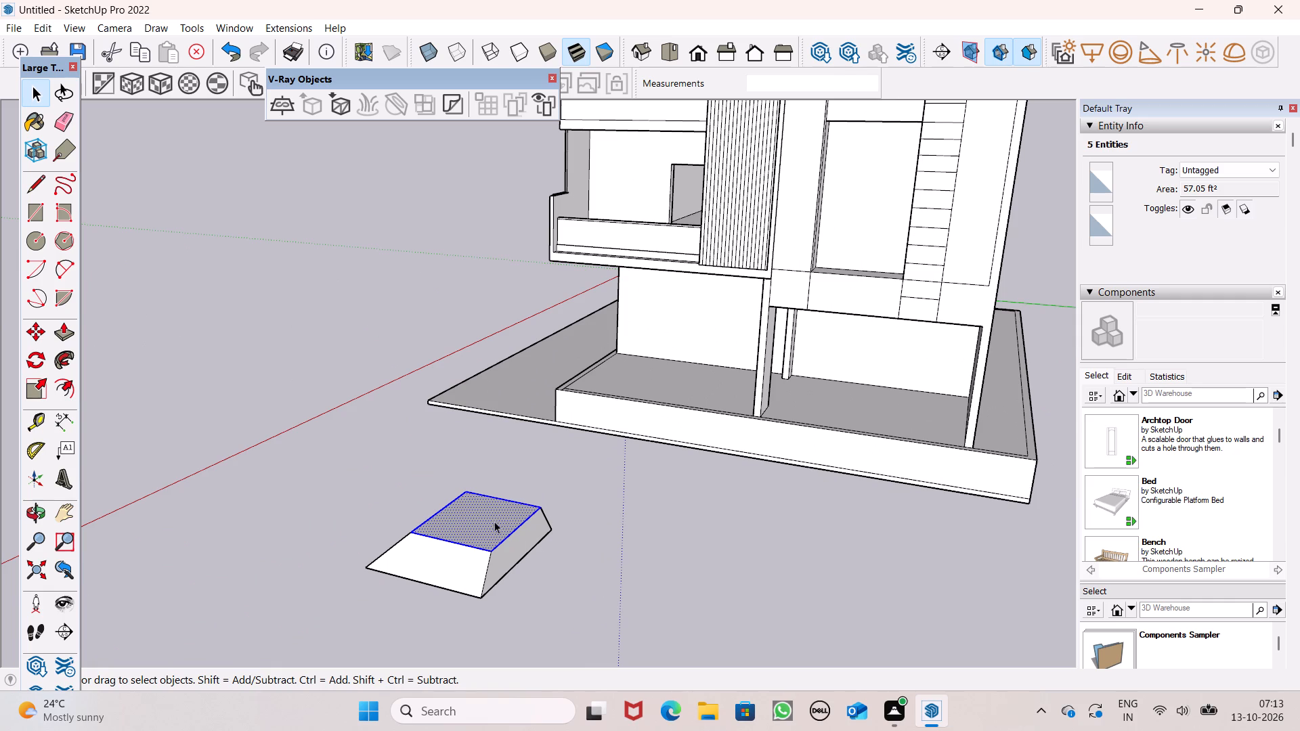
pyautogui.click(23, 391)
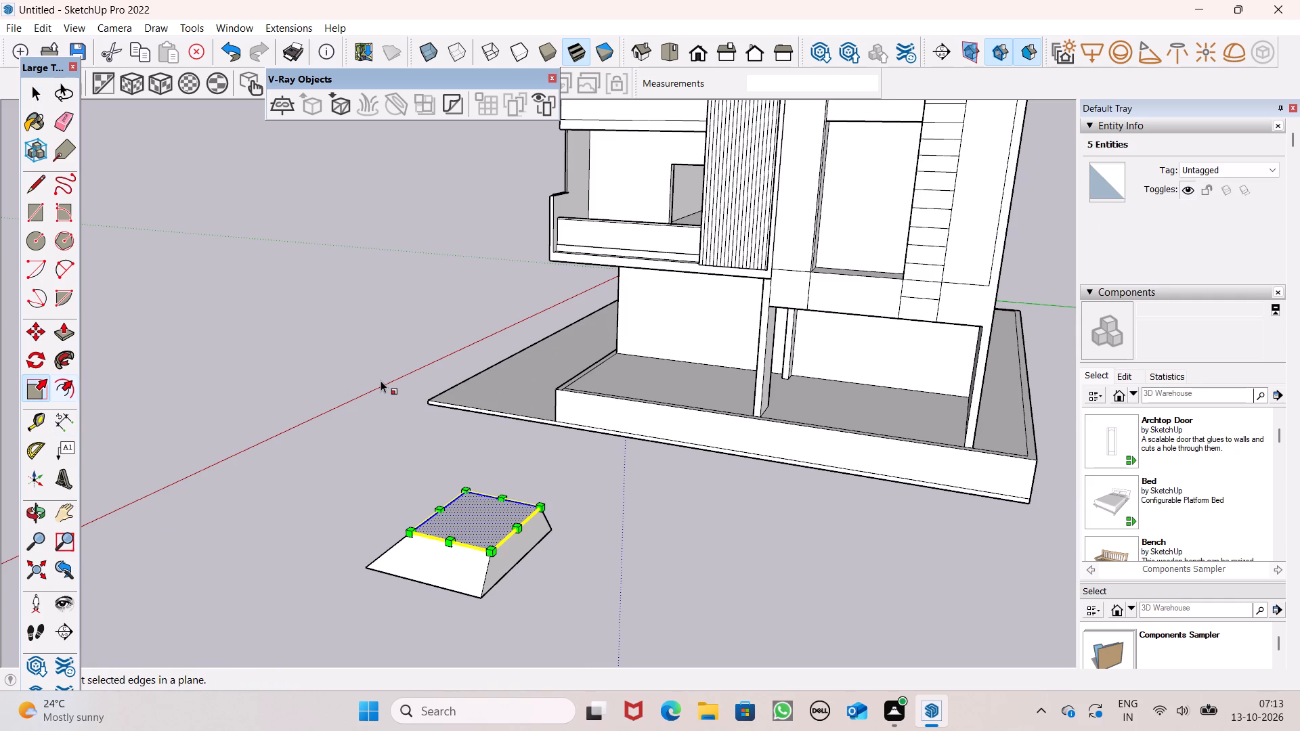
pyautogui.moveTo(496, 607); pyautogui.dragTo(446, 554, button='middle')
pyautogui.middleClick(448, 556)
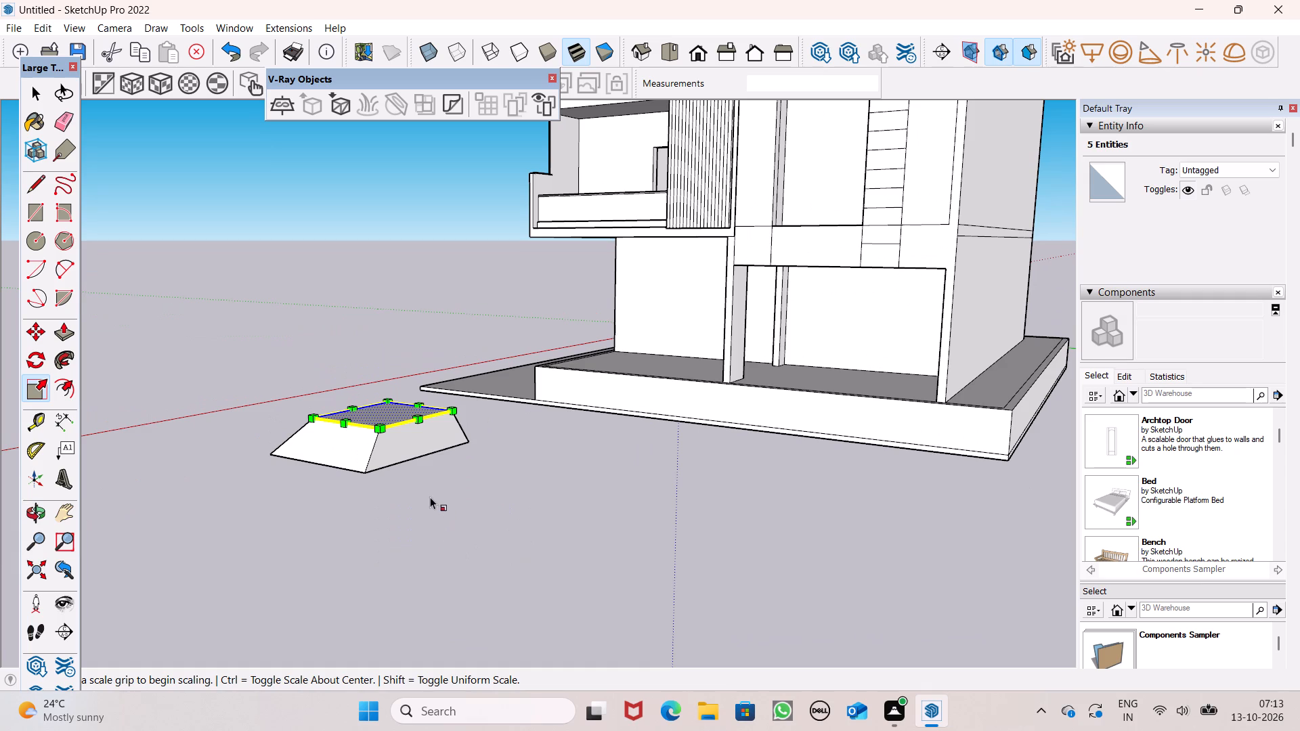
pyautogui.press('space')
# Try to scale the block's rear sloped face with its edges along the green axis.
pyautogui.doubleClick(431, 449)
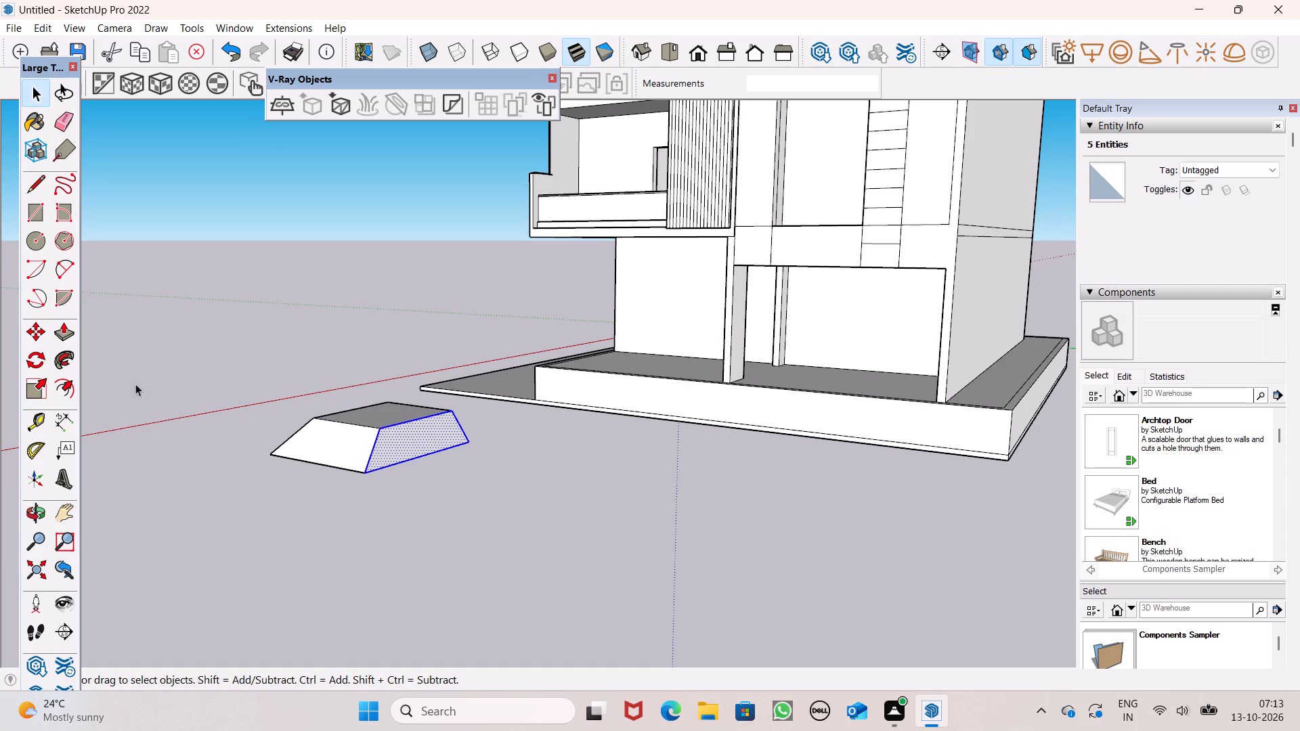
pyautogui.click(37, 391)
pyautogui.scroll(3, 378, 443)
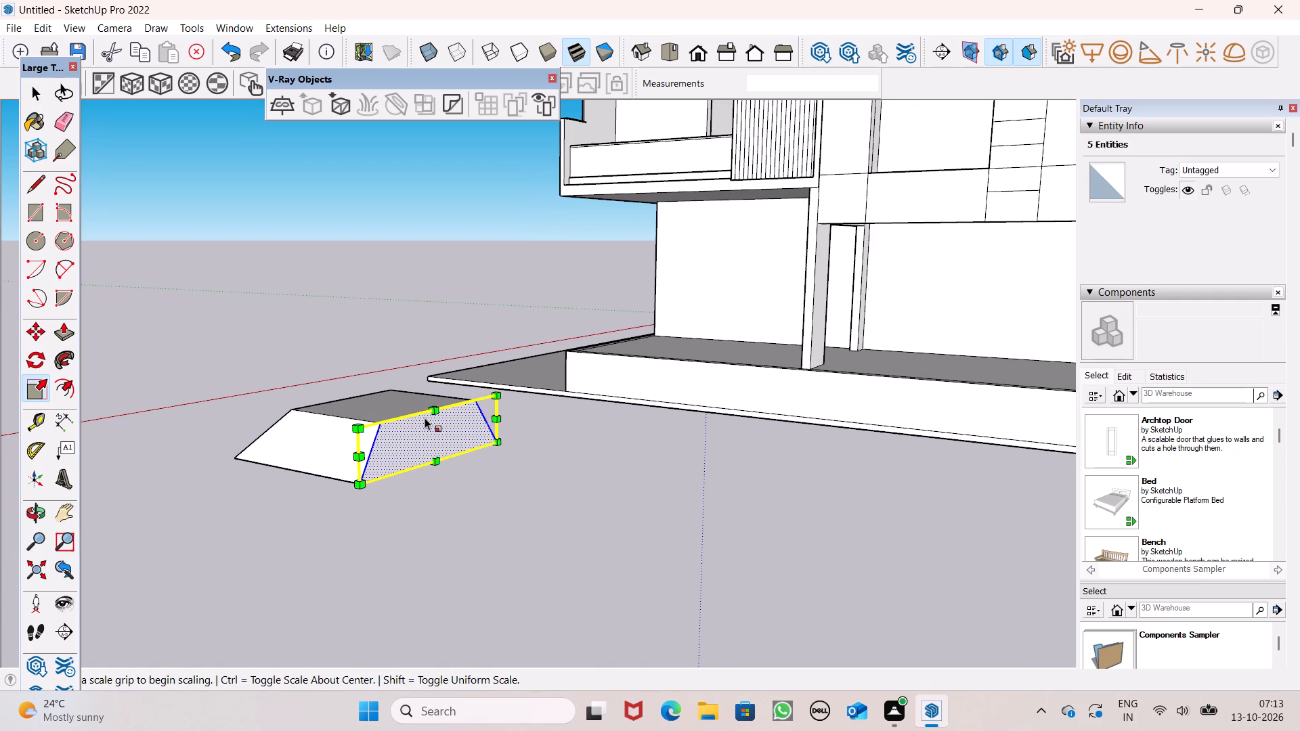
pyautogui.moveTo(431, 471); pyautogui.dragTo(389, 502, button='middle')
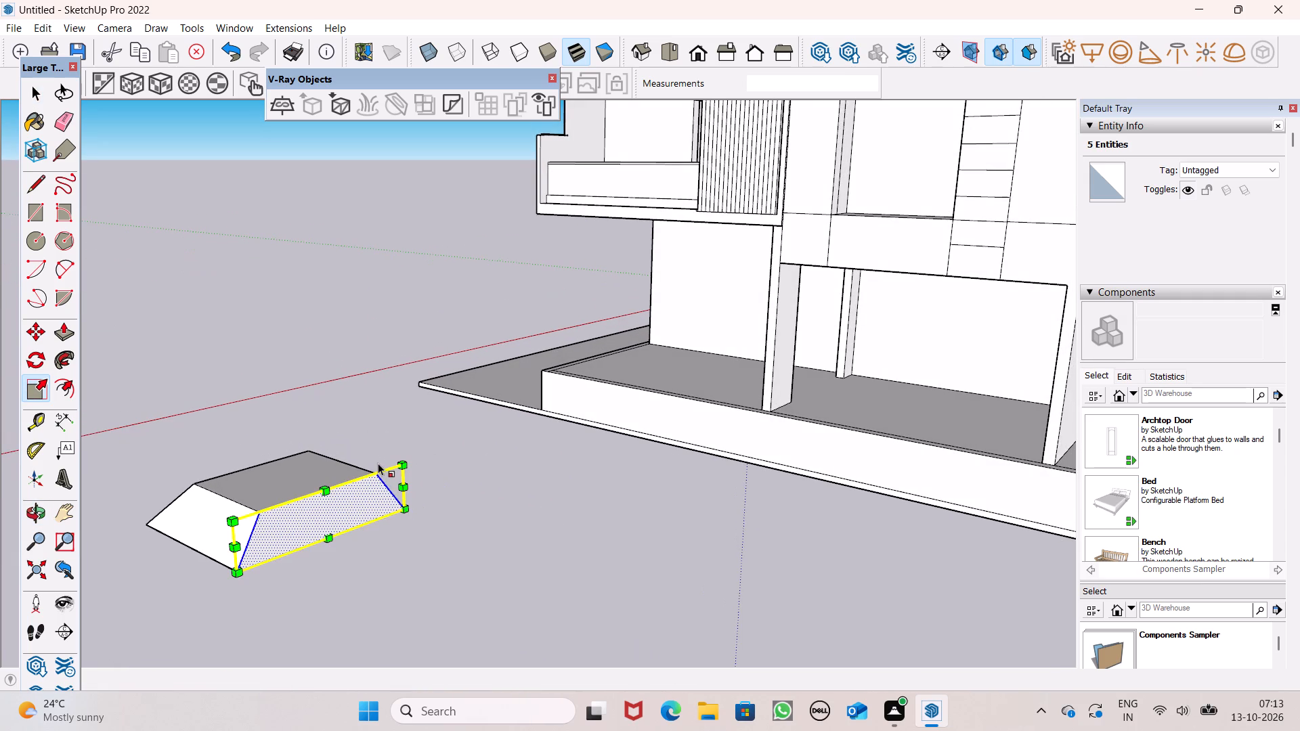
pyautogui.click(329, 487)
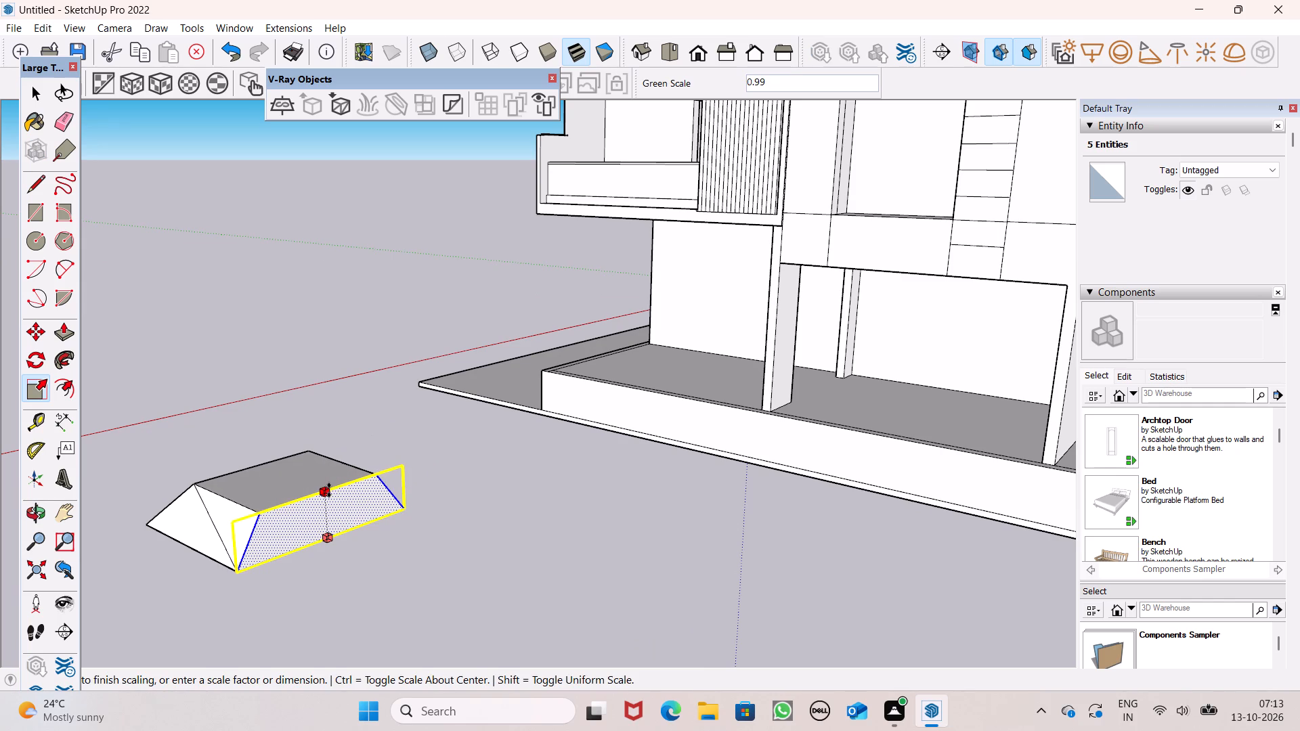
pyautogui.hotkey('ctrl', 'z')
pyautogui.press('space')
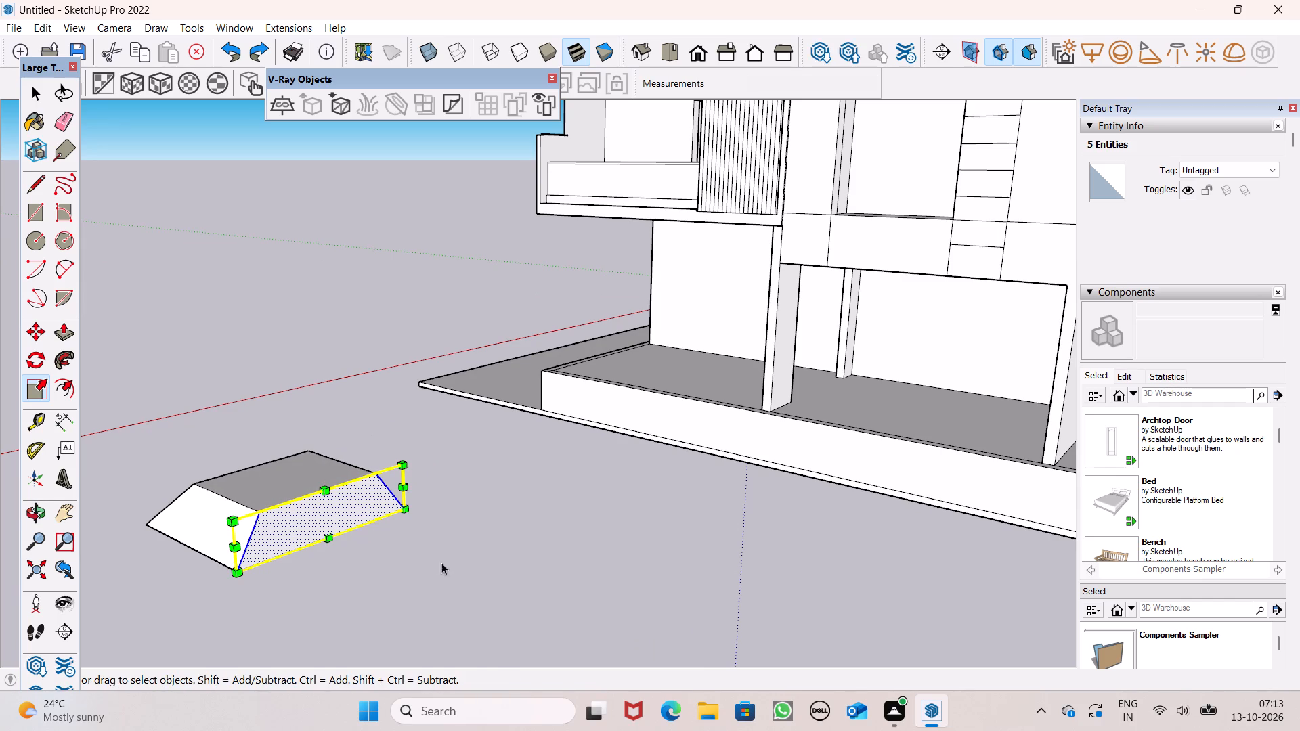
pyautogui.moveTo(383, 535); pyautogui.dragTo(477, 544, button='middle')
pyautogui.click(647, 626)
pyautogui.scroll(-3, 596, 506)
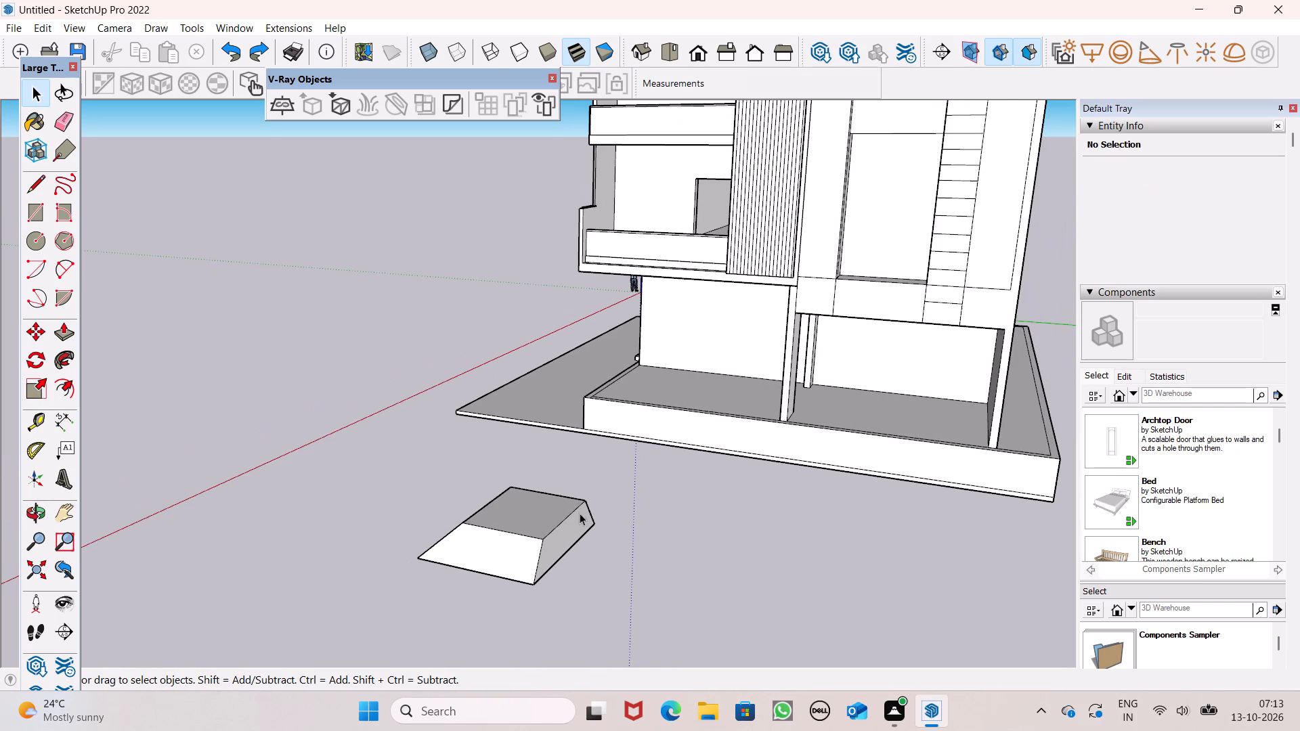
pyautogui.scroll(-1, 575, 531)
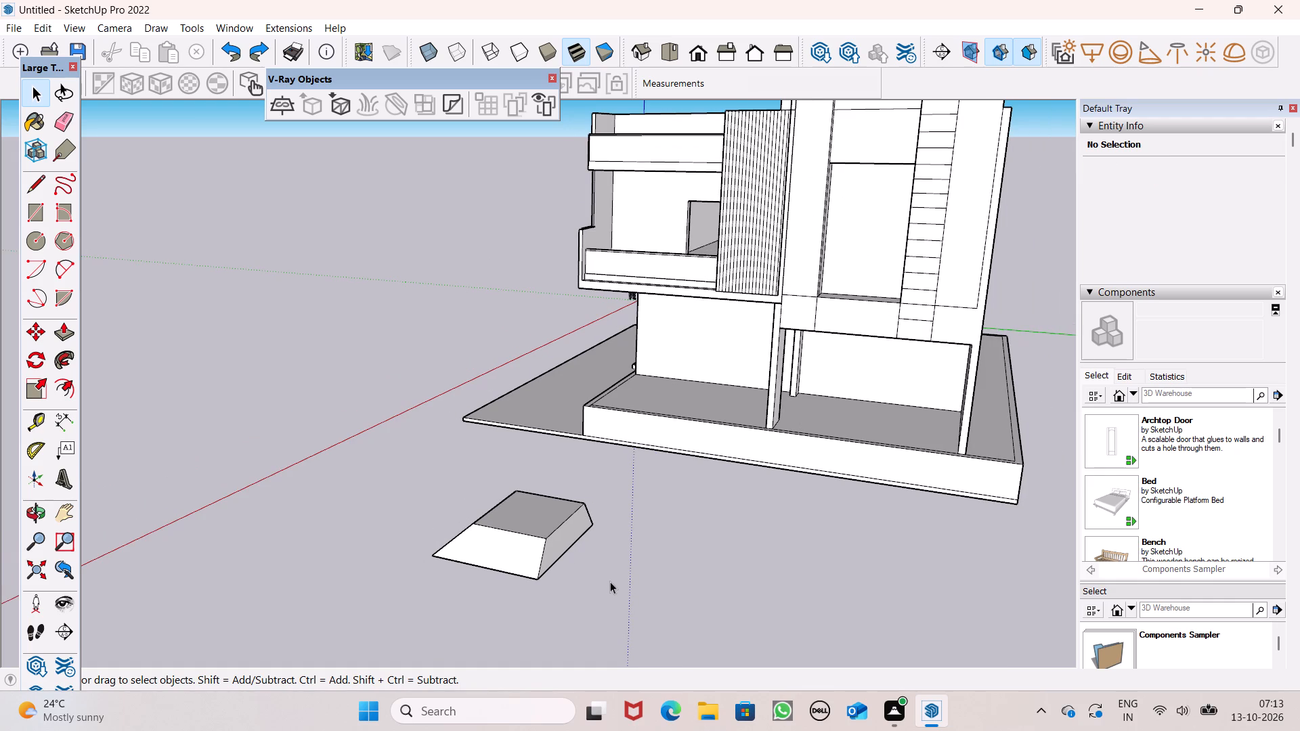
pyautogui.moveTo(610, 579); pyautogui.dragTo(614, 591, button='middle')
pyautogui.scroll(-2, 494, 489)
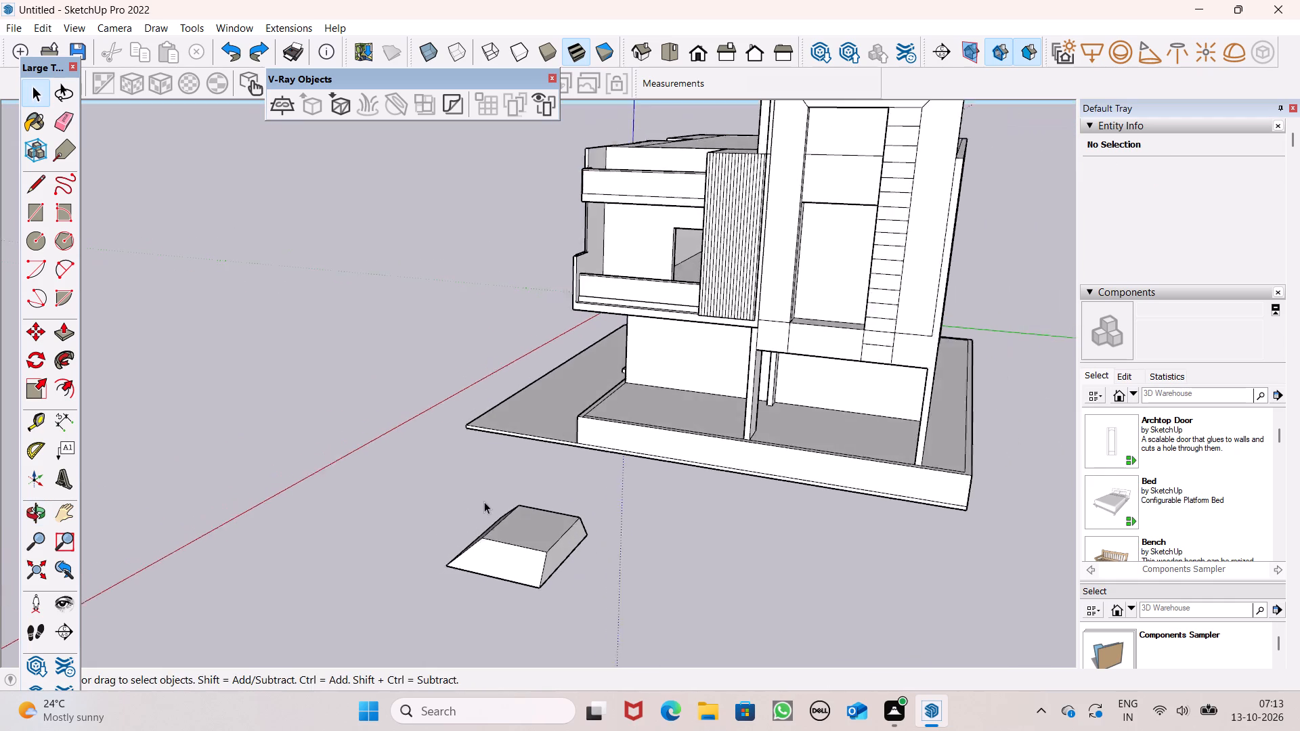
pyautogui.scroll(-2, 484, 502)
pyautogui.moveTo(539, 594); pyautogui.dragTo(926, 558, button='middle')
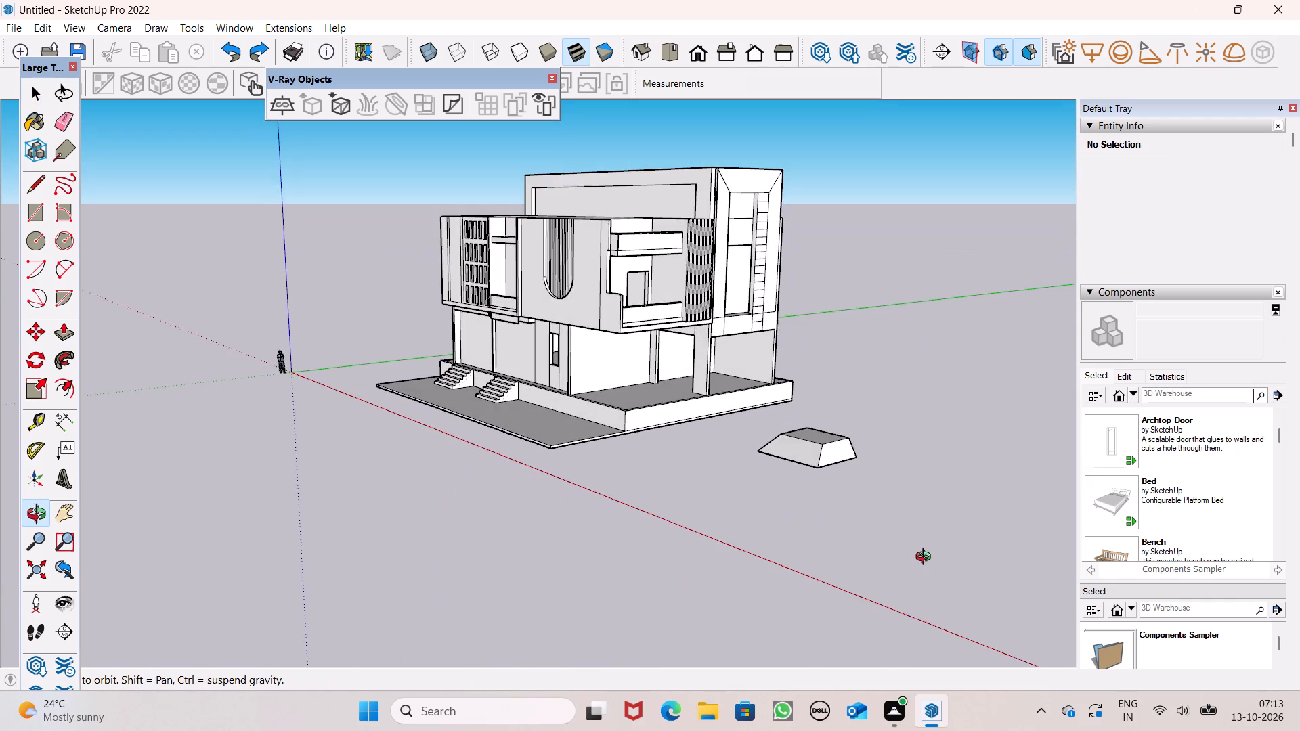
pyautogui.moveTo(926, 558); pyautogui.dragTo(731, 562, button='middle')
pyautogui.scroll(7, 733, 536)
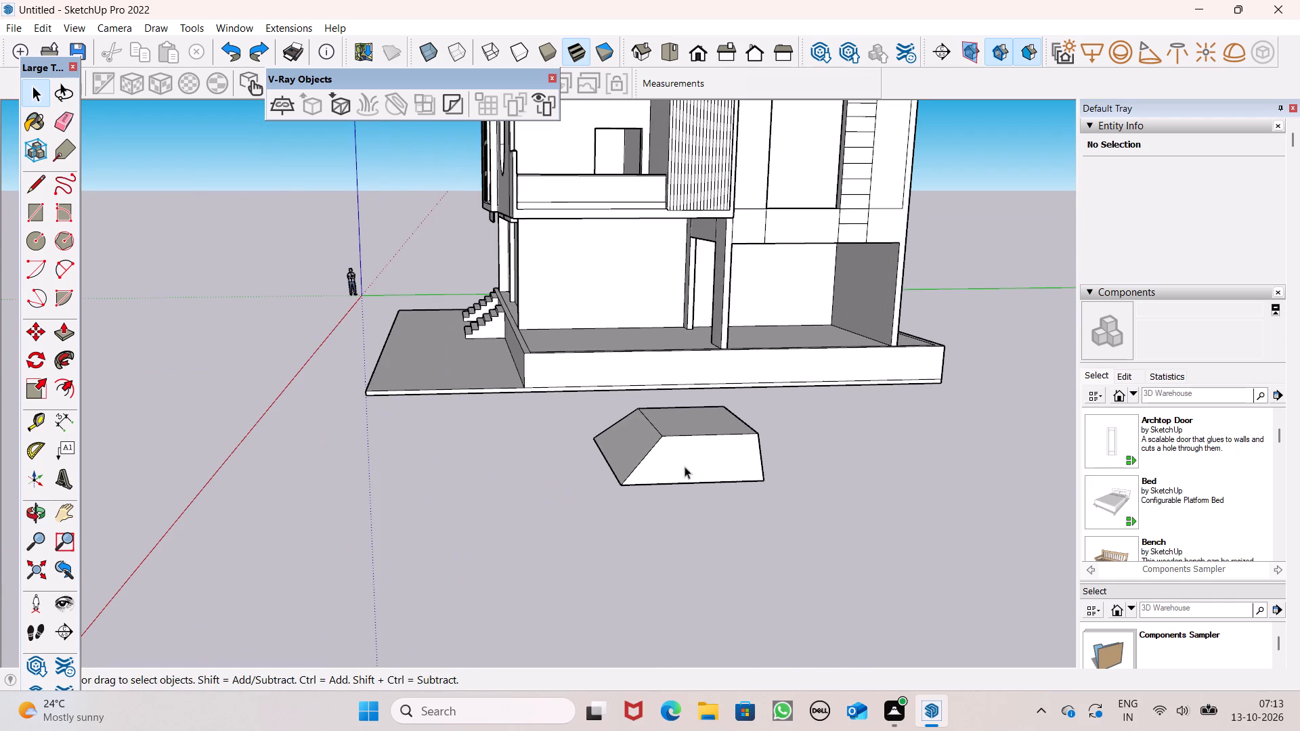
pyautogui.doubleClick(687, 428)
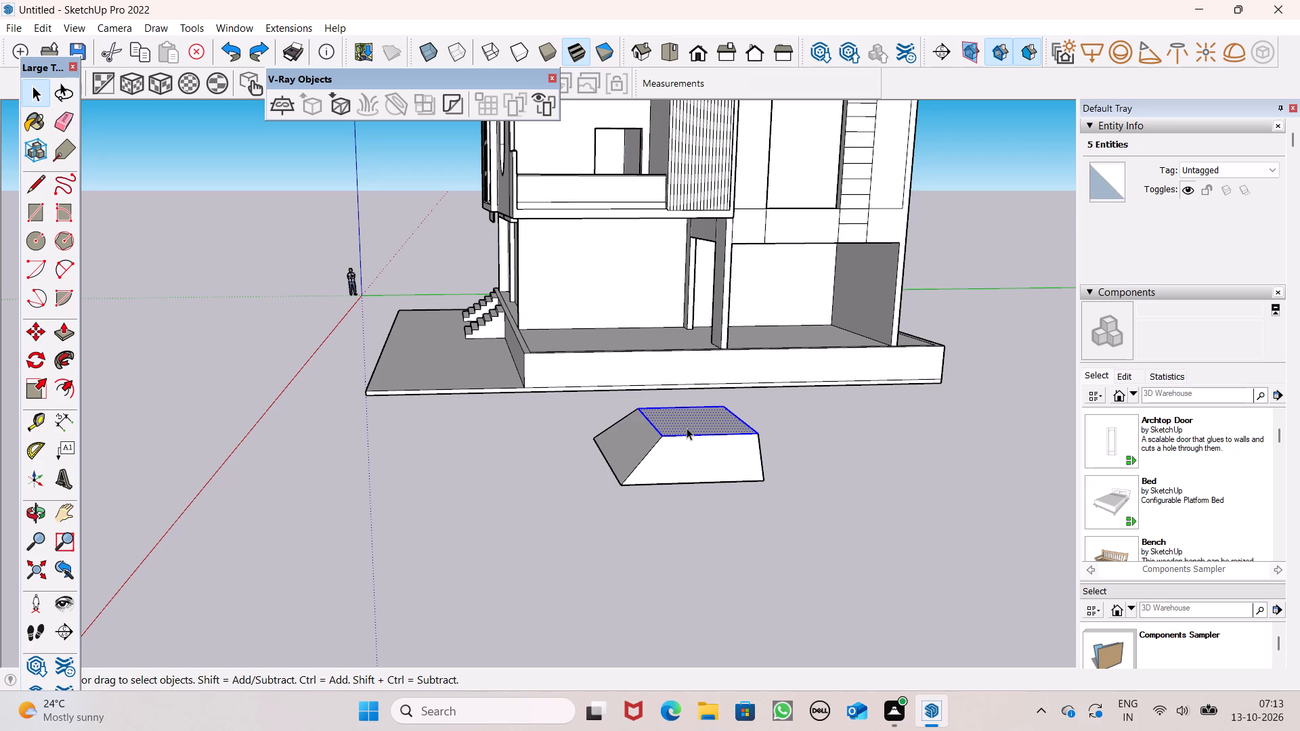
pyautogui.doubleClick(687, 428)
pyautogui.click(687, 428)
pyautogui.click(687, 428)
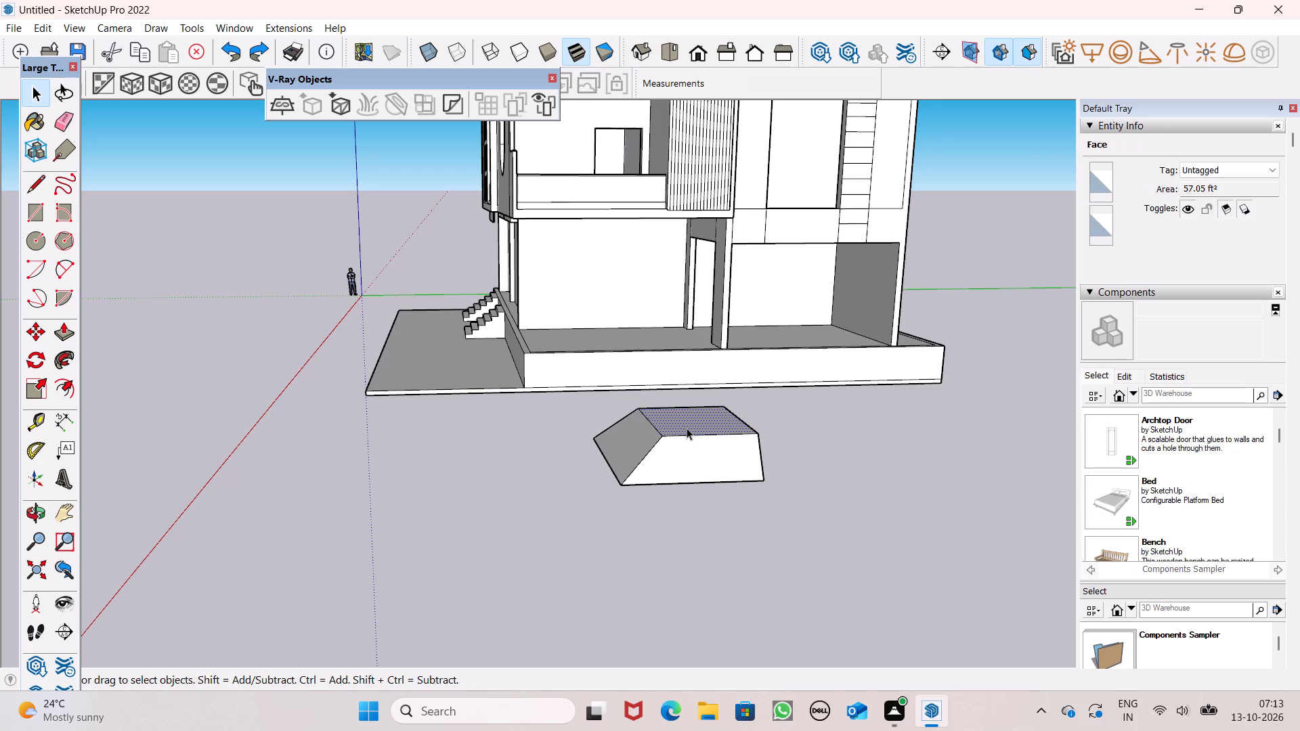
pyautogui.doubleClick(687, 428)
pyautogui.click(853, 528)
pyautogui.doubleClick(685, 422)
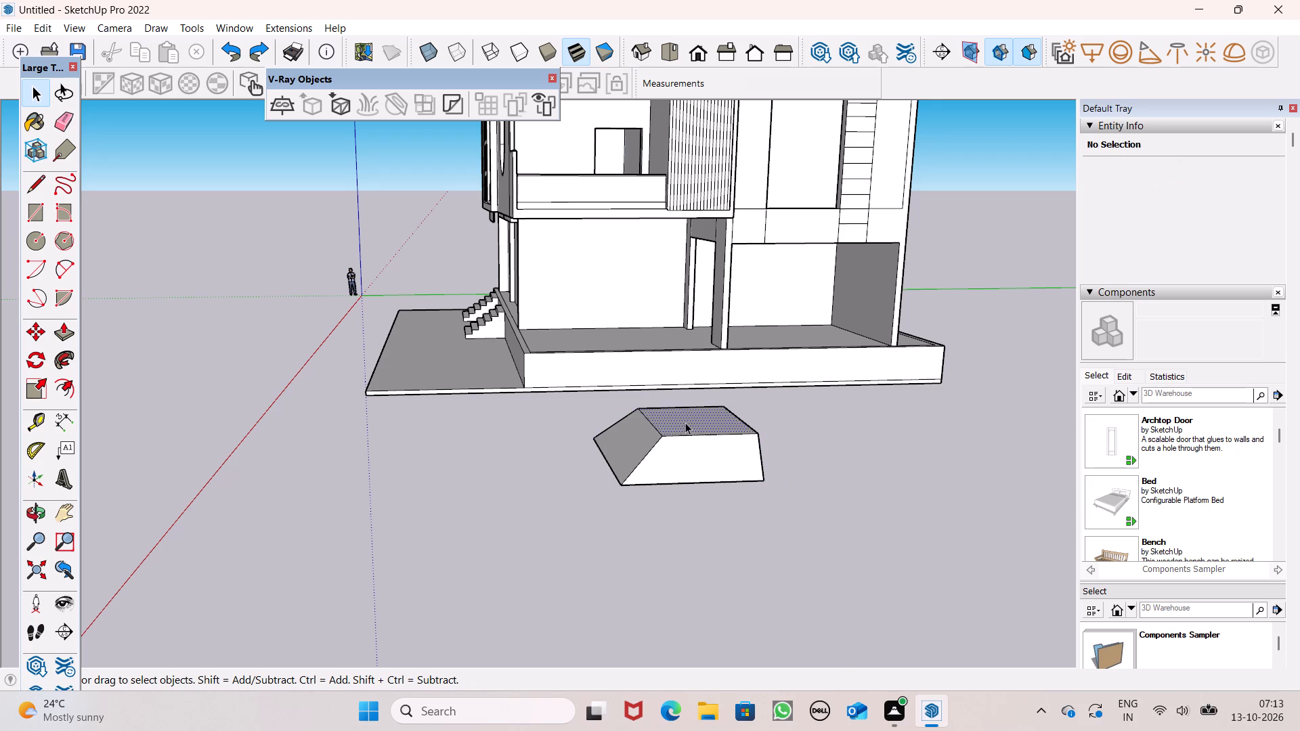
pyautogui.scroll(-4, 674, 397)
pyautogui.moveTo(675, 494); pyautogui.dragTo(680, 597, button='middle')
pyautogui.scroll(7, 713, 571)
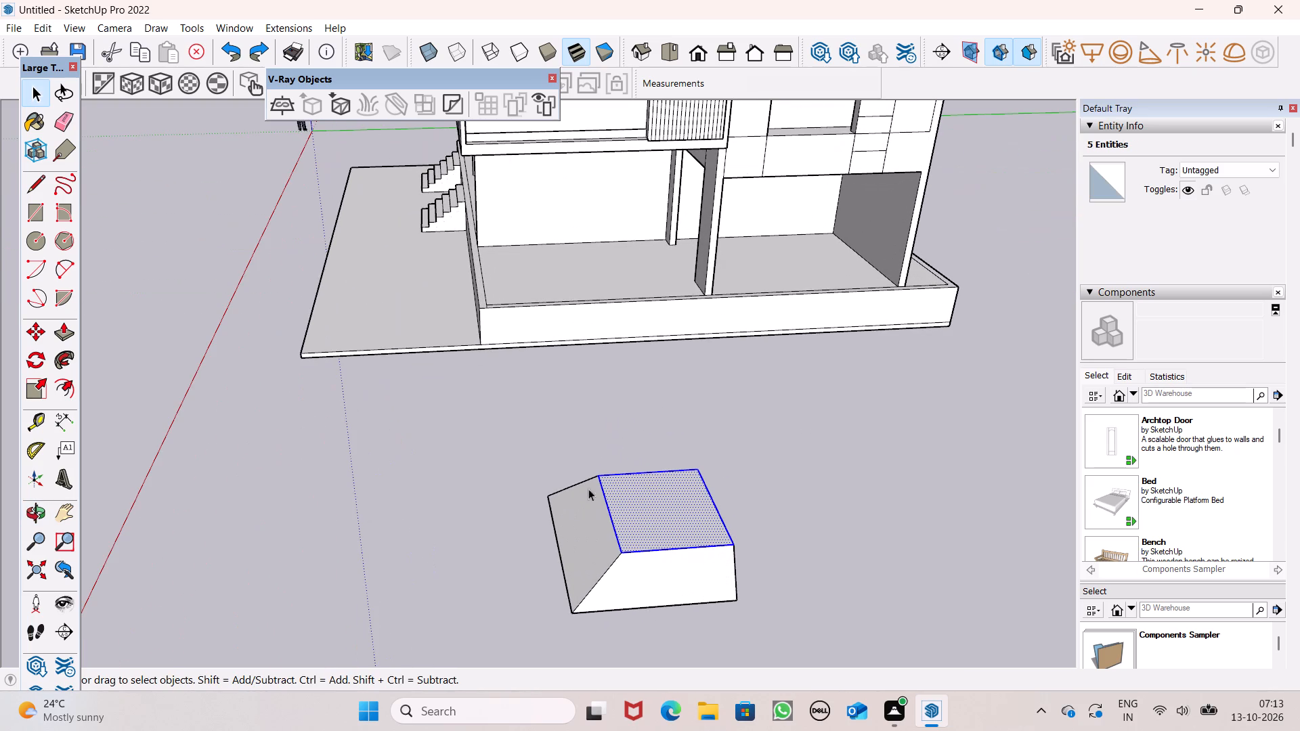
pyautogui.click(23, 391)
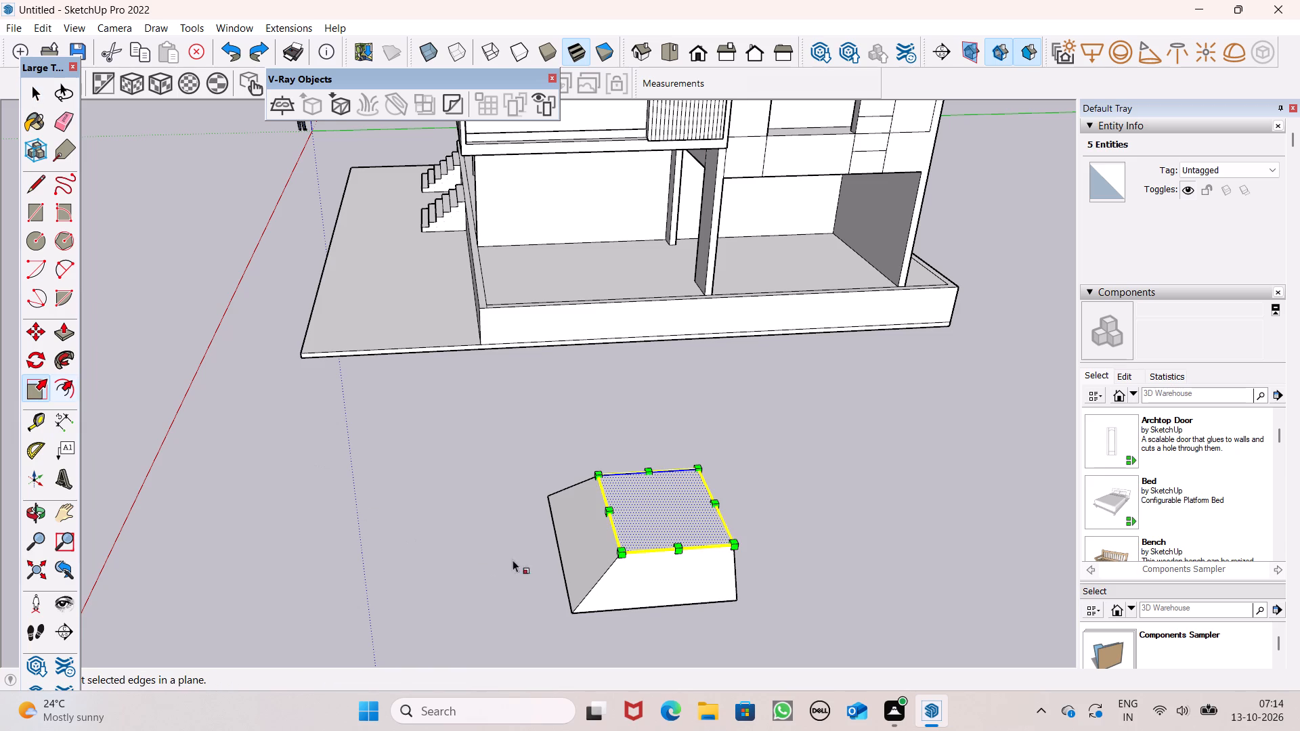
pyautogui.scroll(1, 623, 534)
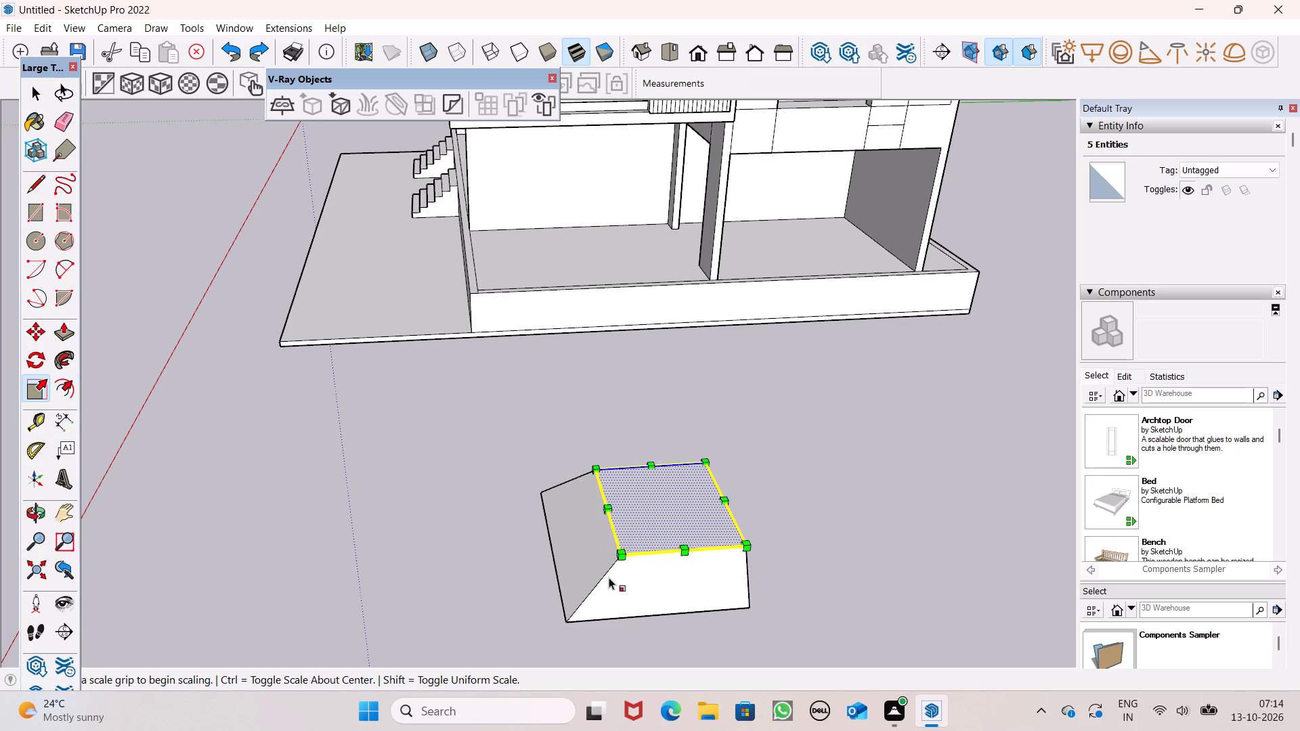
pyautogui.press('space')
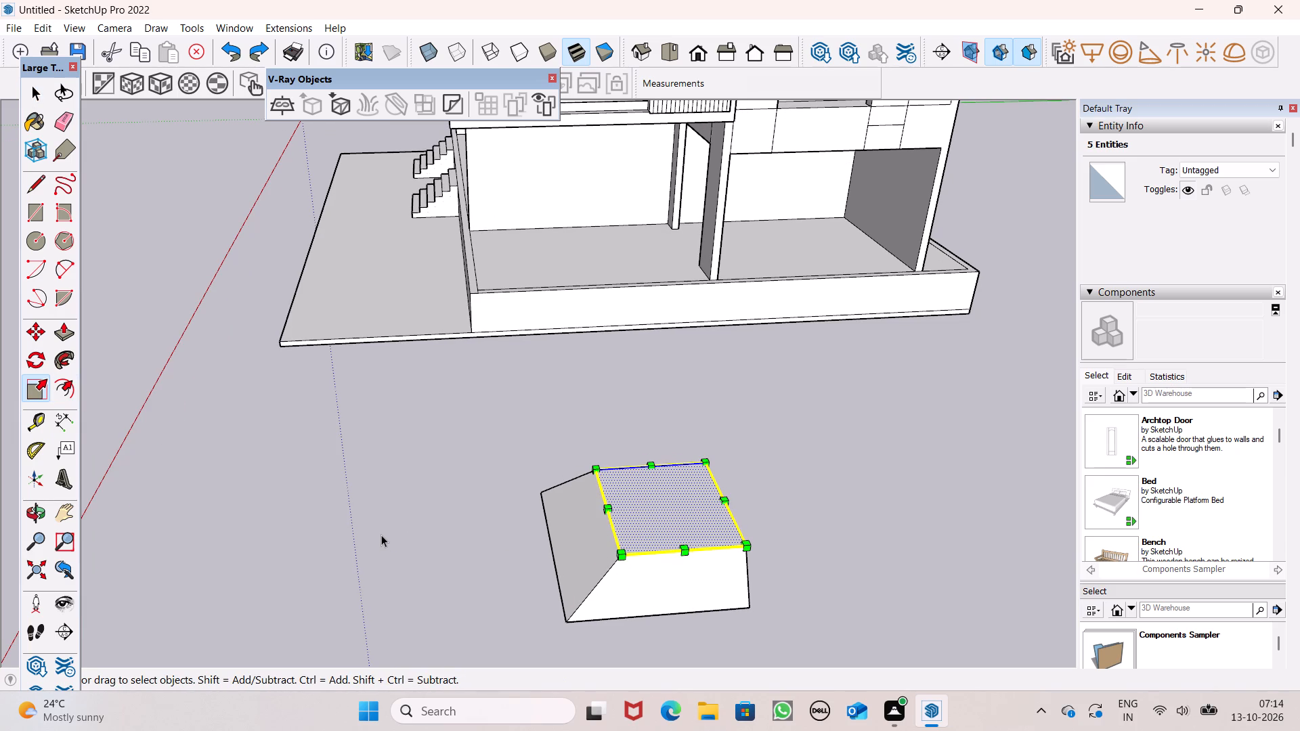
# Scale the block's sloped face on the front-slab side, with its edges, outward along the green axis by about 3.00.
pyautogui.doubleClick(592, 554)
pyautogui.scroll(-3, 592, 550)
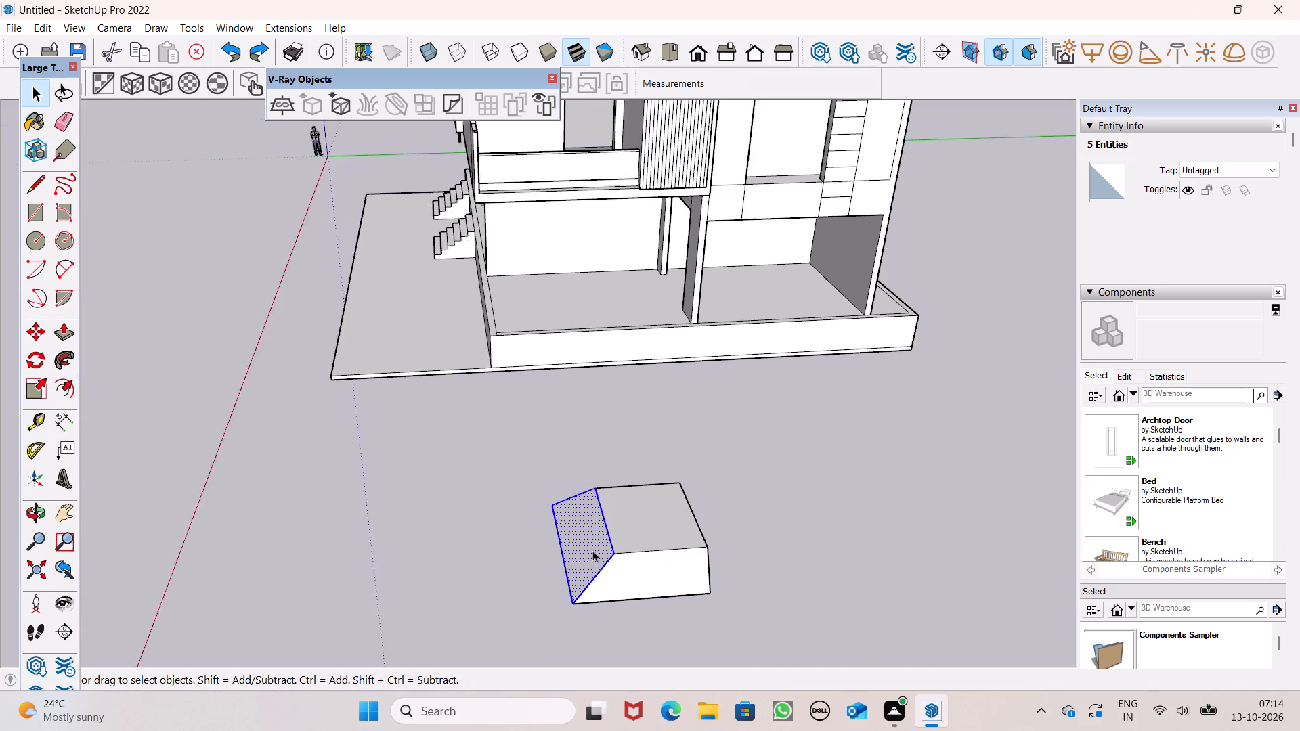
pyautogui.scroll(1, 633, 569)
pyautogui.moveTo(634, 572); pyautogui.dragTo(940, 481, button='middle')
pyautogui.scroll(-5, 521, 417)
pyautogui.scroll(6, 809, 415)
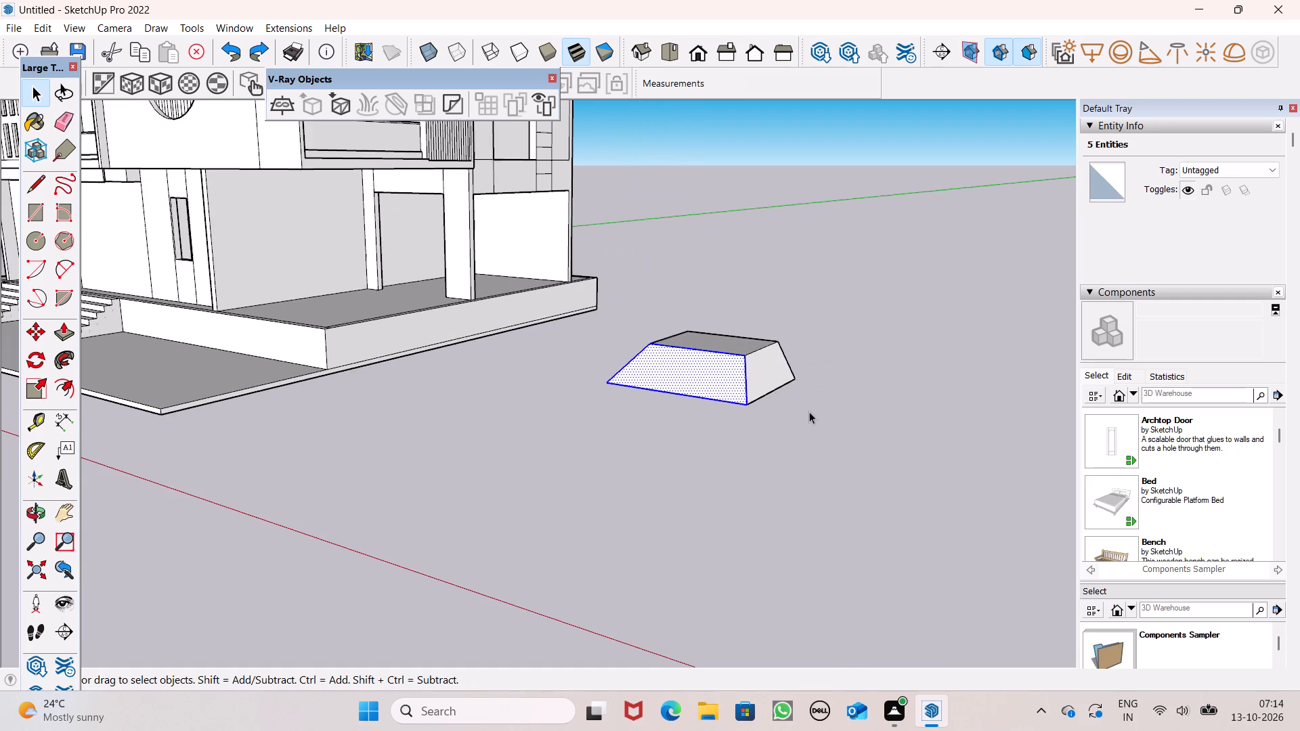
pyautogui.scroll(5, 761, 372)
pyautogui.scroll(1, 535, 265)
pyautogui.moveTo(535, 265); pyautogui.dragTo(564, 273, button='middle')
pyautogui.click(39, 391)
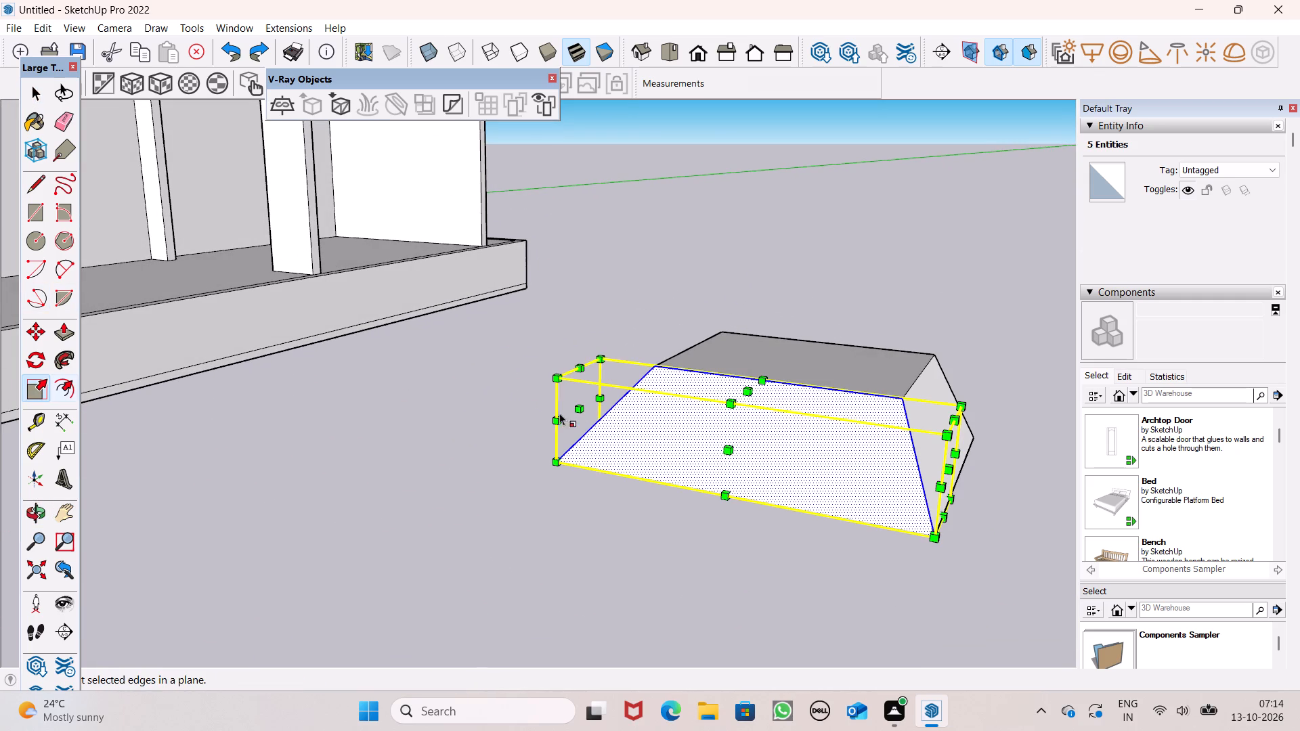
pyautogui.moveTo(729, 451); pyautogui.dragTo(700, 470)
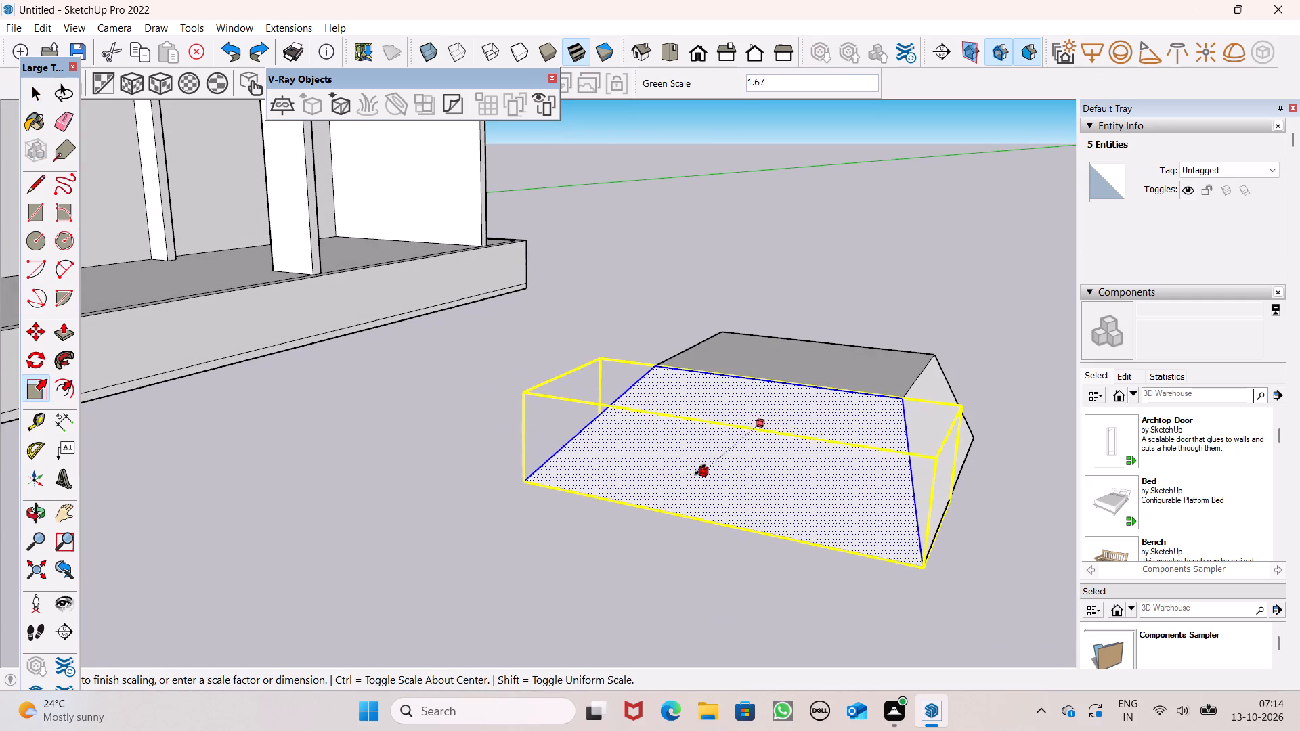
pyautogui.moveTo(700, 470); pyautogui.dragTo(632, 509)
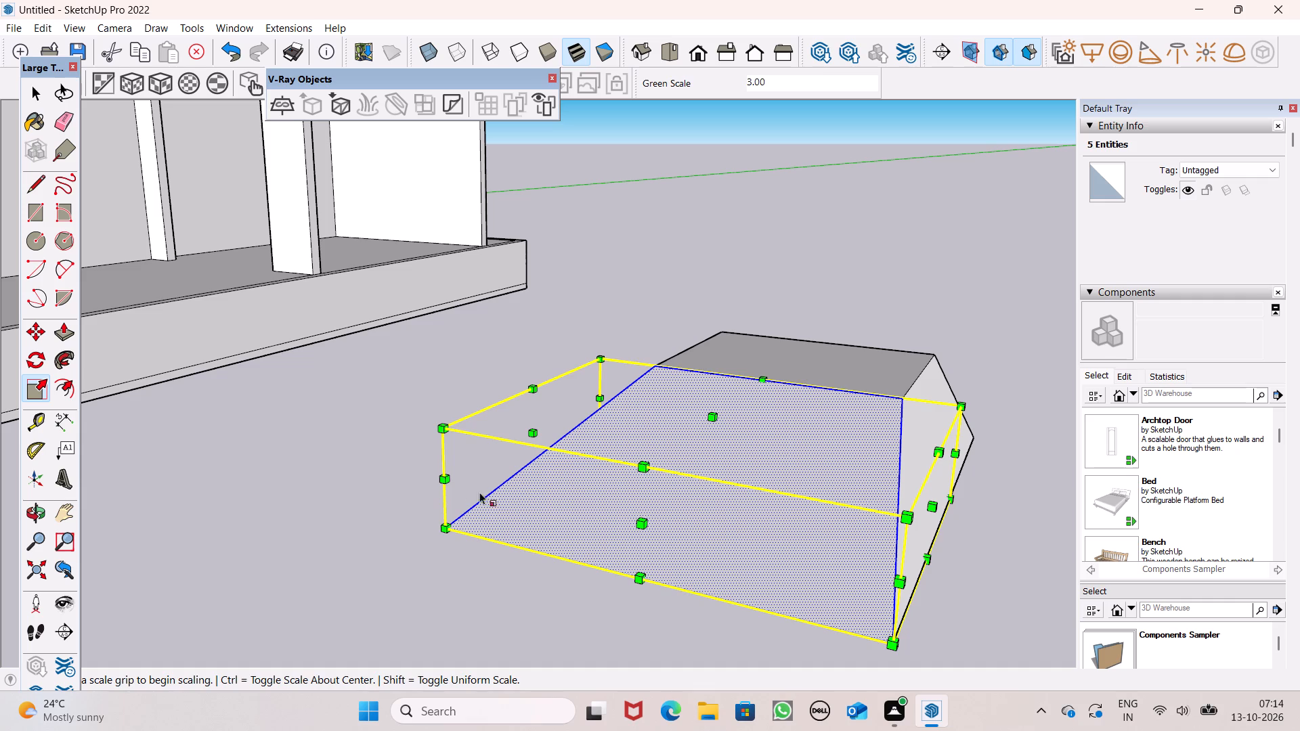
pyautogui.press('space')
pyautogui.press('v')
pyautogui.click(345, 485)
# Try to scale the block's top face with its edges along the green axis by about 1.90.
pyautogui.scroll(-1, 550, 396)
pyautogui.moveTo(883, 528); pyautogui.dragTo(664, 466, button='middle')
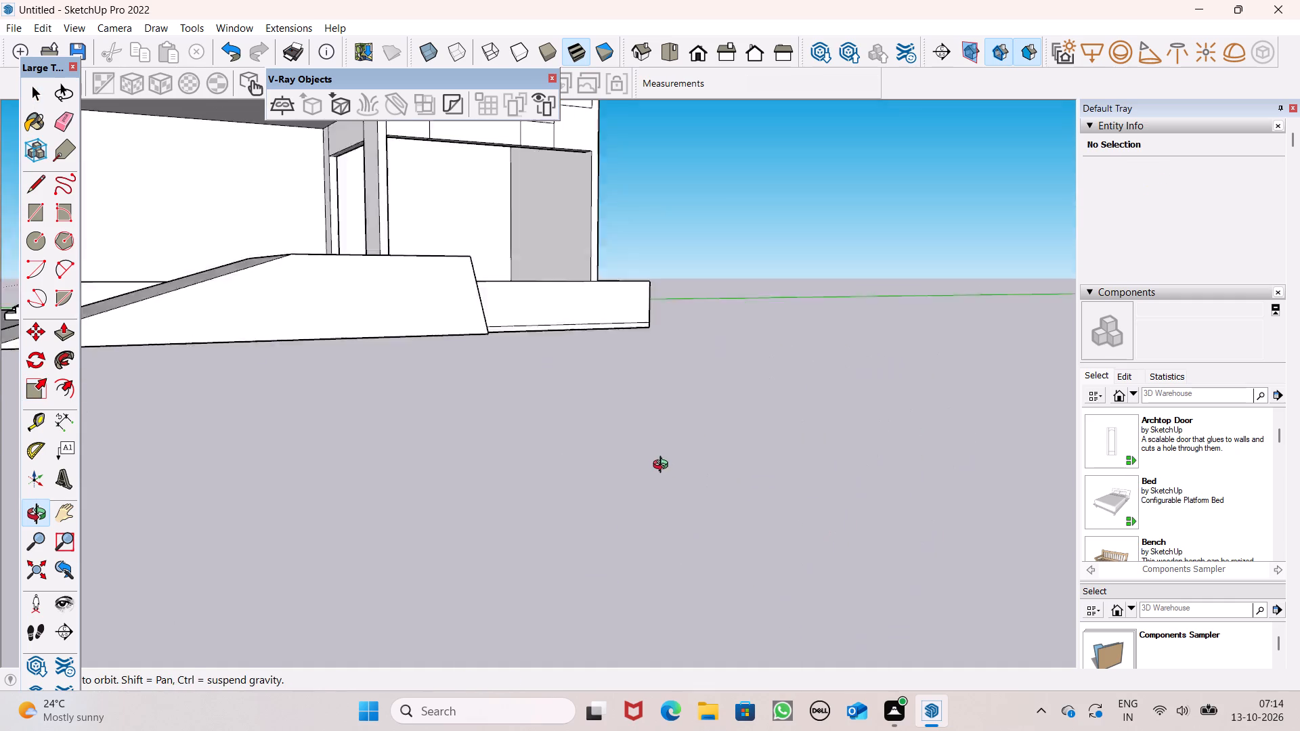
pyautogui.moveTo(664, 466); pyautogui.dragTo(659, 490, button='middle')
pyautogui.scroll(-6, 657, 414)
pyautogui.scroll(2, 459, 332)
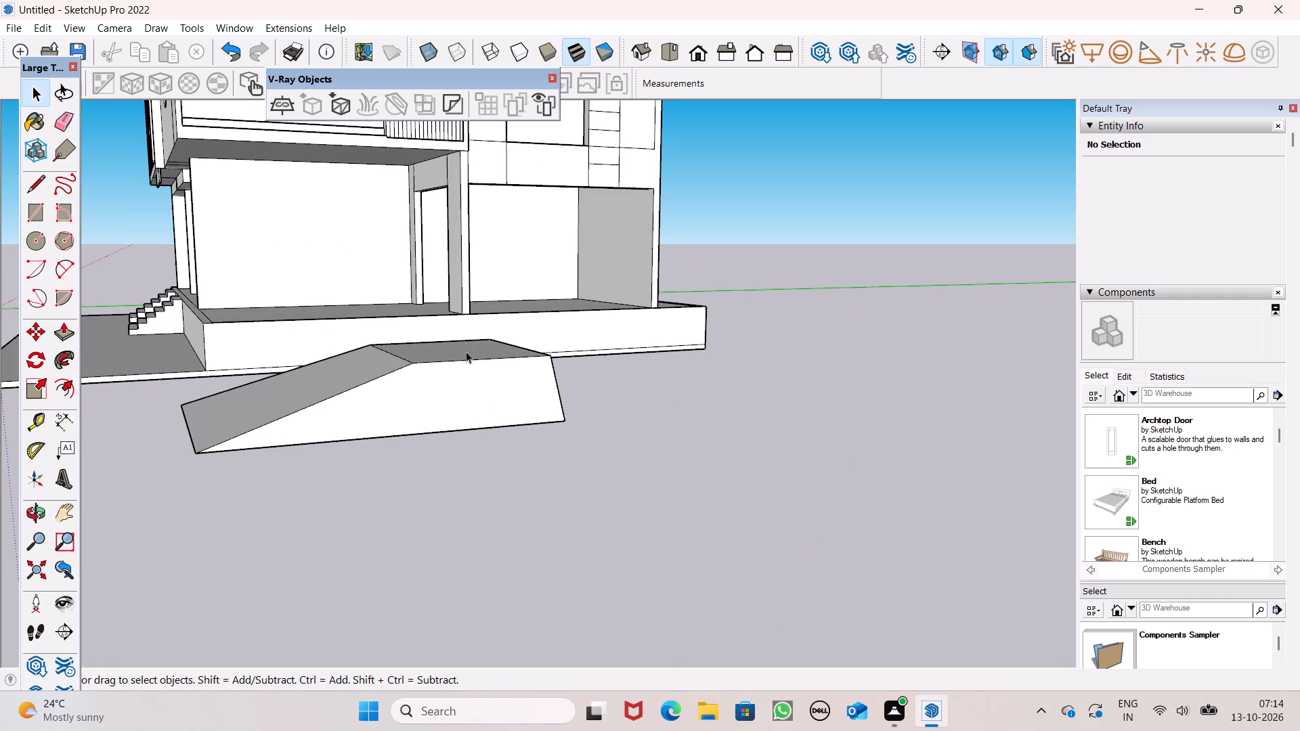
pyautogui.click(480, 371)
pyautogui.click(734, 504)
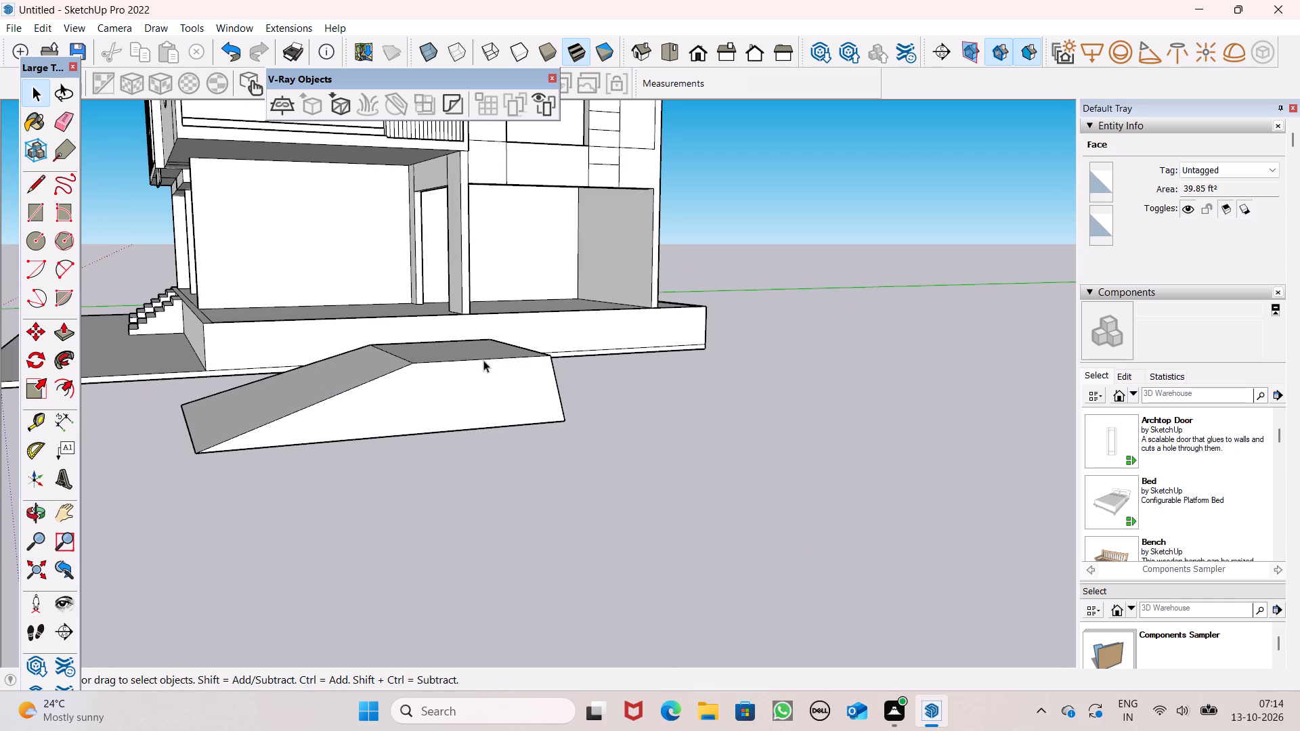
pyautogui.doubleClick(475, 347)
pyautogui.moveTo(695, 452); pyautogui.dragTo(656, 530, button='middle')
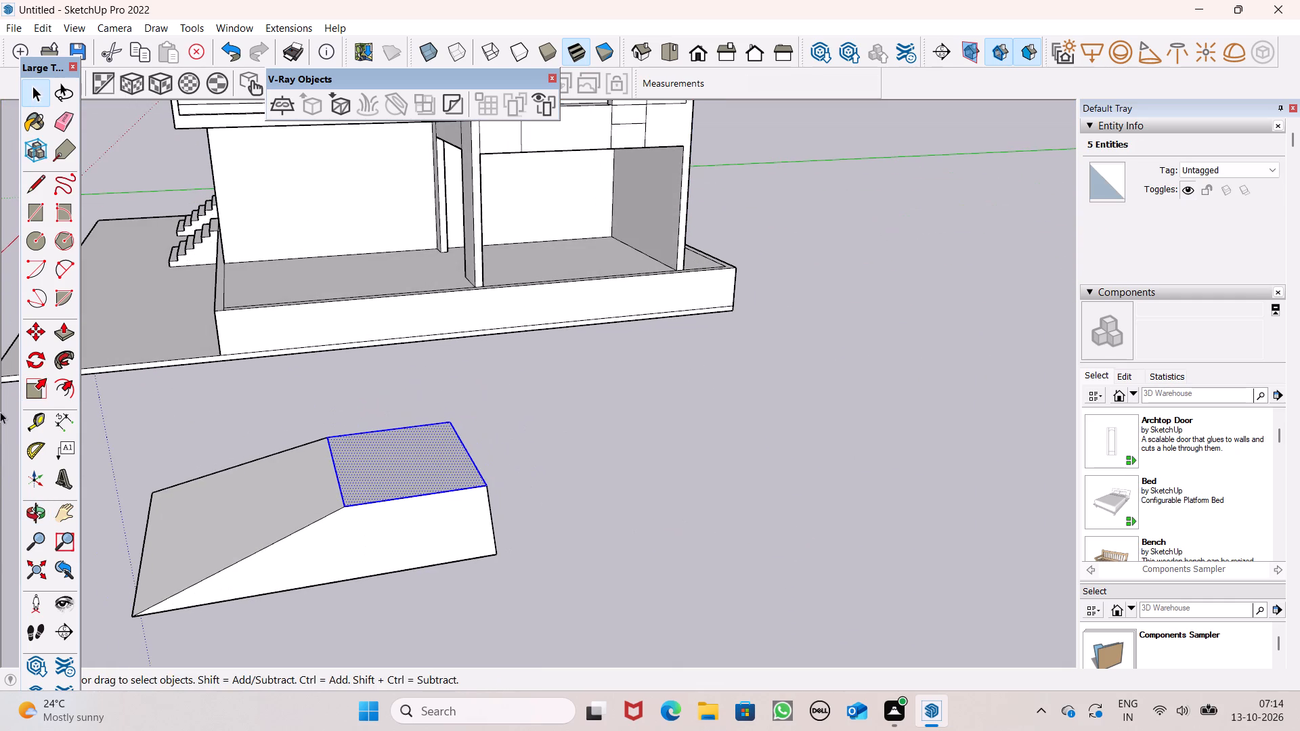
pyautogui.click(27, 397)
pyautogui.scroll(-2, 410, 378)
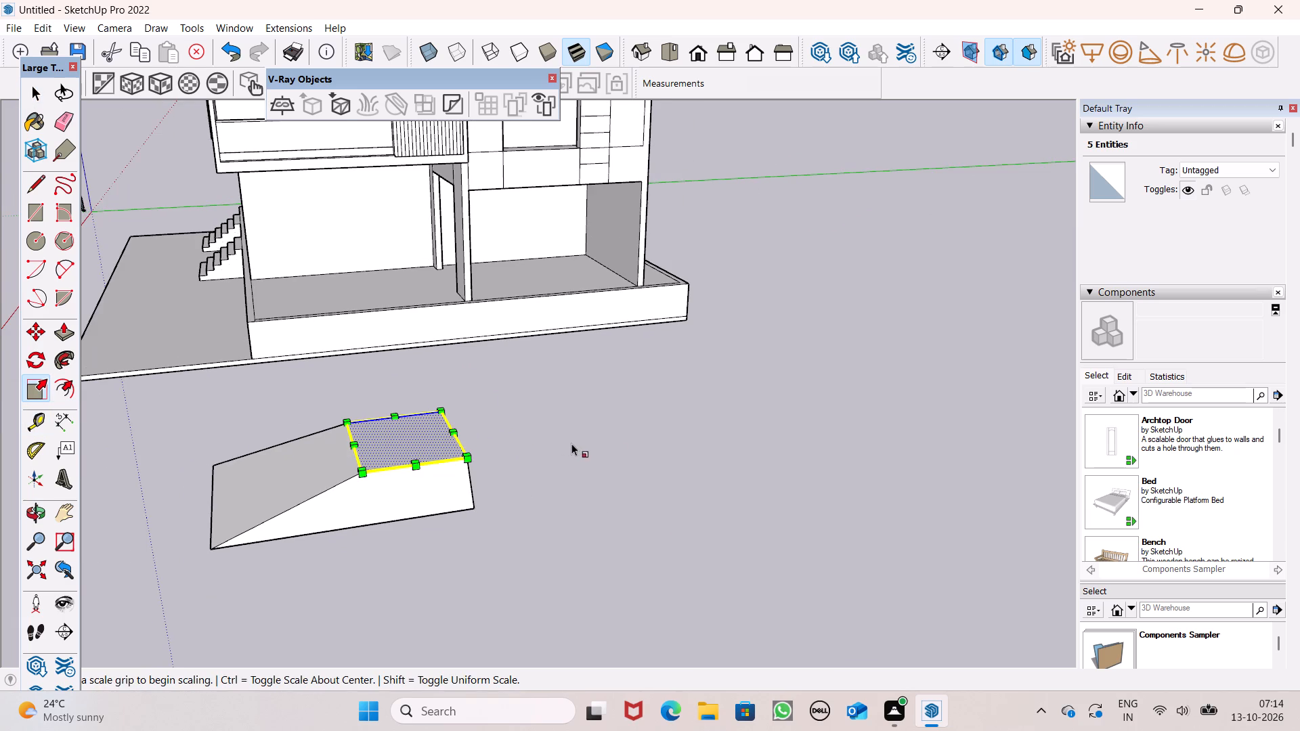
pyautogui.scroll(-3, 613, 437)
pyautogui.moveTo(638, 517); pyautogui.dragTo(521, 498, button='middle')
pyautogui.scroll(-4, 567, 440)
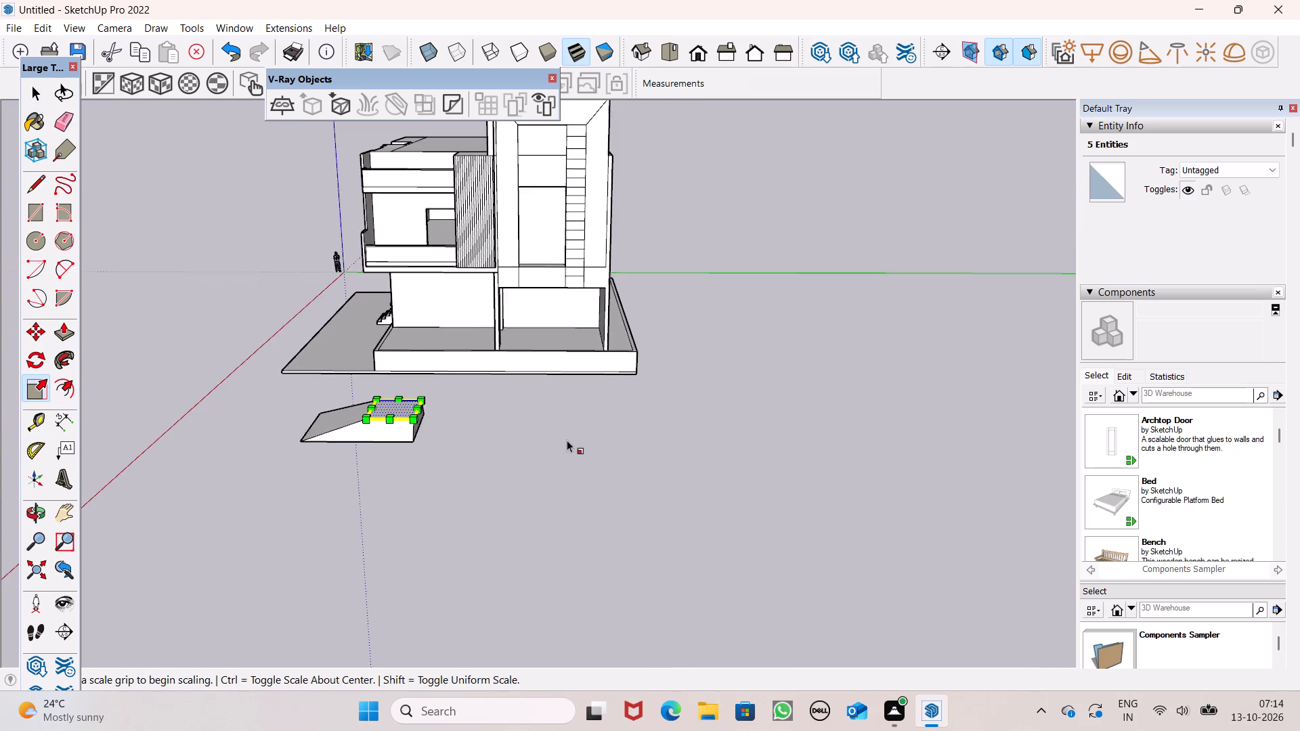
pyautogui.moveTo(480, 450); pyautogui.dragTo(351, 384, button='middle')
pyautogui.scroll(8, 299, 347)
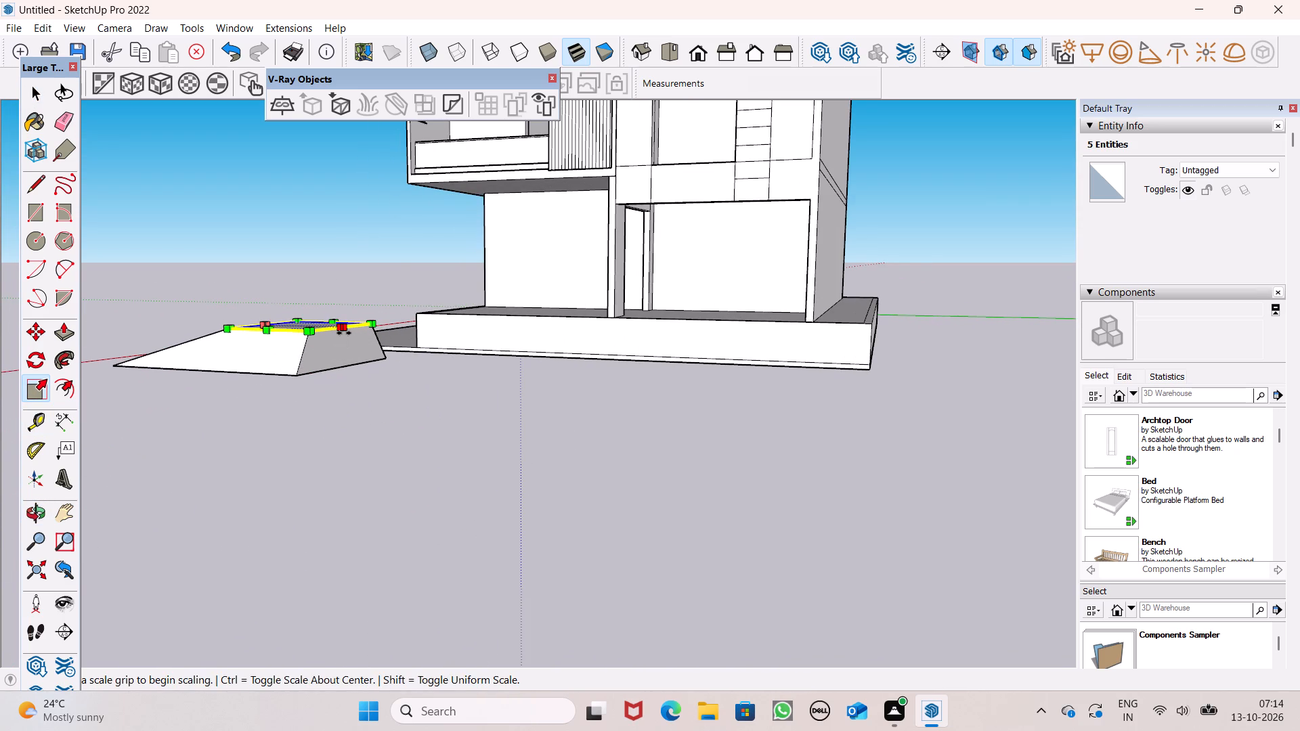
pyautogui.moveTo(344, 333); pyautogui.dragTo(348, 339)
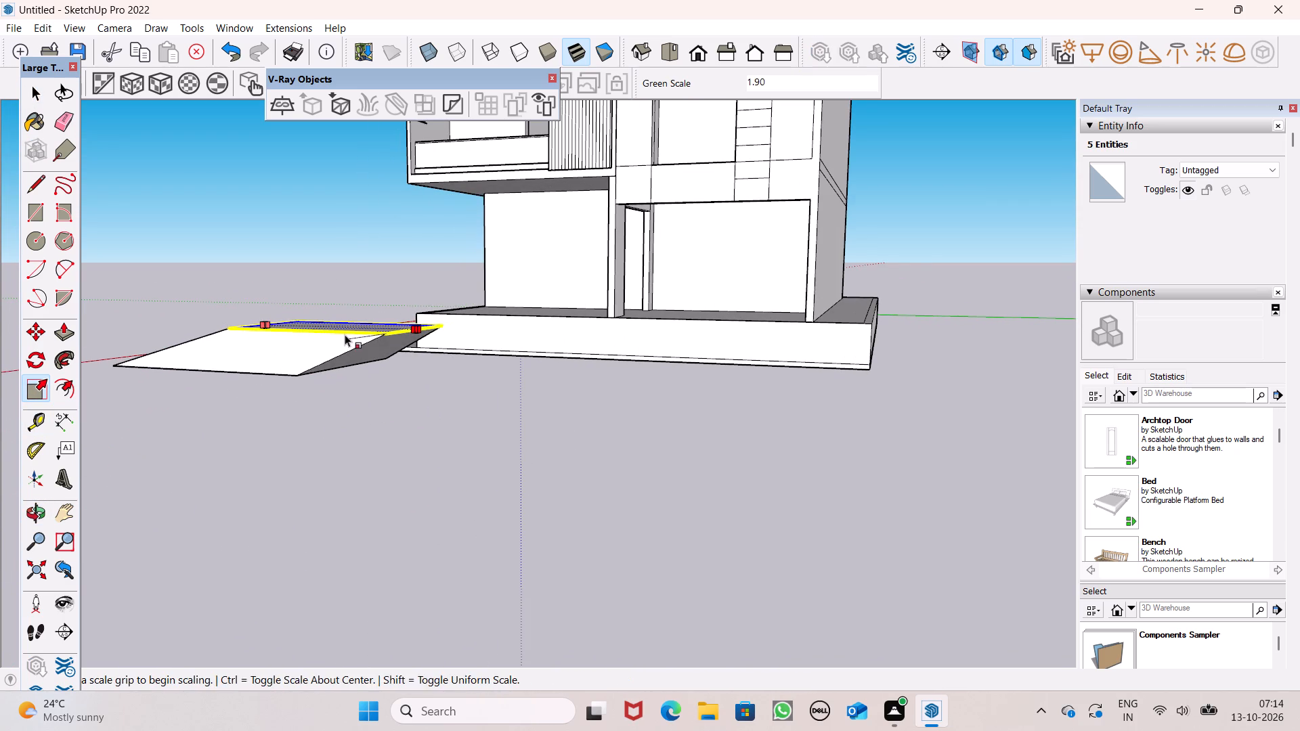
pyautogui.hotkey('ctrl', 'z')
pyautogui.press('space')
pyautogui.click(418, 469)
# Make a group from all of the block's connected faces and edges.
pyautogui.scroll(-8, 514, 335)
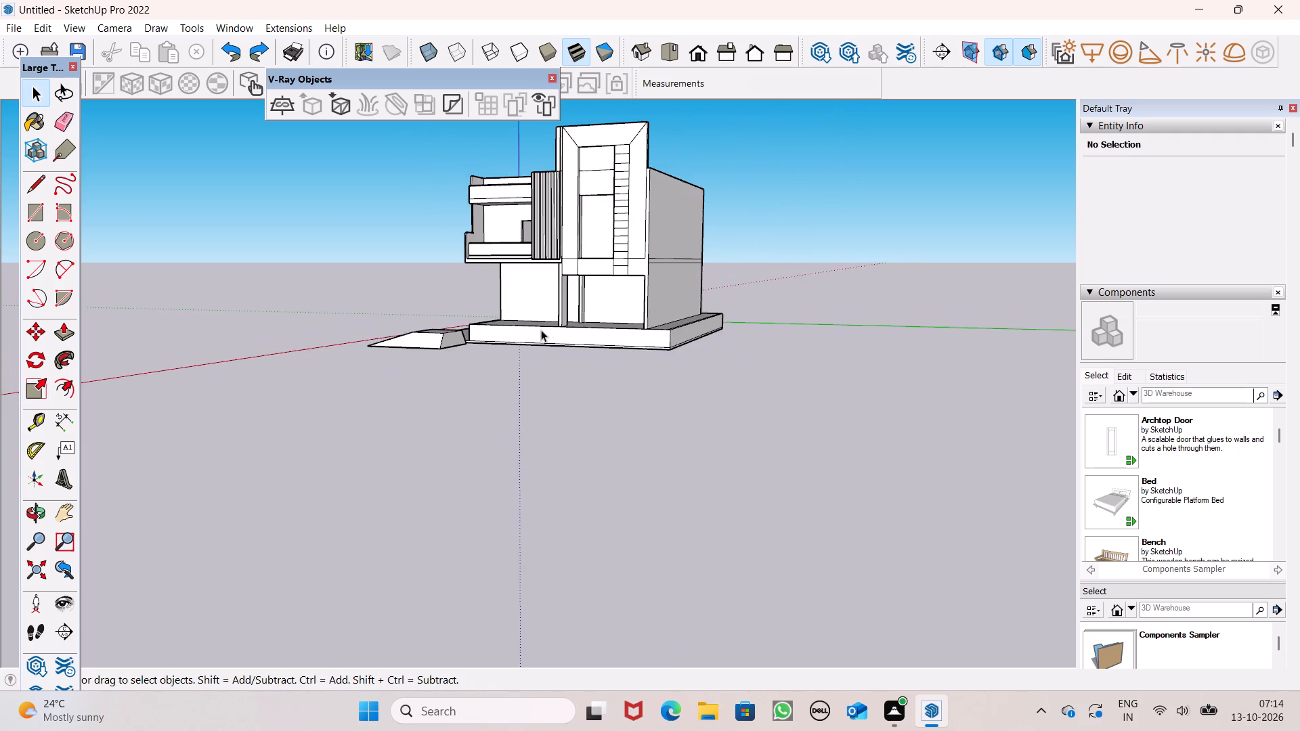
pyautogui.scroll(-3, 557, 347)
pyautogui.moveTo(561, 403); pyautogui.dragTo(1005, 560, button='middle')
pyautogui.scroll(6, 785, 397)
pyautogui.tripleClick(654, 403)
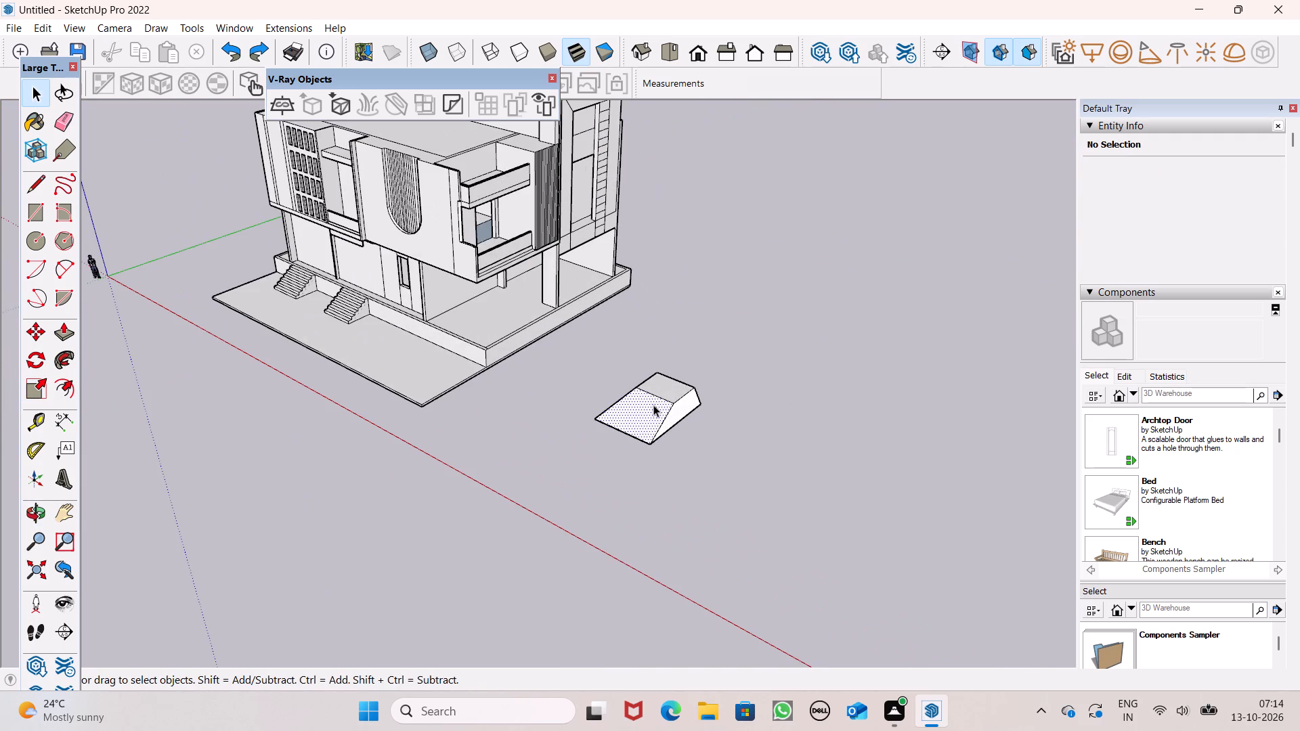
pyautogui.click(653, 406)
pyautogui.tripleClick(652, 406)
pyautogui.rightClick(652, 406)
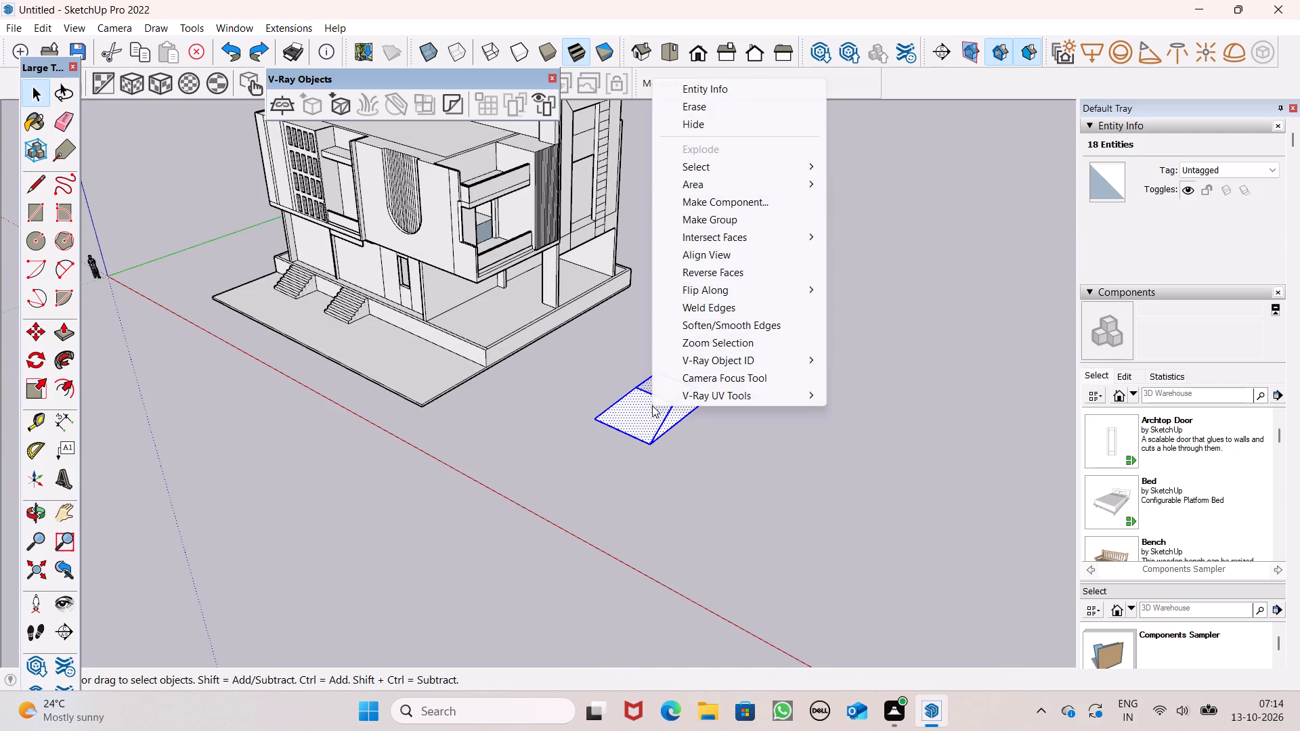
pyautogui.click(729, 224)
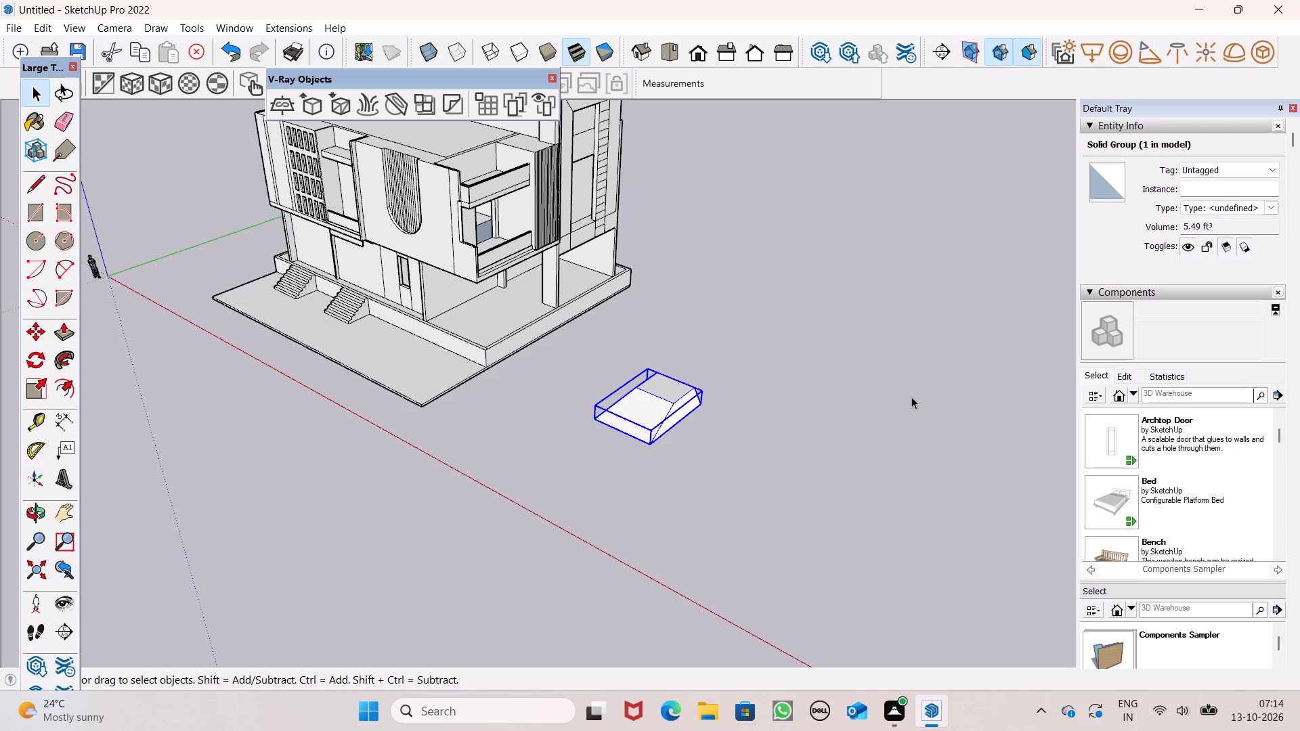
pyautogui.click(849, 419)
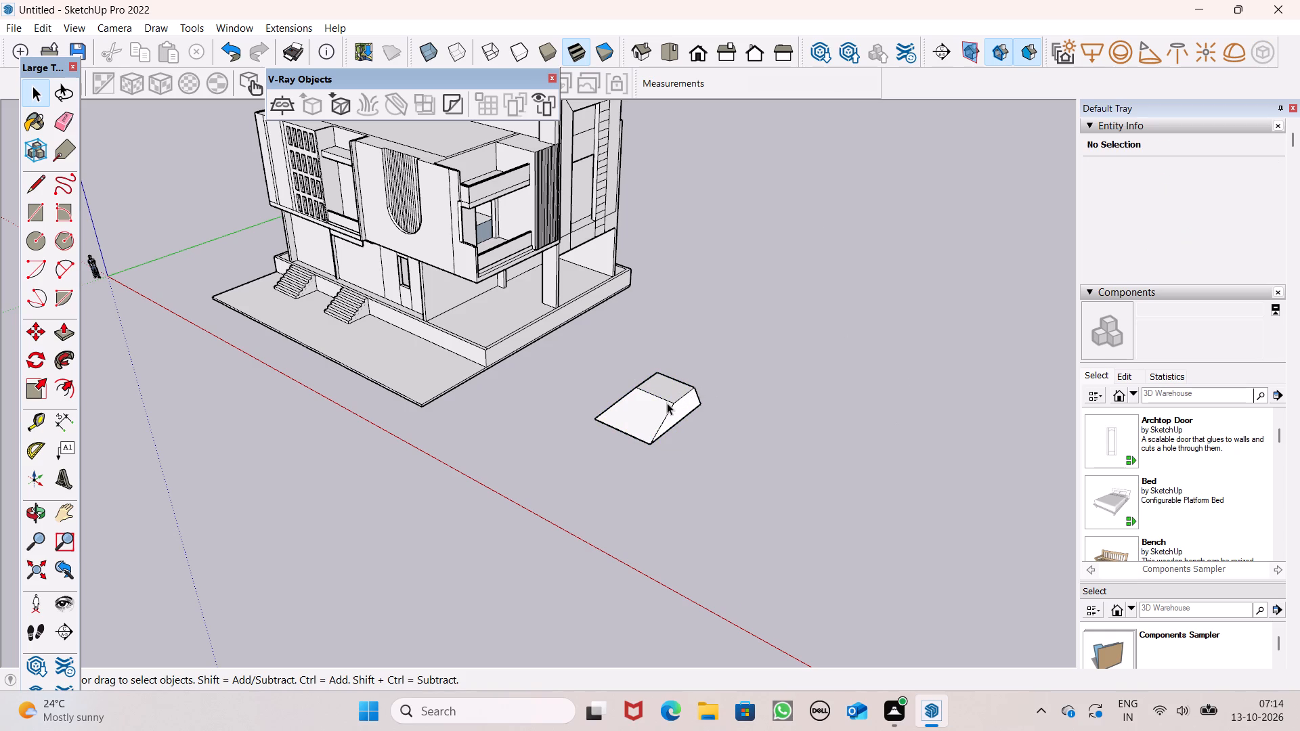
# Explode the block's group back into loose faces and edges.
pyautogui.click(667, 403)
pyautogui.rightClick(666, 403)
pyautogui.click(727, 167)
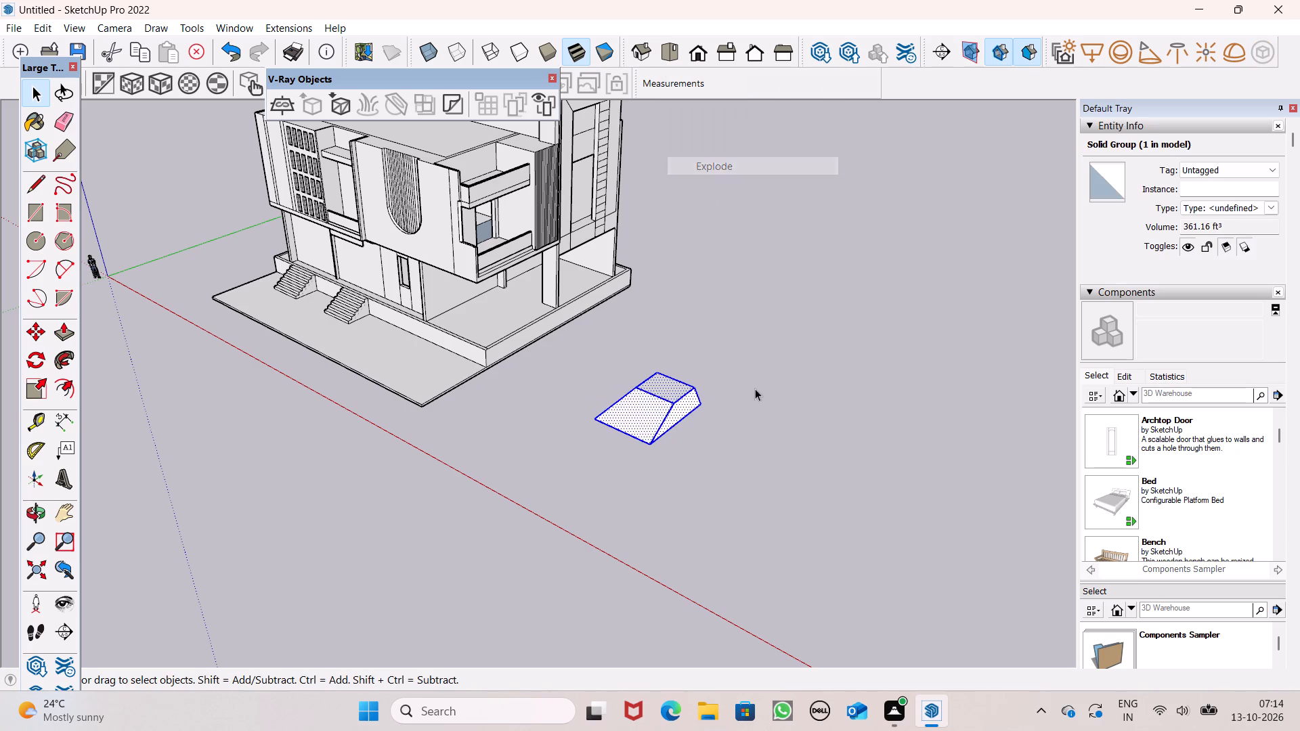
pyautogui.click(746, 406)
# Scale the block's long sloped face up over the top along the green and blue axes by about 1.6 and 1.4.
pyautogui.scroll(8, 668, 406)
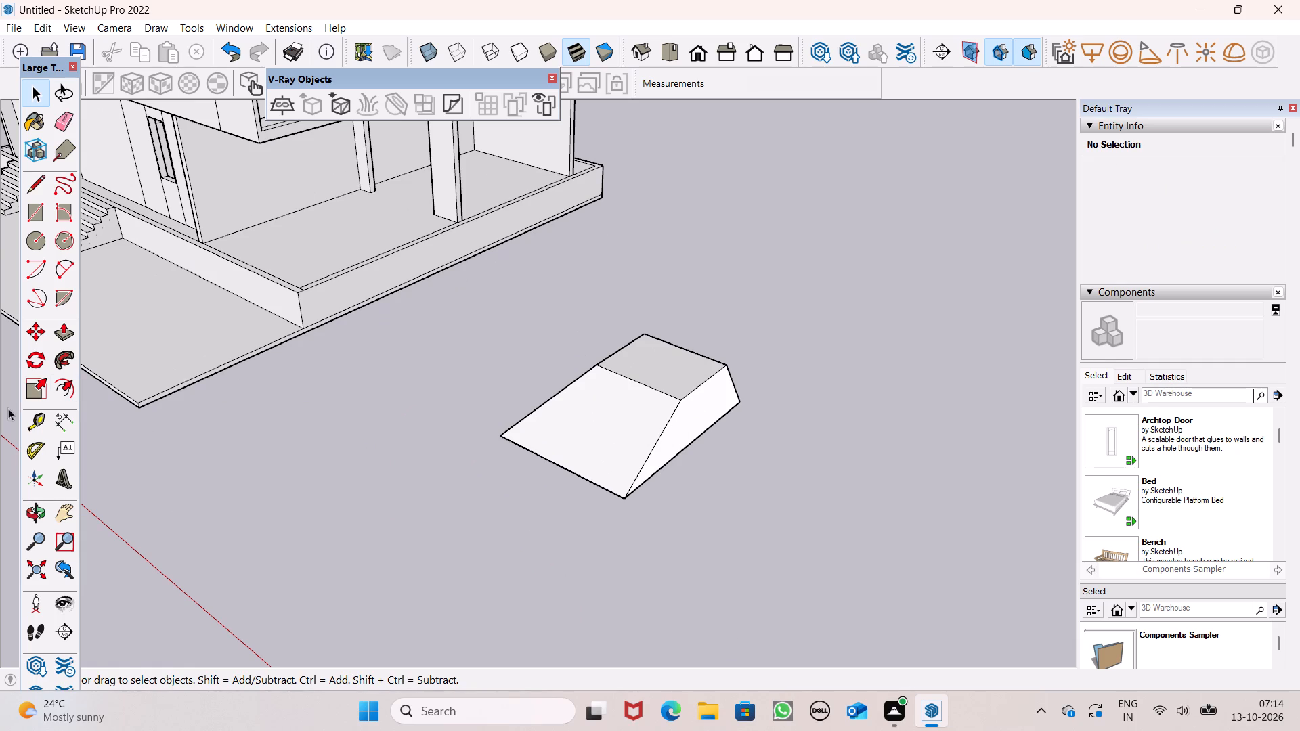
pyautogui.click(39, 390)
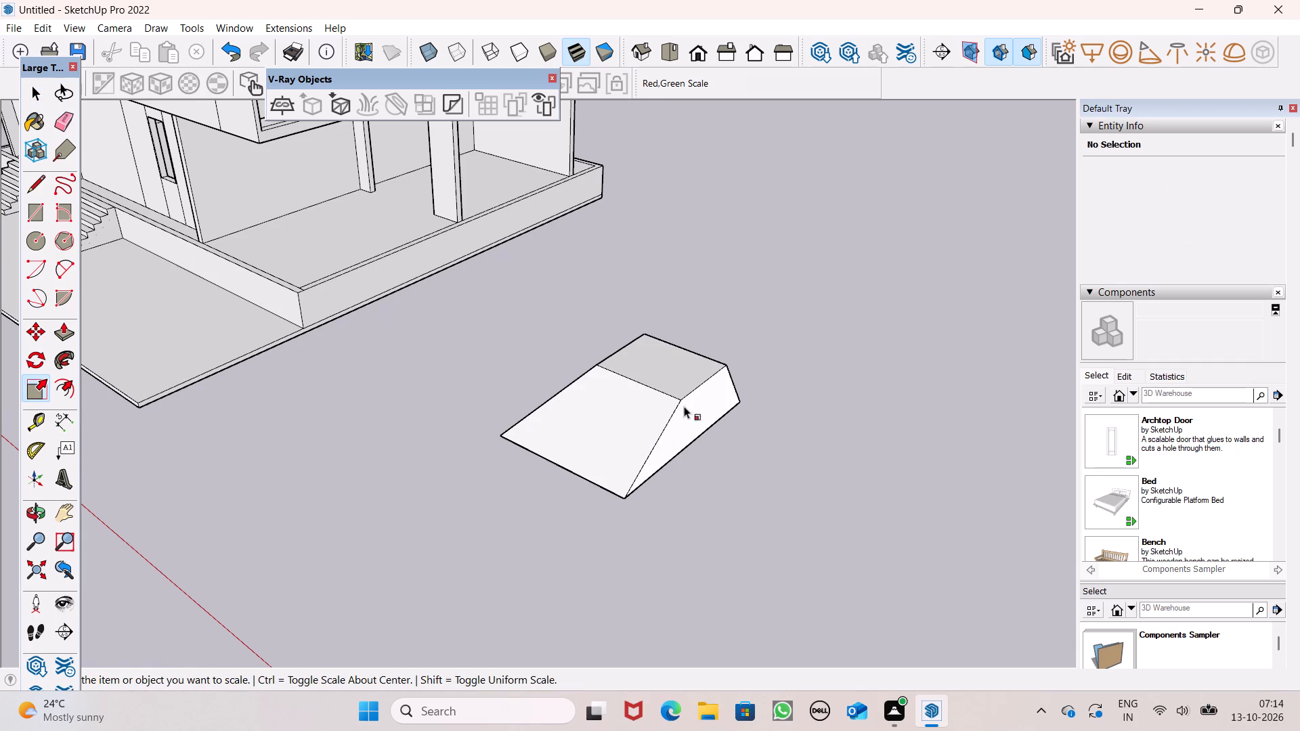
pyautogui.click(657, 405)
pyautogui.moveTo(635, 376); pyautogui.dragTo(647, 368)
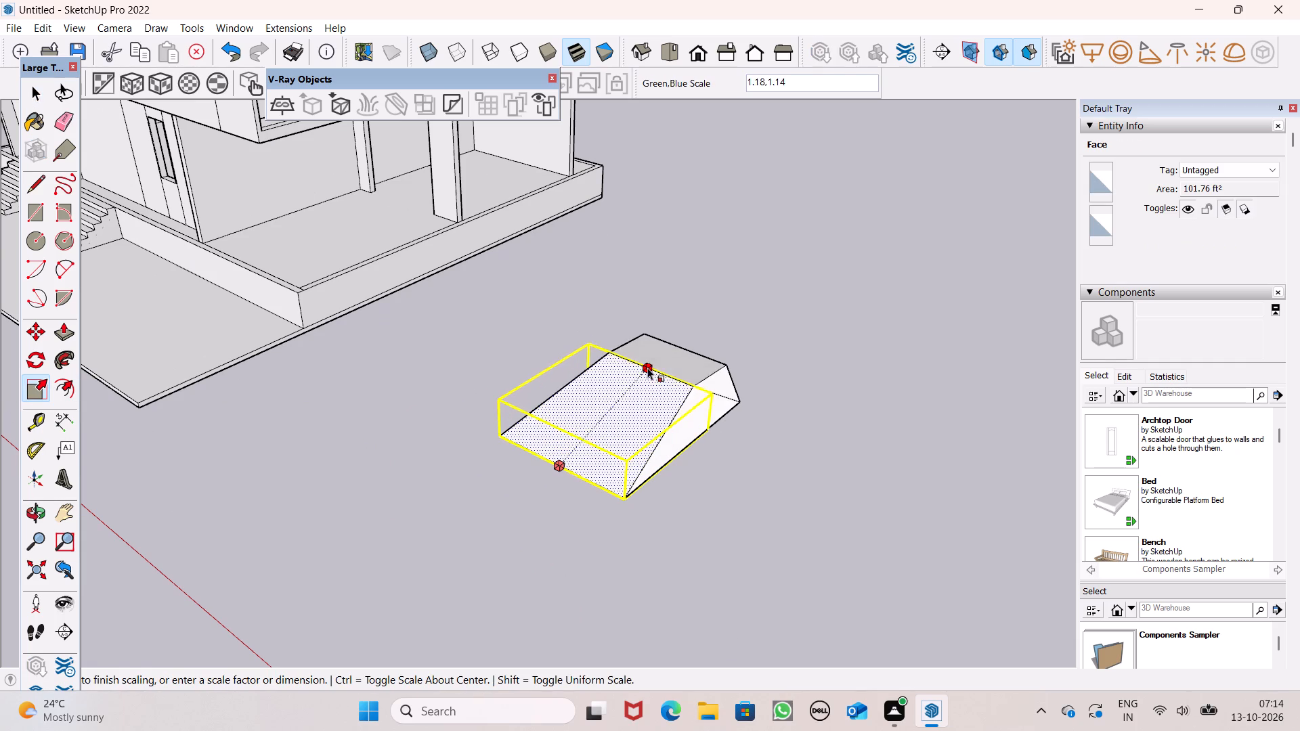
pyautogui.moveTo(647, 368); pyautogui.dragTo(675, 342)
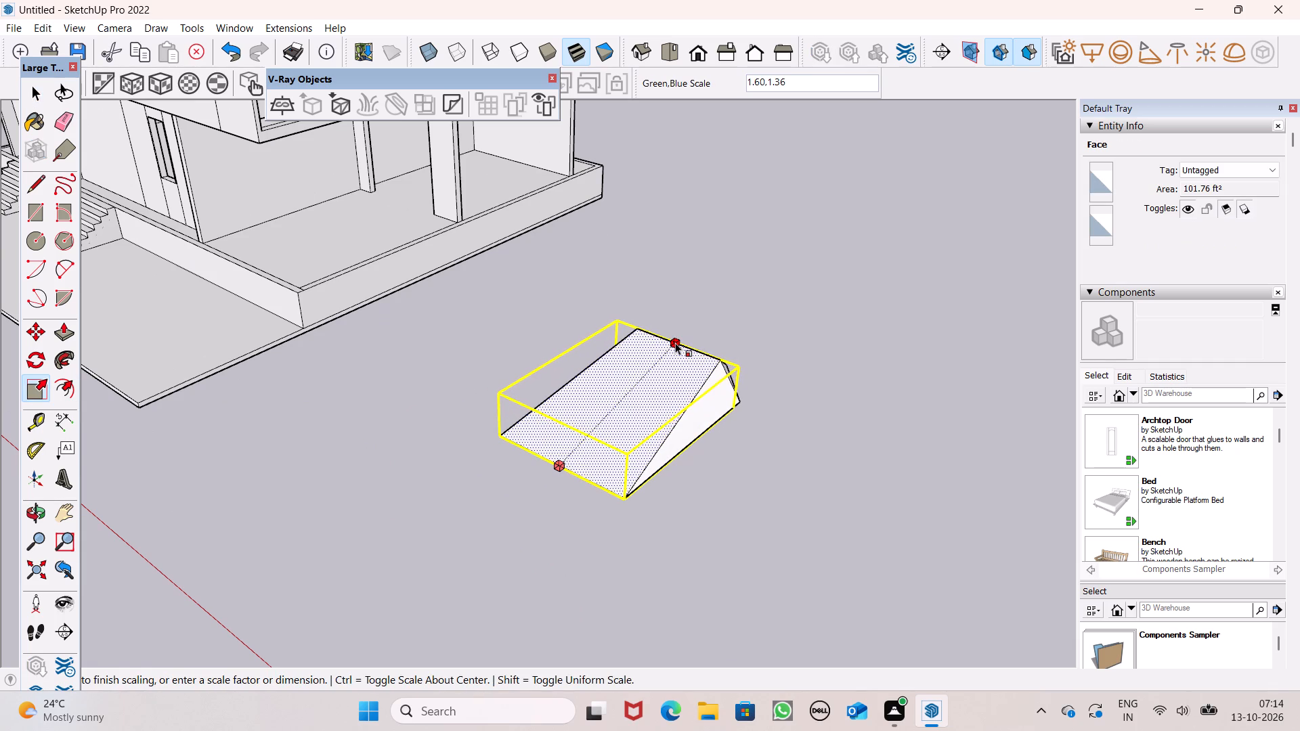
pyautogui.moveTo(675, 342); pyautogui.dragTo(679, 342)
pyautogui.press('space')
pyautogui.click(840, 372)
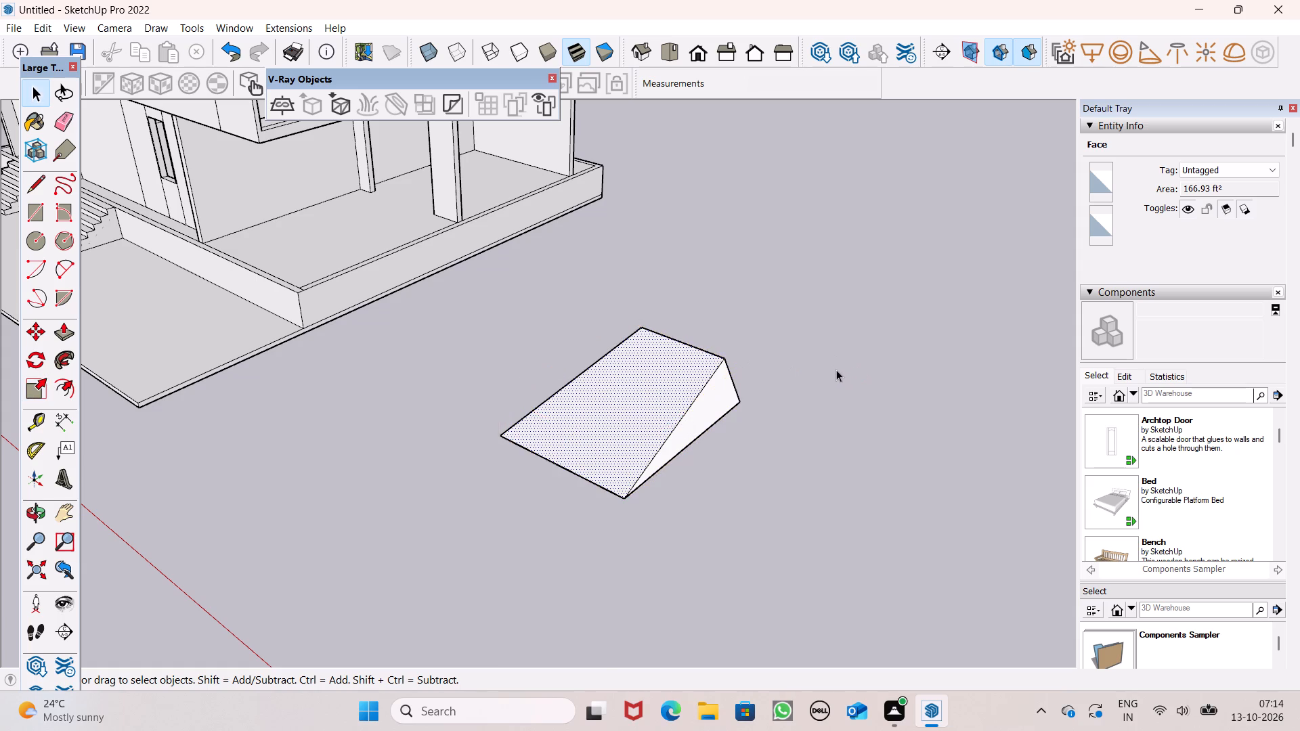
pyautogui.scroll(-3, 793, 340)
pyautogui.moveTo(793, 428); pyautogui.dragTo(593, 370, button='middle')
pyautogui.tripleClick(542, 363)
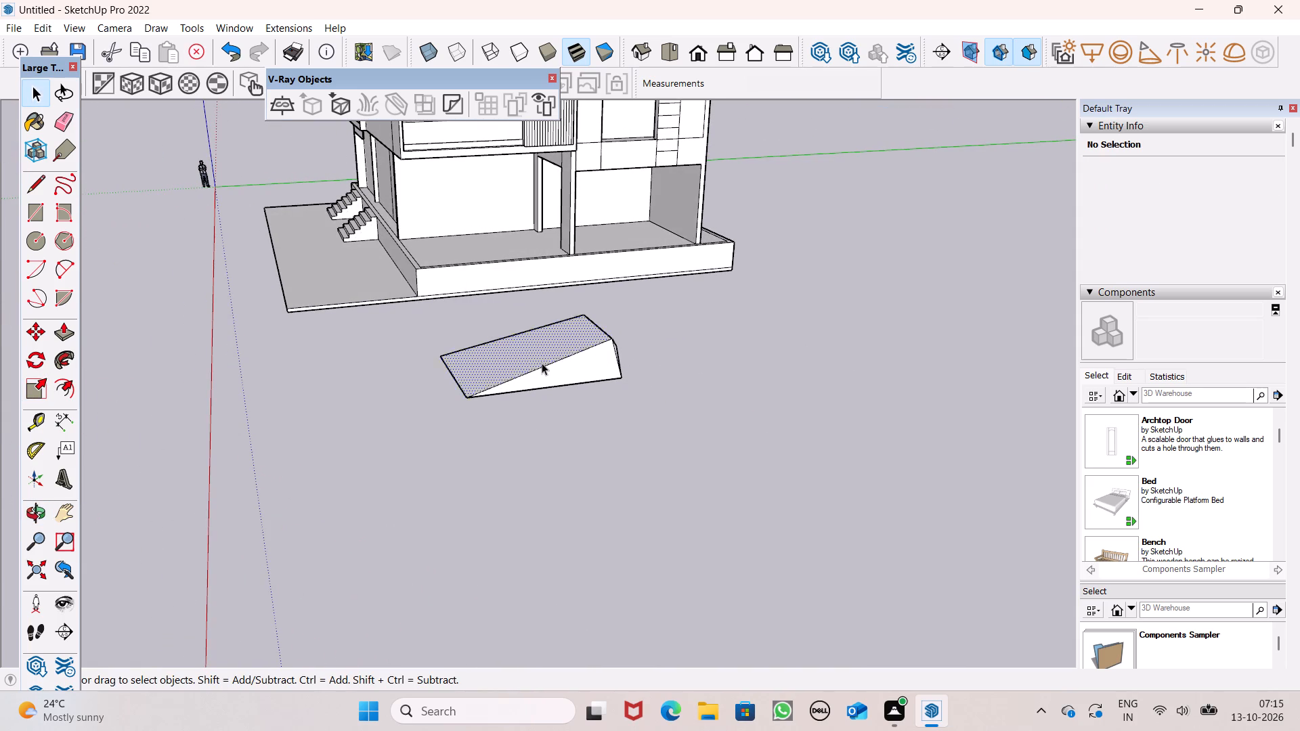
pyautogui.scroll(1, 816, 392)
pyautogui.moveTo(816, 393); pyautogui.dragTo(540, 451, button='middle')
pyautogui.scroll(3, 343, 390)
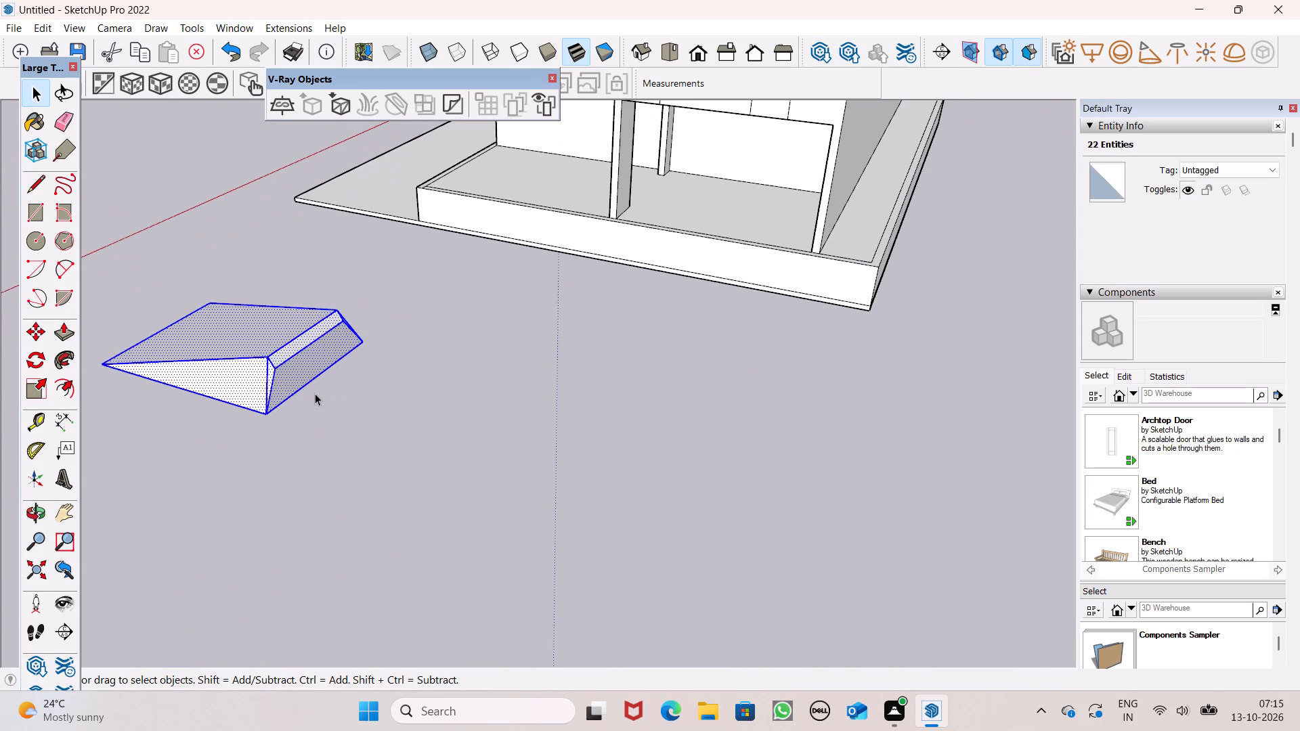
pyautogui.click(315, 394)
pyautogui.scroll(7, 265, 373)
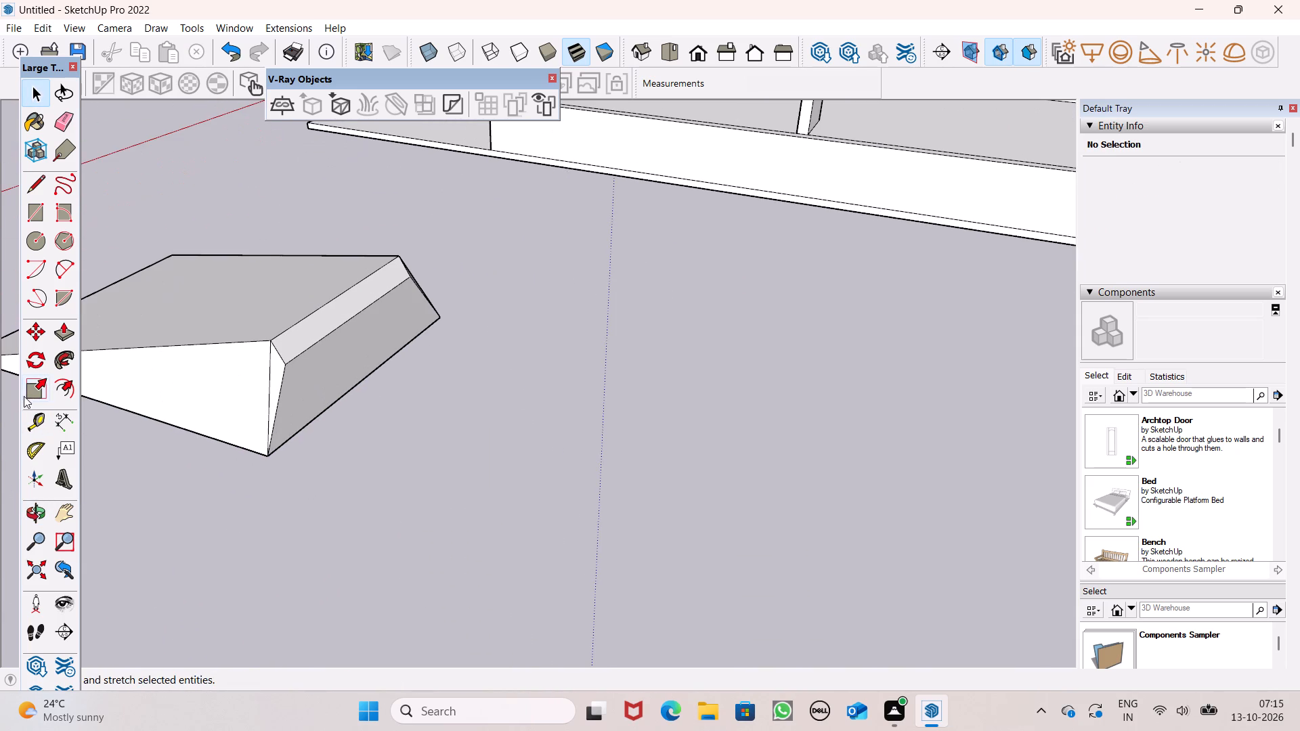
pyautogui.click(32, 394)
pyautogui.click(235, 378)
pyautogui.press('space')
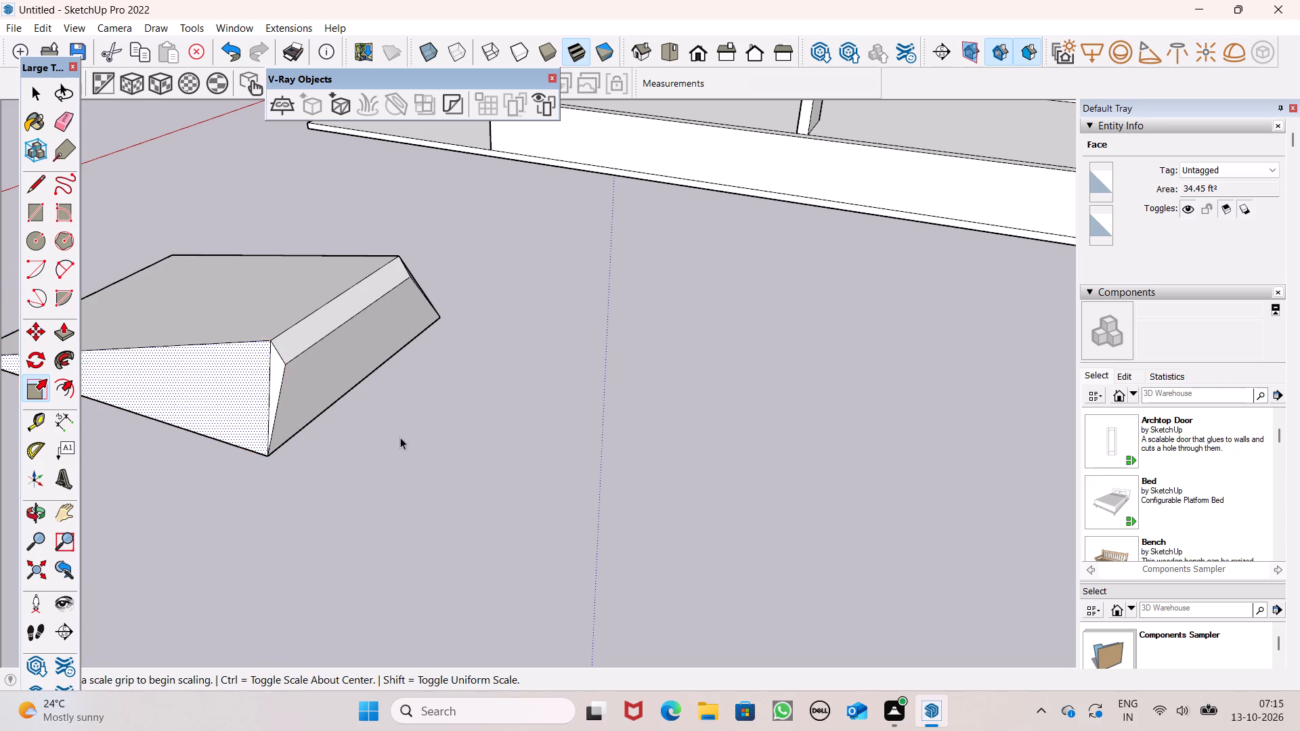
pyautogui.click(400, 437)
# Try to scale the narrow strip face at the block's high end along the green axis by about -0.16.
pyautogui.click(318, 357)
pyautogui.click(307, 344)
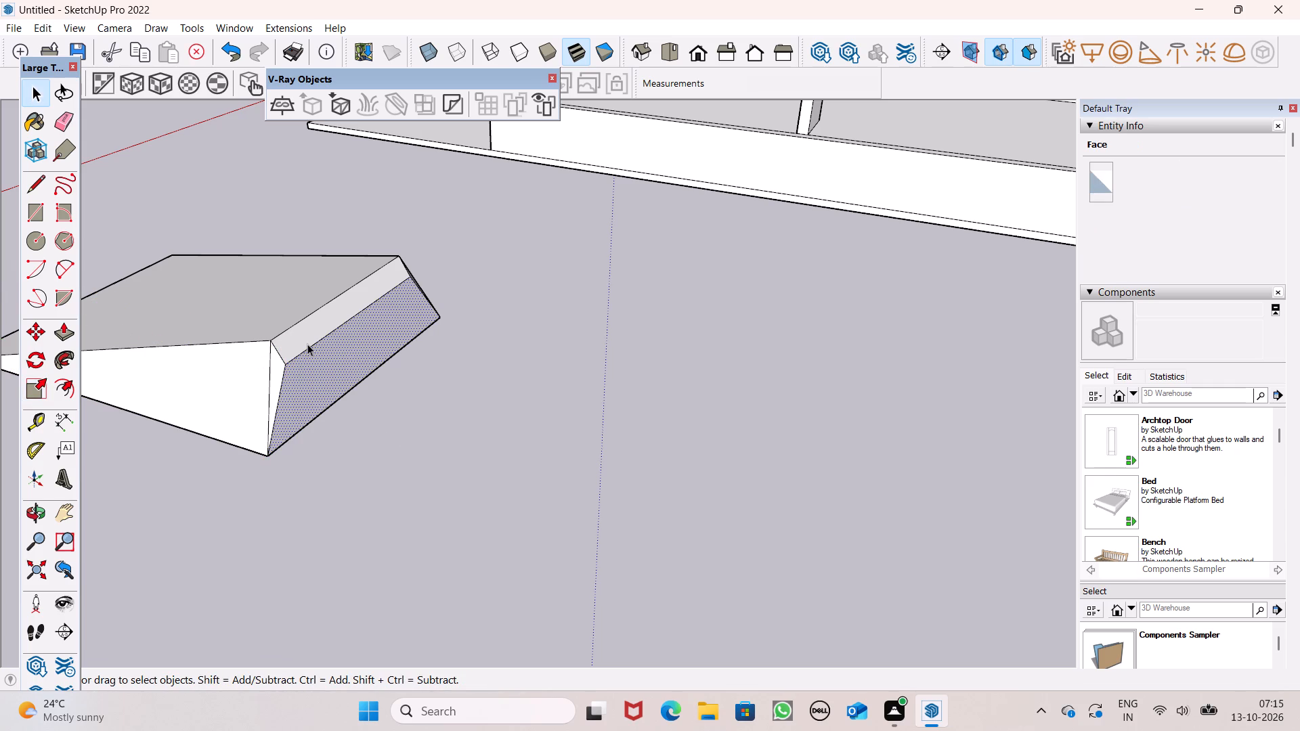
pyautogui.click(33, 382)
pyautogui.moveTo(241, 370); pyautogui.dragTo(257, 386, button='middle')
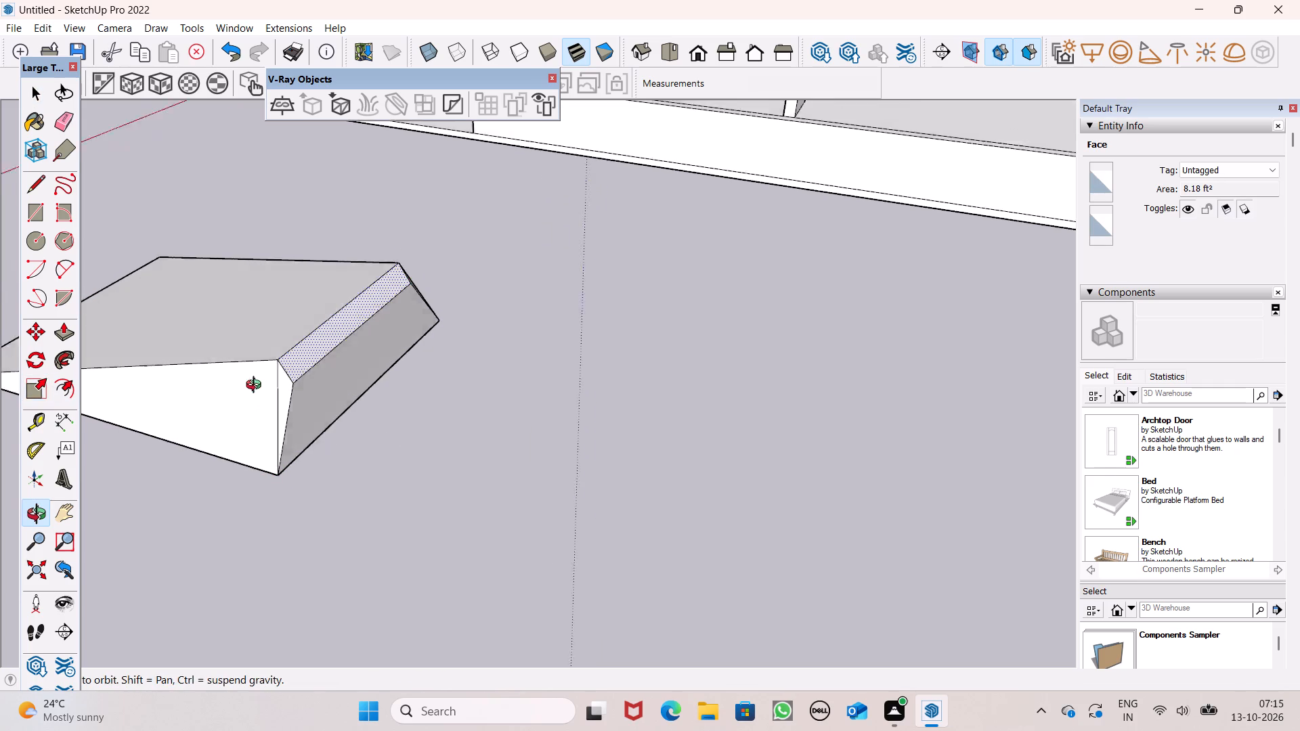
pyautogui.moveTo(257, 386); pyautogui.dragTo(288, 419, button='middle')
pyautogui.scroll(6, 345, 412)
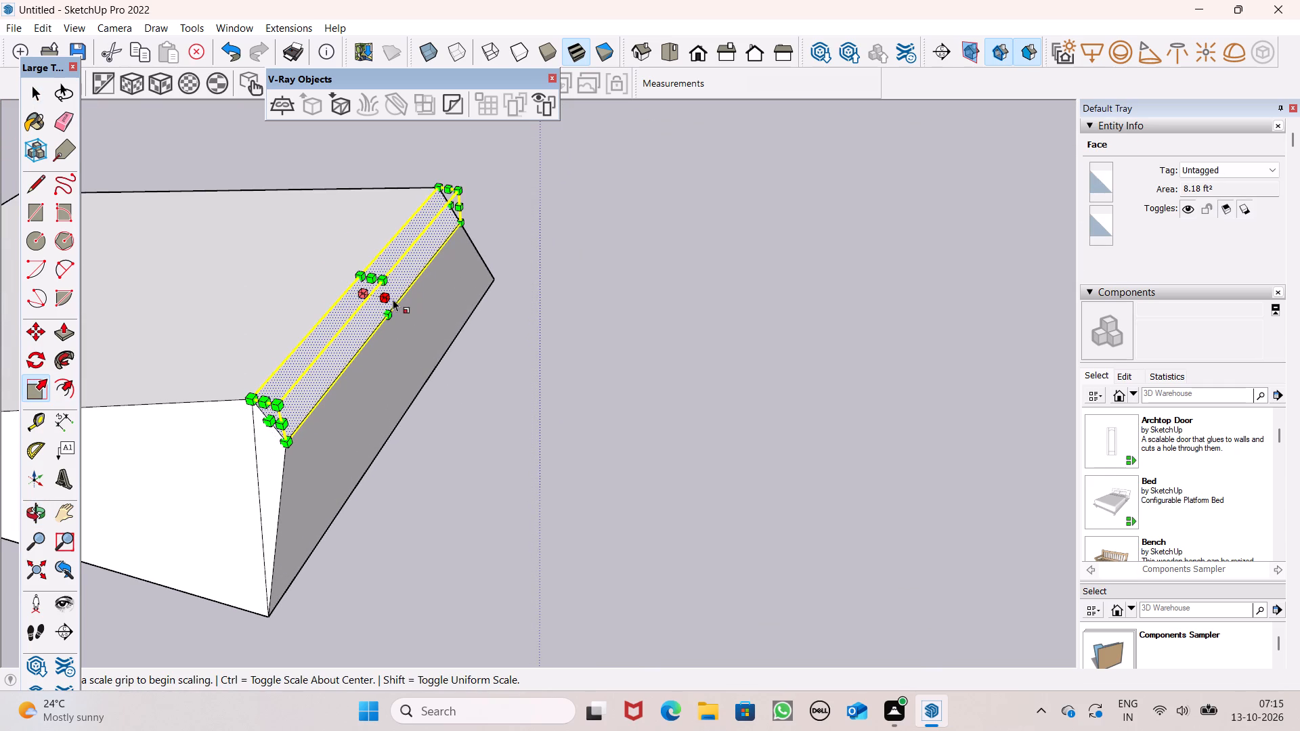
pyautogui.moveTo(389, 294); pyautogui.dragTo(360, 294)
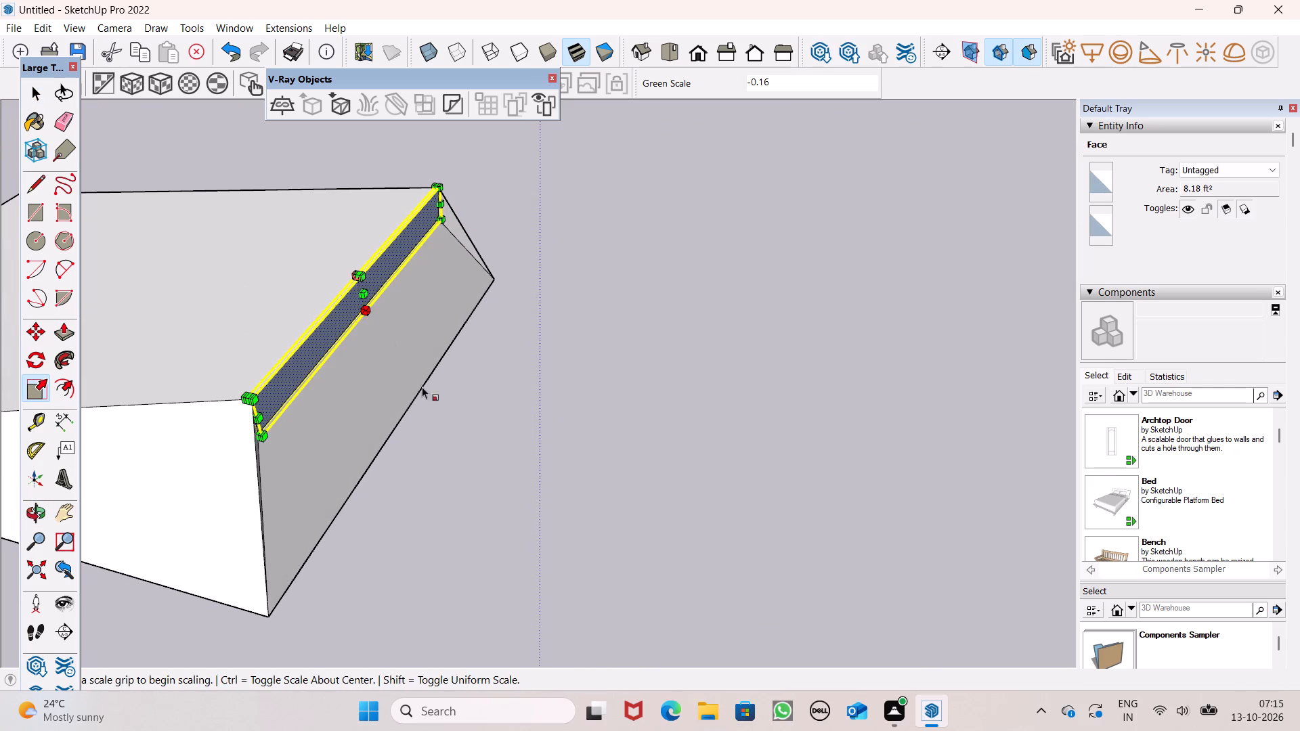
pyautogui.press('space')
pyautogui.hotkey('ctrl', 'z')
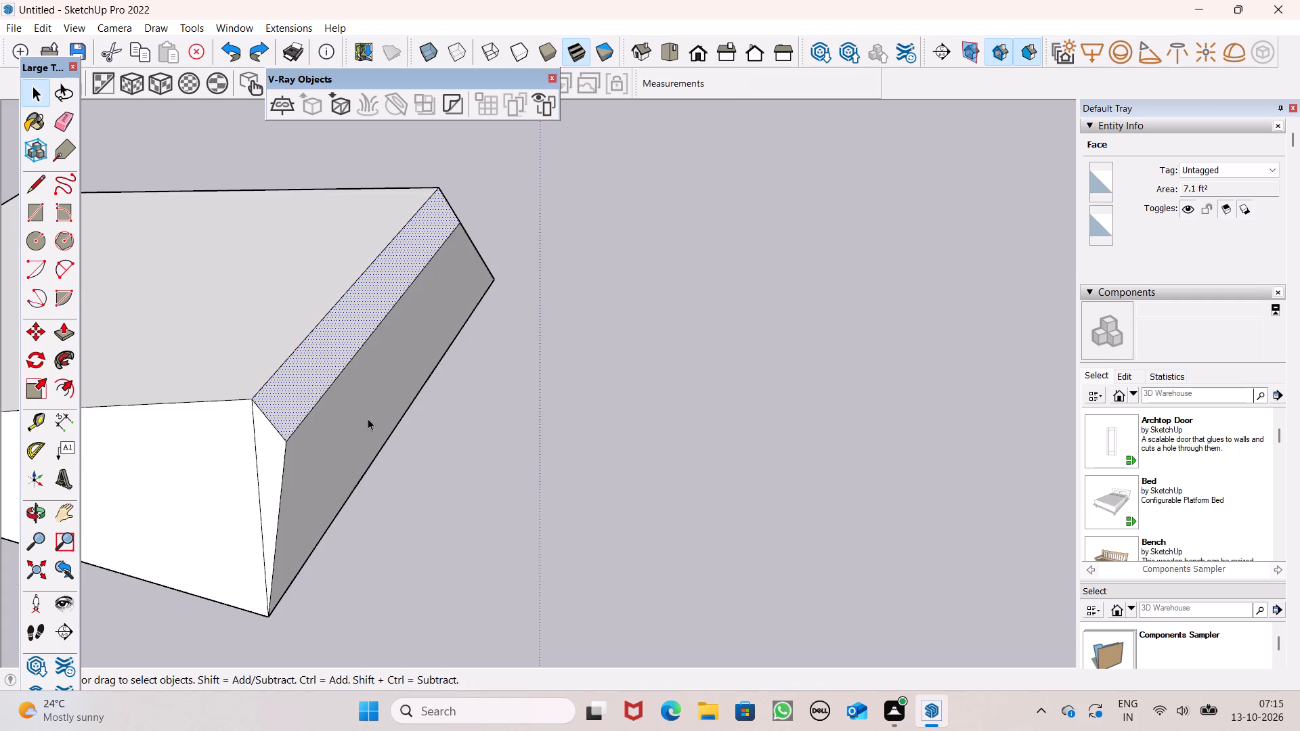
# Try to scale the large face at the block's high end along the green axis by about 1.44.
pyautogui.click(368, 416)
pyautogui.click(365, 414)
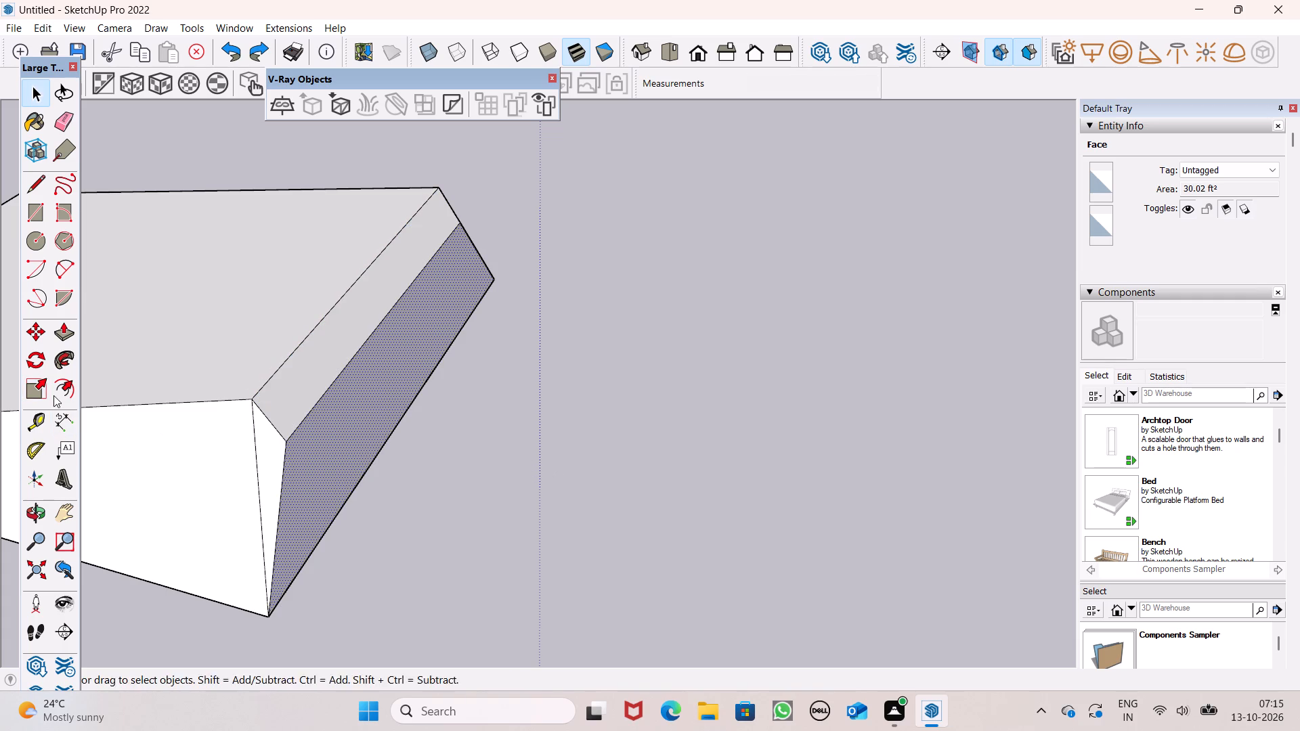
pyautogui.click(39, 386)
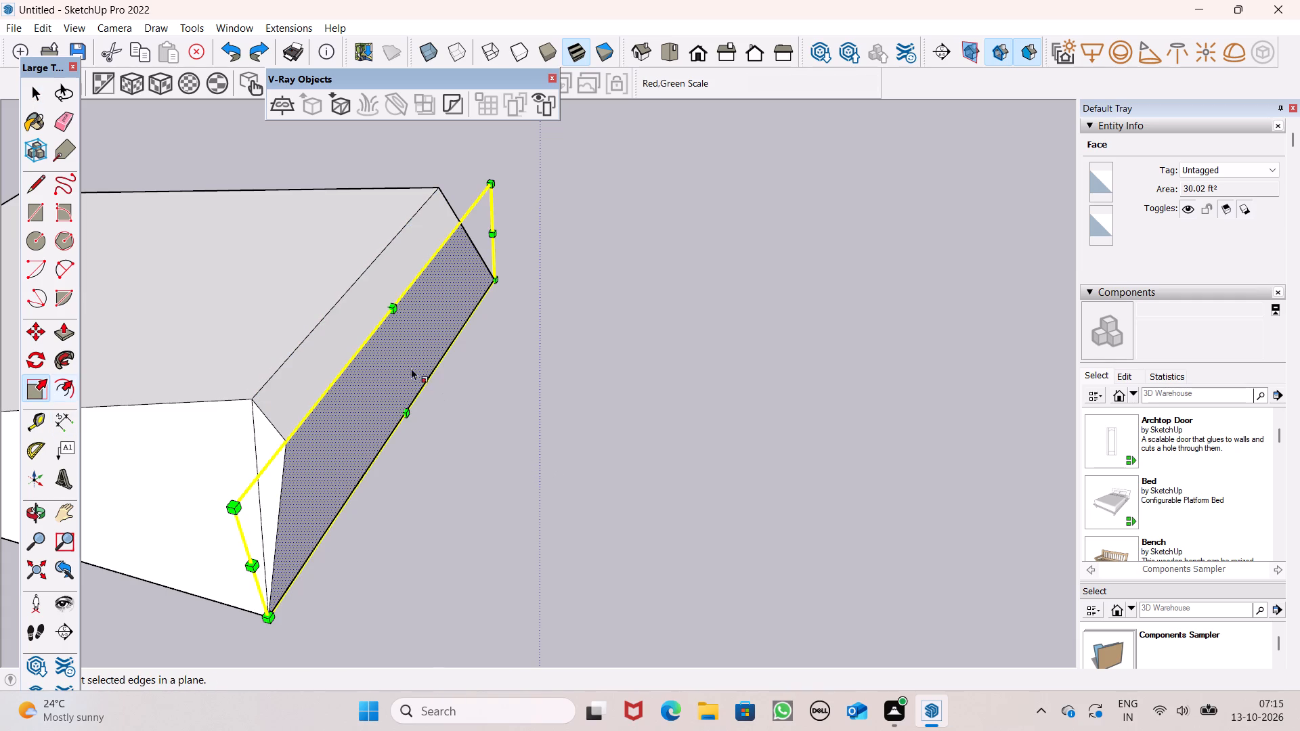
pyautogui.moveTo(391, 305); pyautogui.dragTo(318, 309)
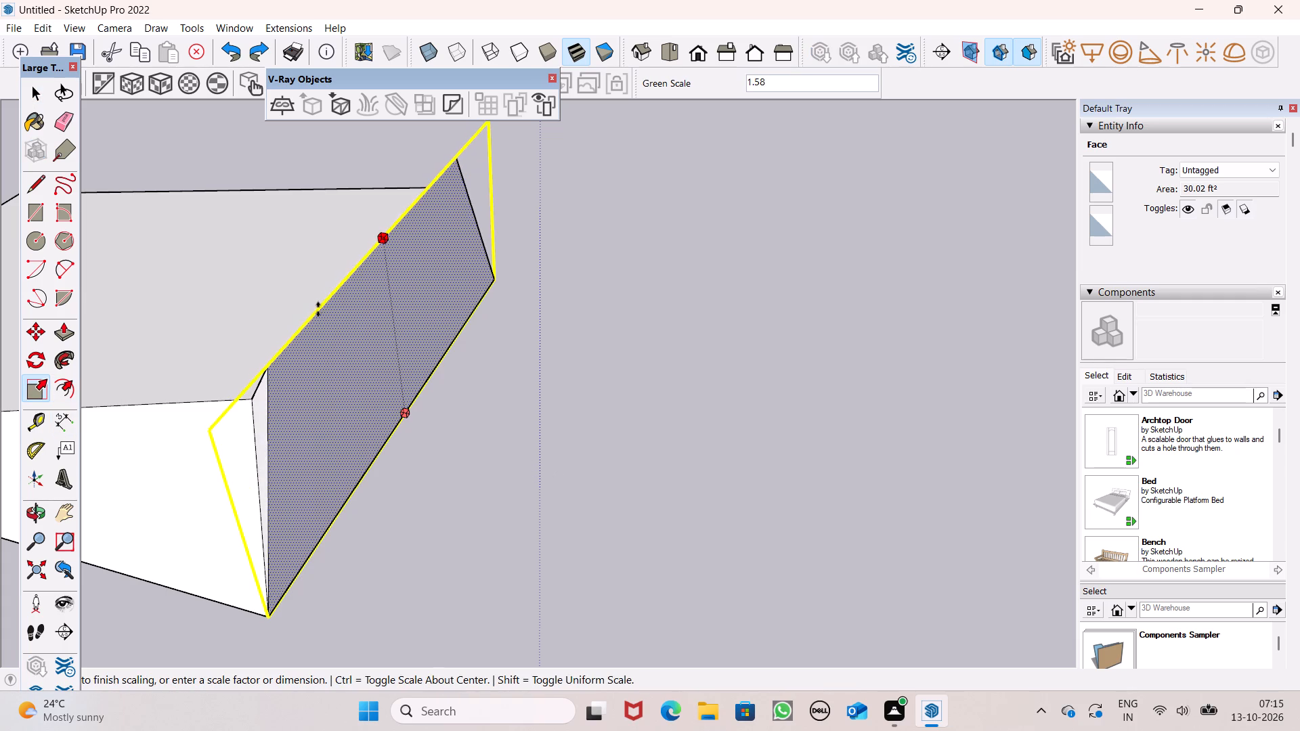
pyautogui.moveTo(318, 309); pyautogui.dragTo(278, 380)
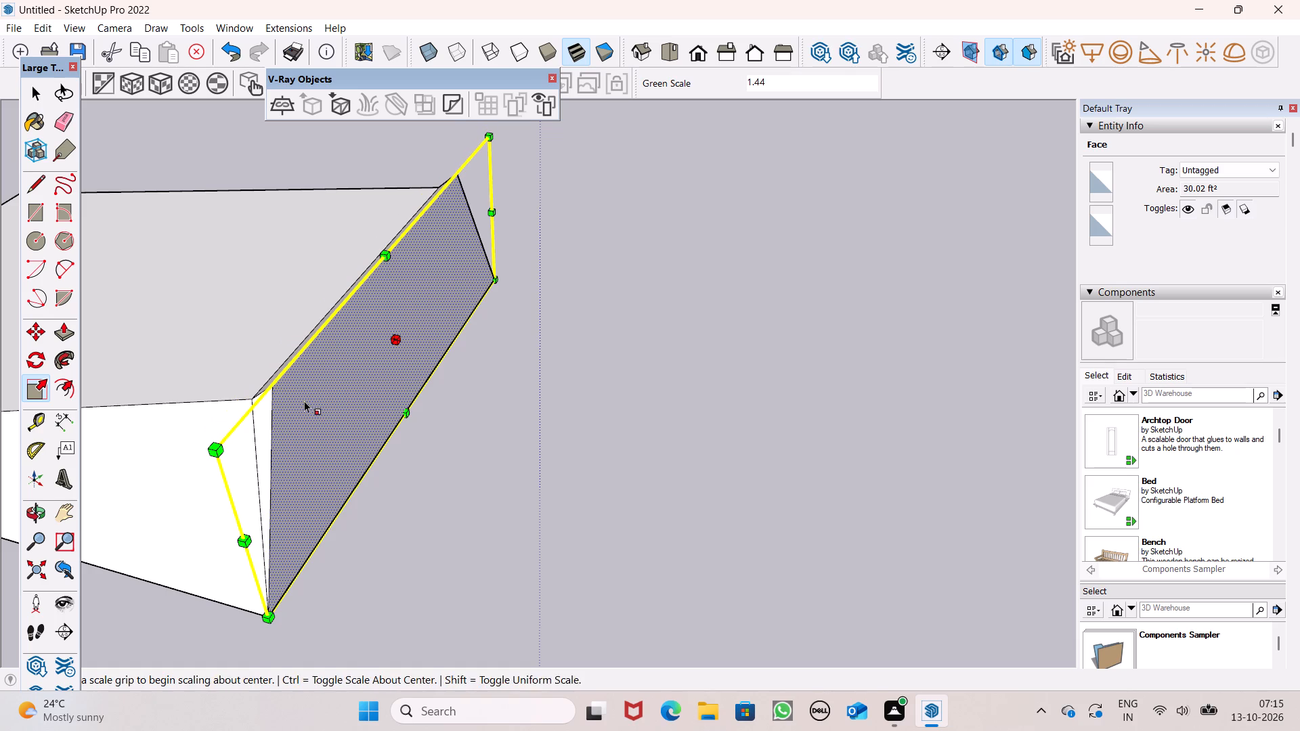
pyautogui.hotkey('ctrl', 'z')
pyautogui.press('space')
# Scale the narrow strip face and its edges at the block's high end along the green and blue axes by about -0.74 and 0.12.
pyautogui.tripleClick(277, 399)
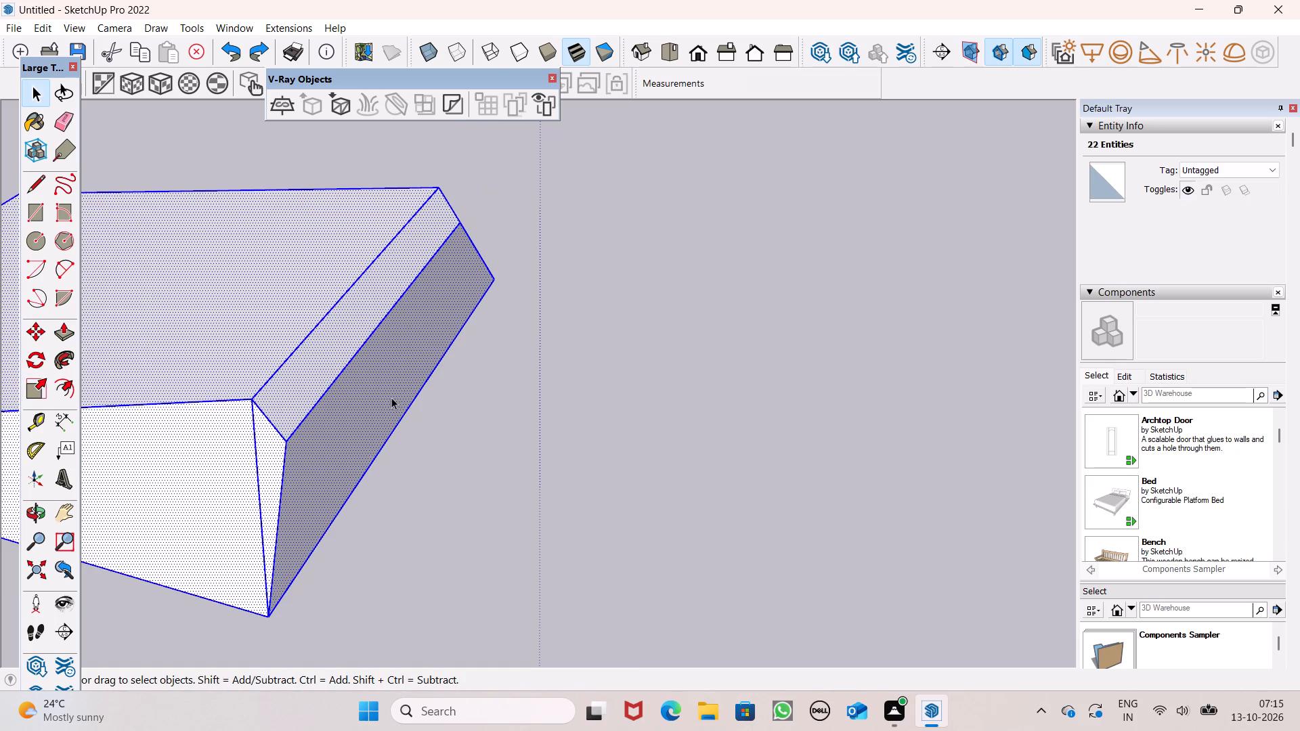
pyautogui.moveTo(533, 466); pyautogui.dragTo(506, 453)
pyautogui.doubleClick(317, 391)
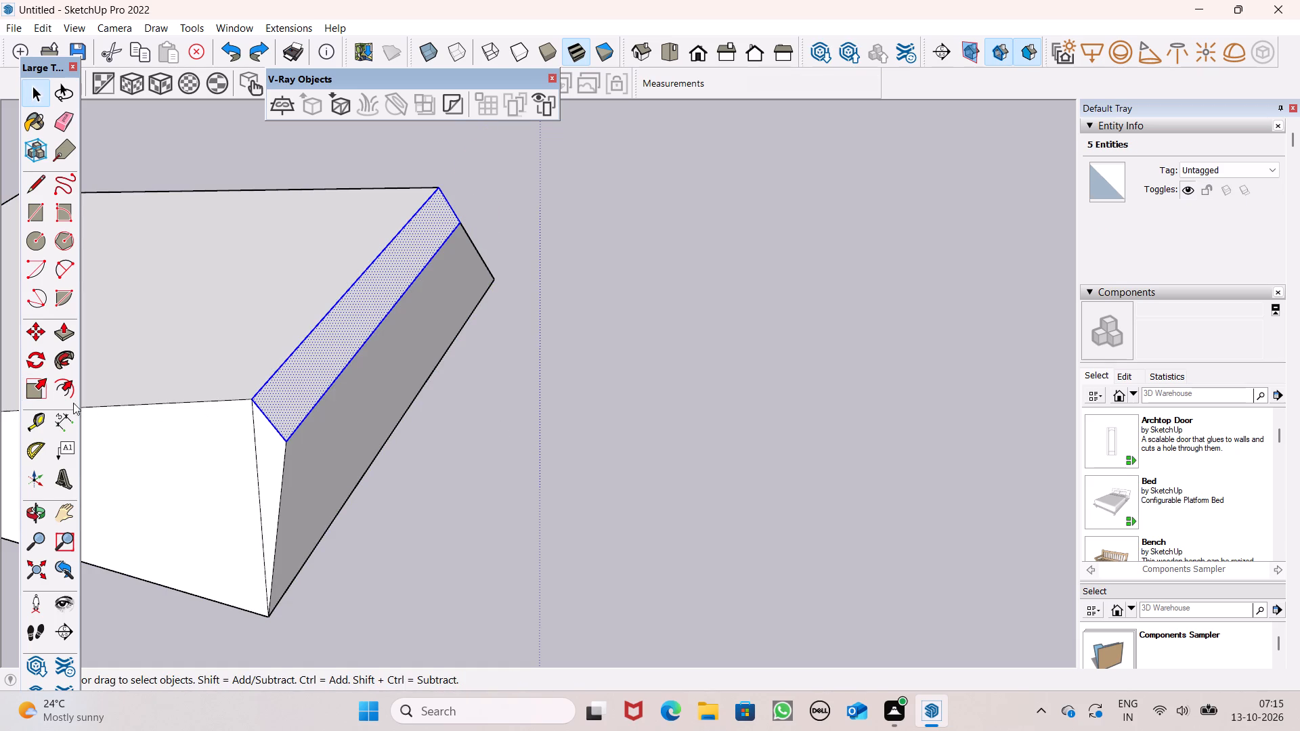
pyautogui.click(46, 393)
pyautogui.moveTo(584, 489); pyautogui.dragTo(652, 500, button='middle')
pyautogui.scroll(3, 492, 369)
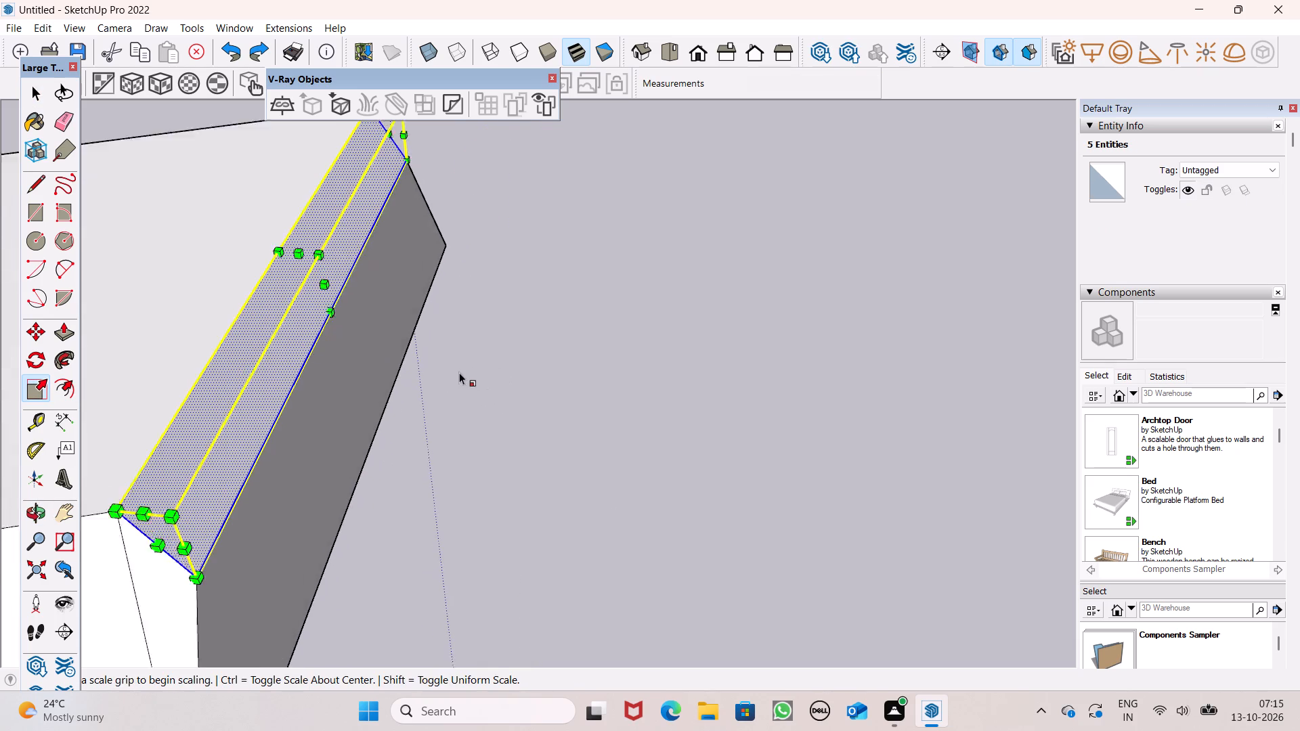
pyautogui.scroll(1, 459, 372)
pyautogui.scroll(-4, 419, 363)
pyautogui.moveTo(350, 291); pyautogui.dragTo(325, 307)
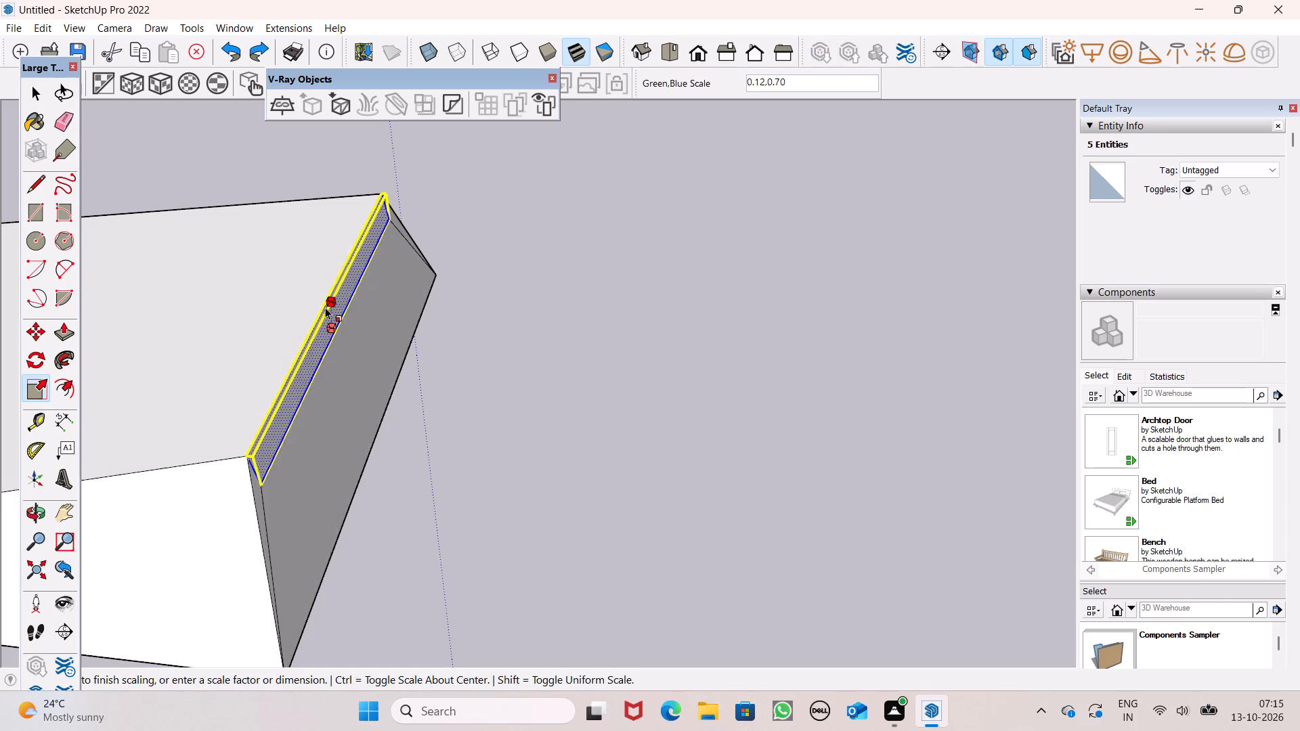
pyautogui.moveTo(325, 307); pyautogui.dragTo(309, 325)
pyautogui.press('space')
pyautogui.click(550, 386)
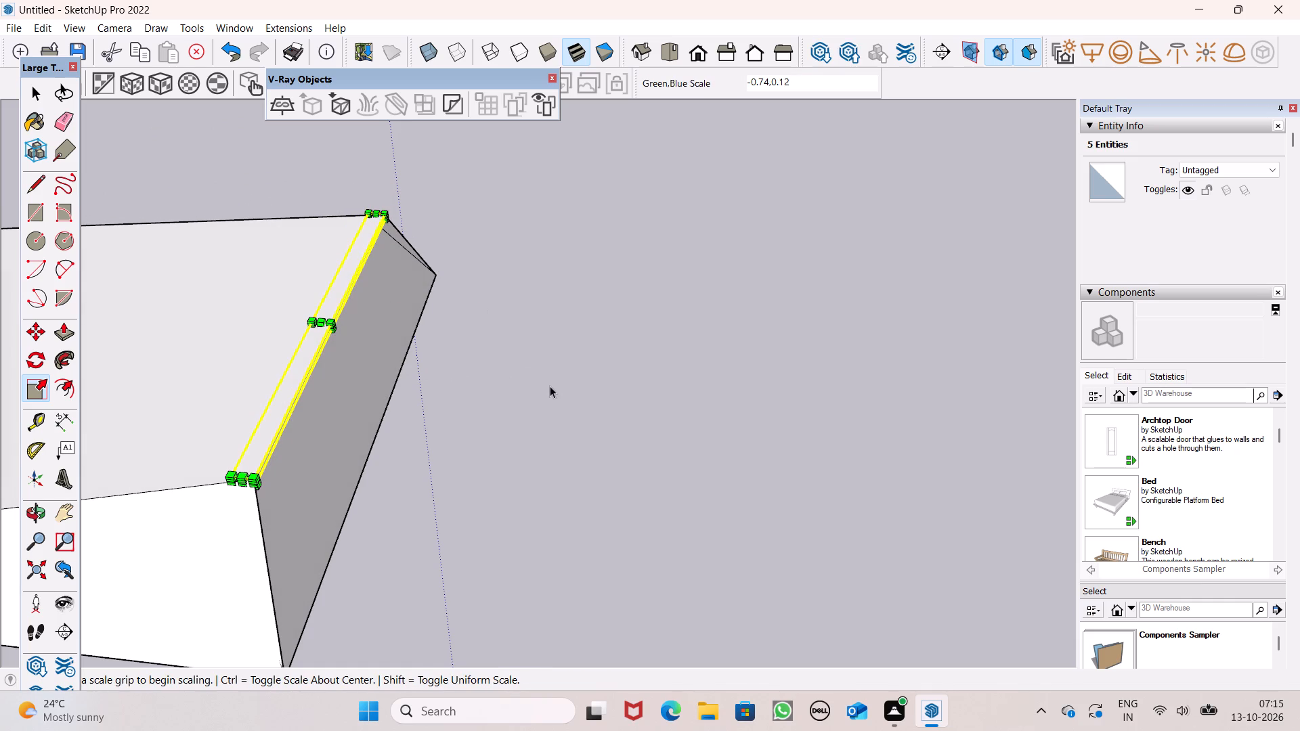
# Make a group from all of the ramp-like block's connected faces and edges.
pyautogui.scroll(-10, 550, 353)
pyautogui.moveTo(555, 362); pyautogui.dragTo(316, 361, button='middle')
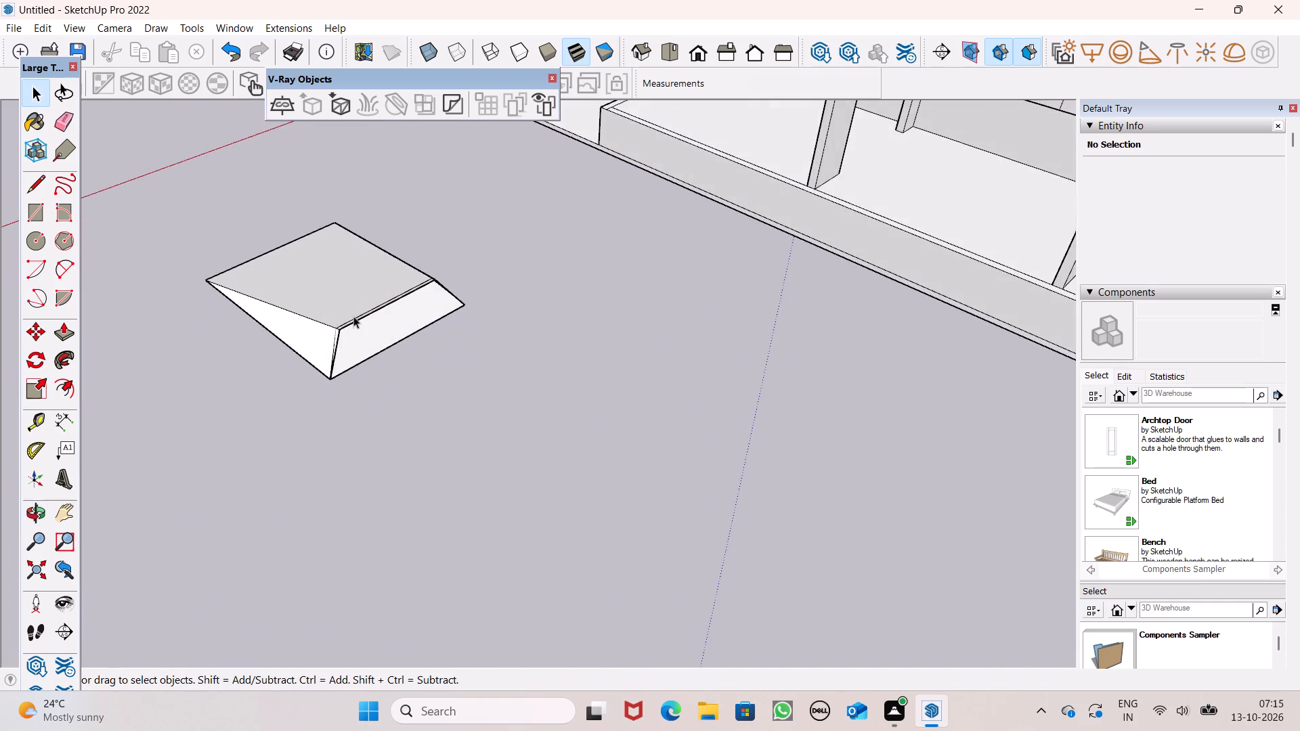
pyautogui.scroll(12, 353, 316)
pyautogui.middleClick(355, 337)
pyautogui.scroll(-3, 355, 338)
pyautogui.moveTo(541, 326); pyautogui.dragTo(60, 343, button='middle')
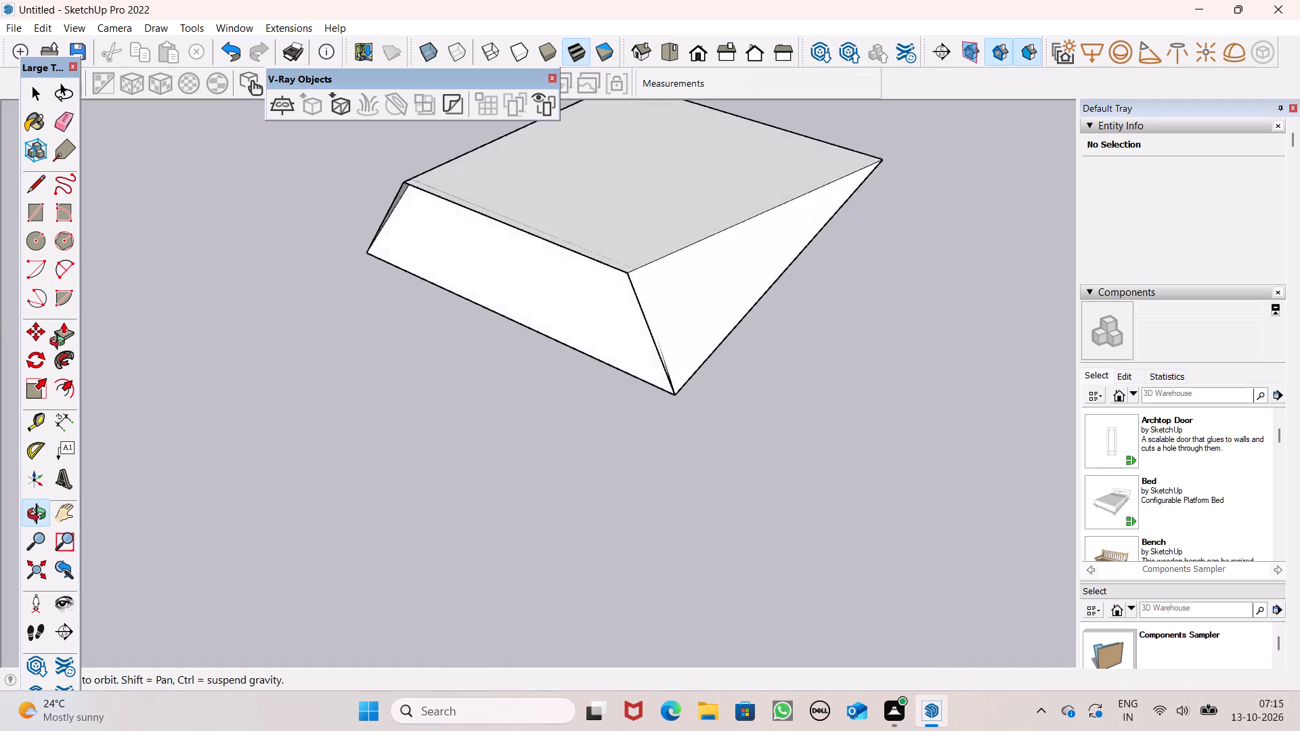
pyautogui.moveTo(60, 343); pyautogui.dragTo(1093, 330, button='middle')
pyautogui.moveTo(526, 378); pyautogui.dragTo(767, 337, button='middle')
pyautogui.scroll(-7, 653, 328)
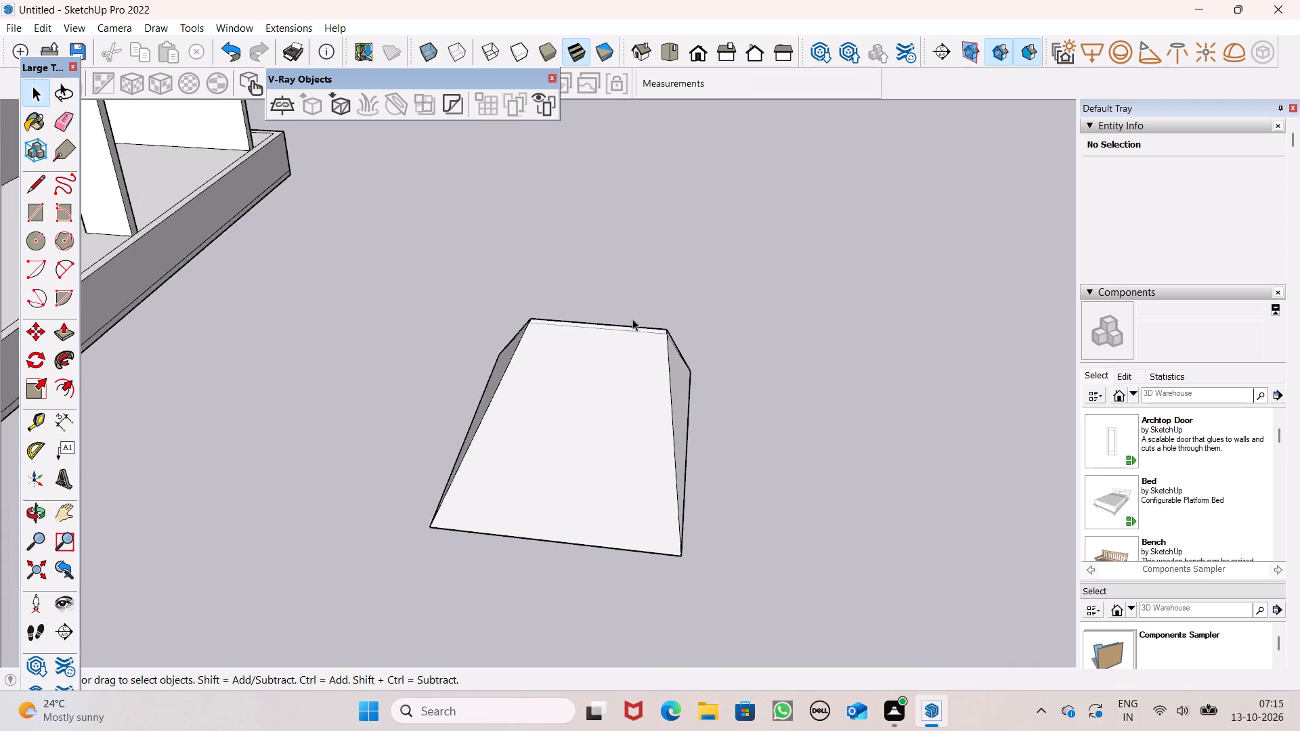
pyautogui.scroll(-3, 632, 319)
pyautogui.tripleClick(580, 371)
pyautogui.click(580, 370)
pyautogui.rightClick(580, 370)
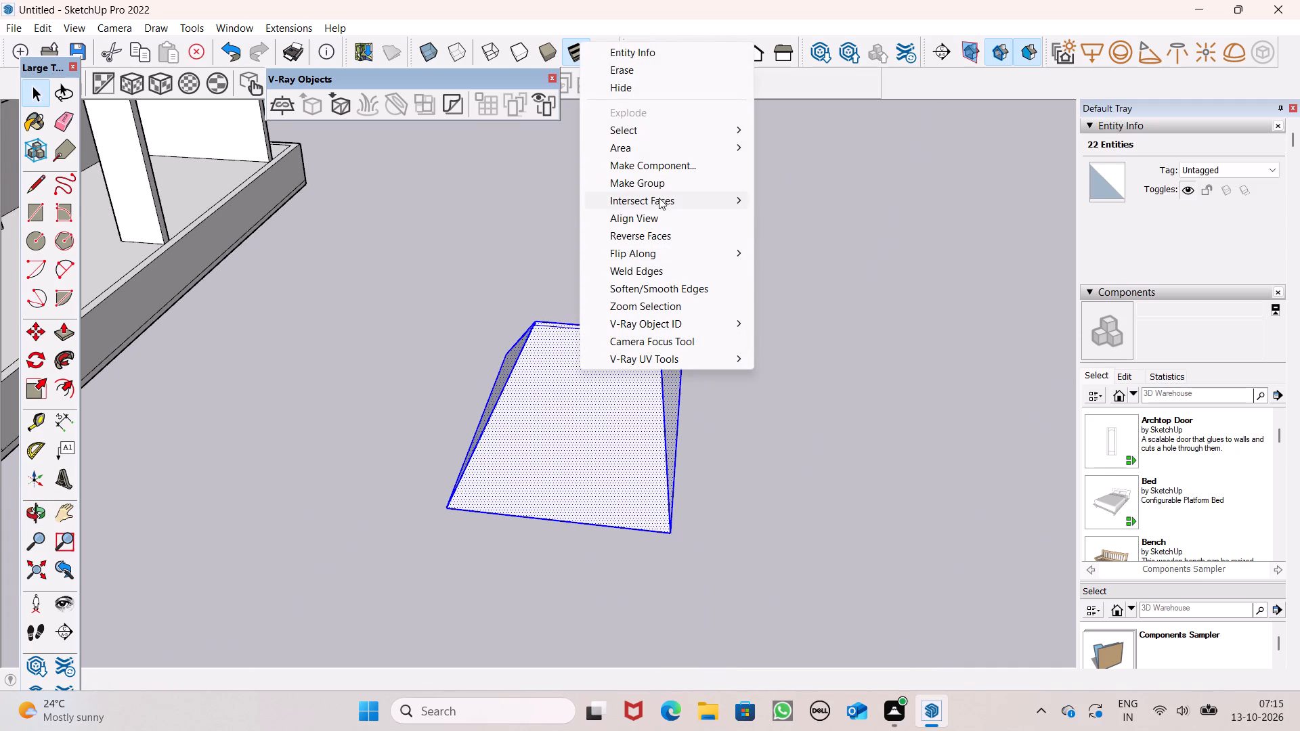
pyautogui.click(668, 181)
# Move the ramp group about 50' 7" onto the front slab, beside the stair flight and in front of the raised platform.
pyautogui.scroll(-7, 798, 215)
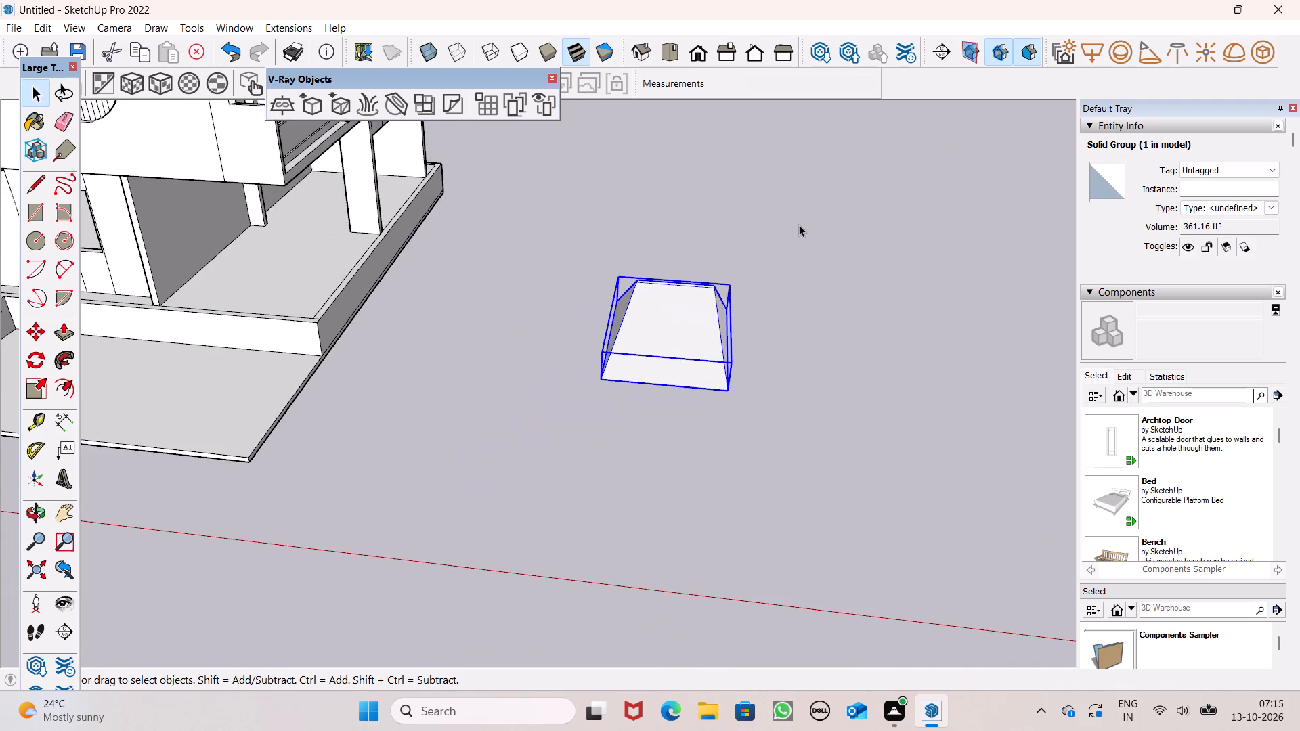
pyautogui.scroll(-3, 799, 227)
pyautogui.press('m')
pyautogui.press('Return')
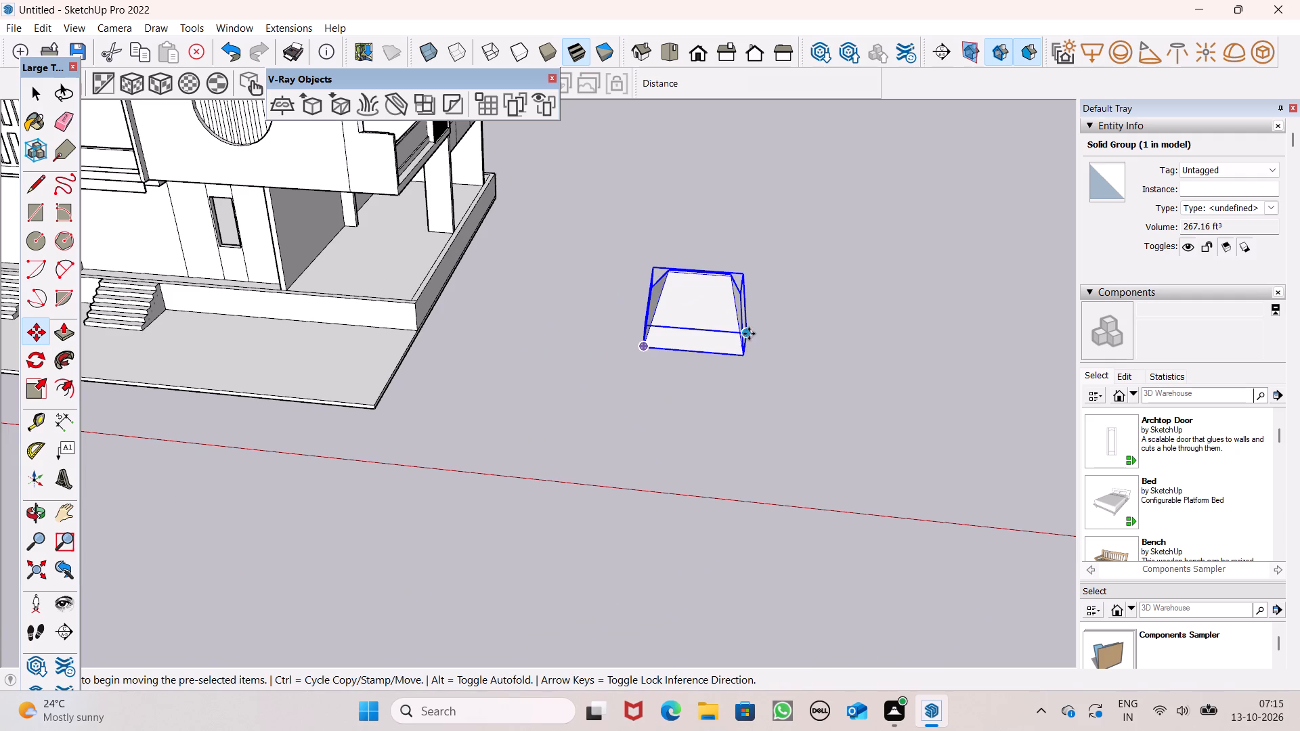
pyautogui.moveTo(743, 355); pyautogui.dragTo(316, 391)
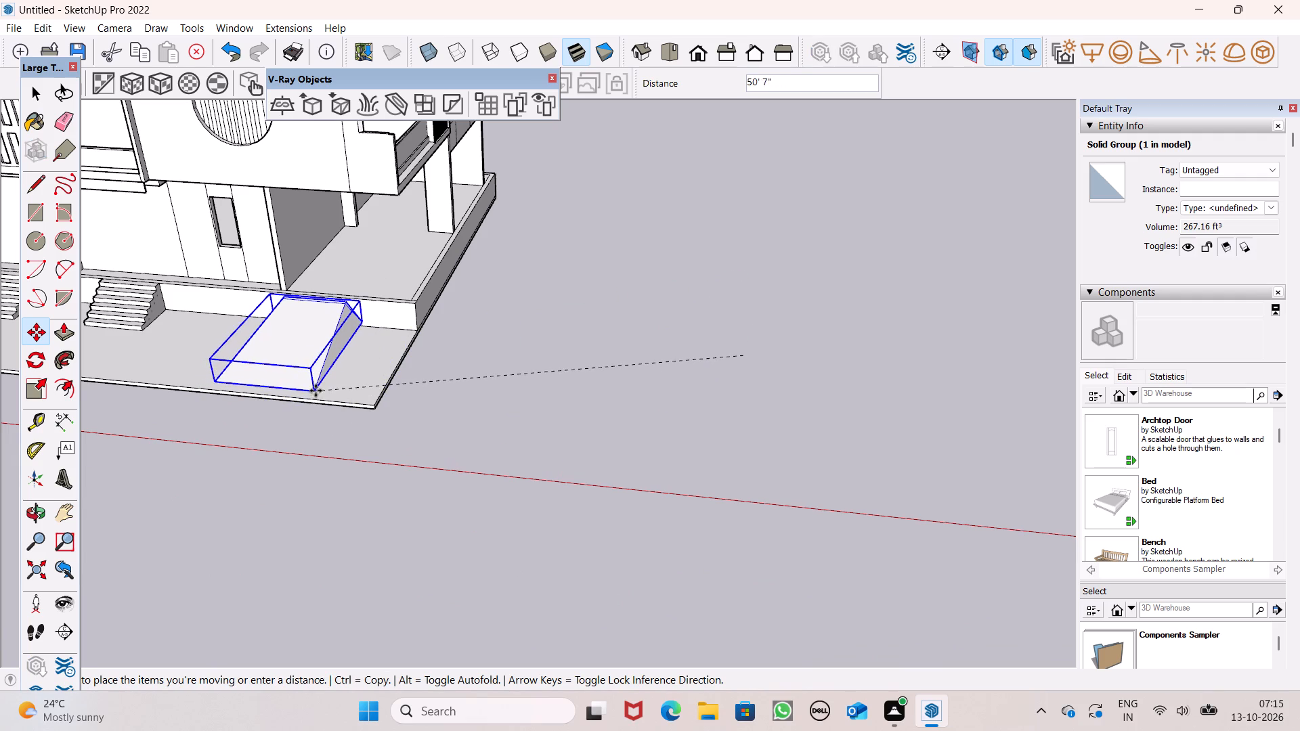
pyautogui.moveTo(316, 391); pyautogui.dragTo(316, 389)
# Shift the ramp group by about 3' 8" and another 1' 4" to bring its high end toward the raised platform's wall.
pyautogui.moveTo(448, 408); pyautogui.dragTo(131, 432, button='middle')
pyautogui.scroll(7, 437, 222)
pyautogui.scroll(6, 482, 276)
pyautogui.moveTo(433, 253); pyautogui.dragTo(437, 253)
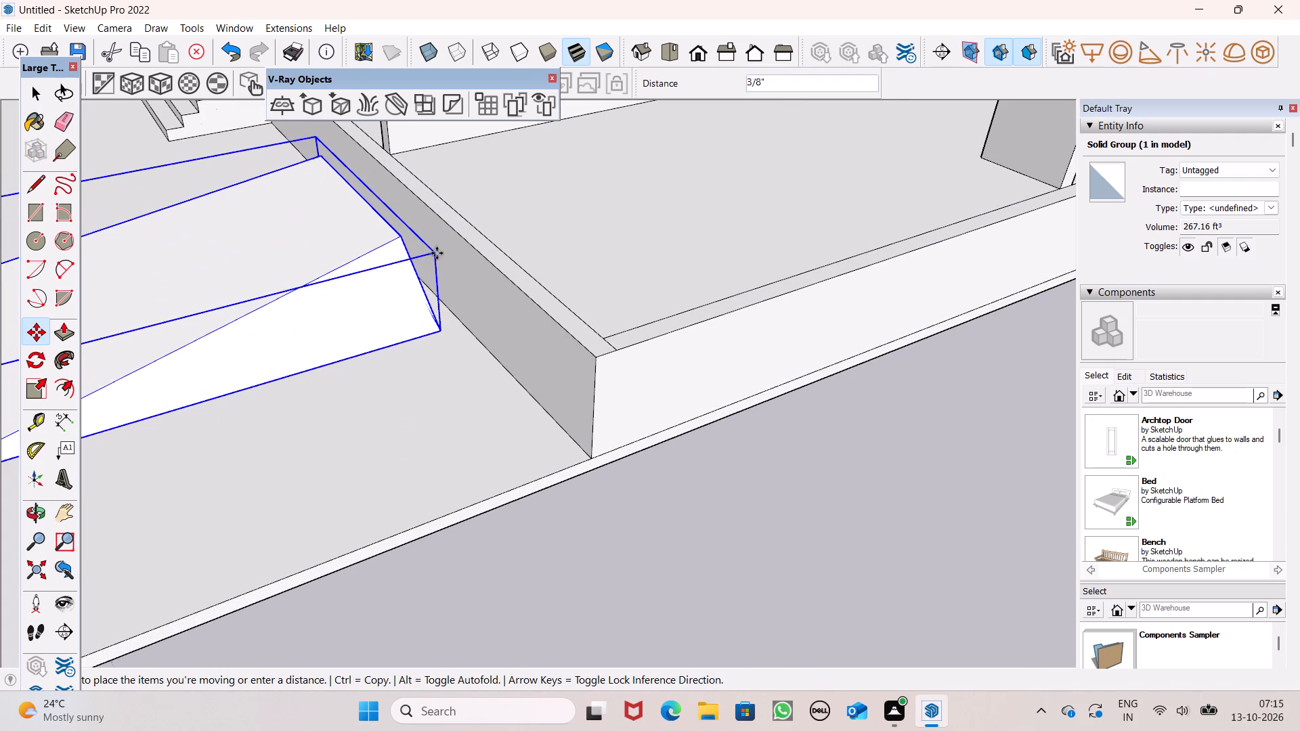
pyautogui.moveTo(437, 253); pyautogui.dragTo(461, 244)
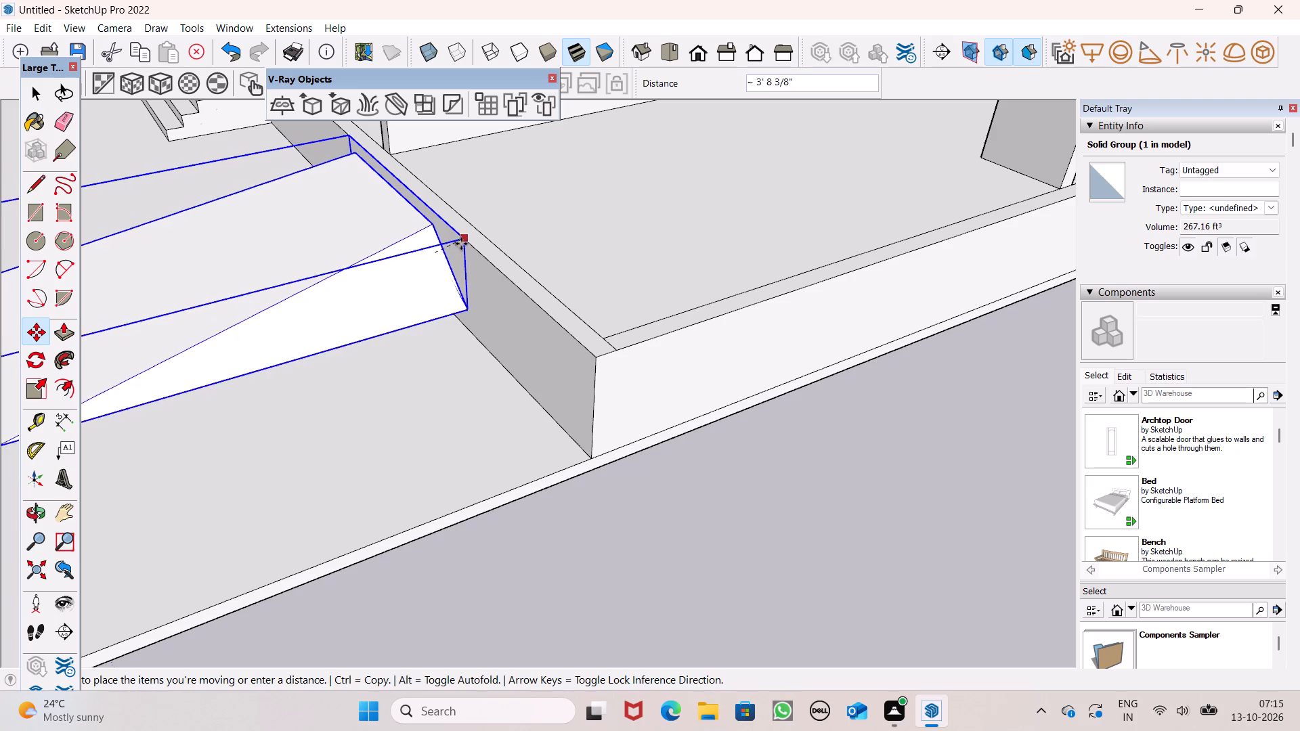
pyautogui.moveTo(461, 244); pyautogui.dragTo(461, 251)
pyautogui.moveTo(496, 350); pyautogui.dragTo(360, 344, button='middle')
pyautogui.scroll(1, 361, 355)
pyautogui.scroll(7, 427, 265)
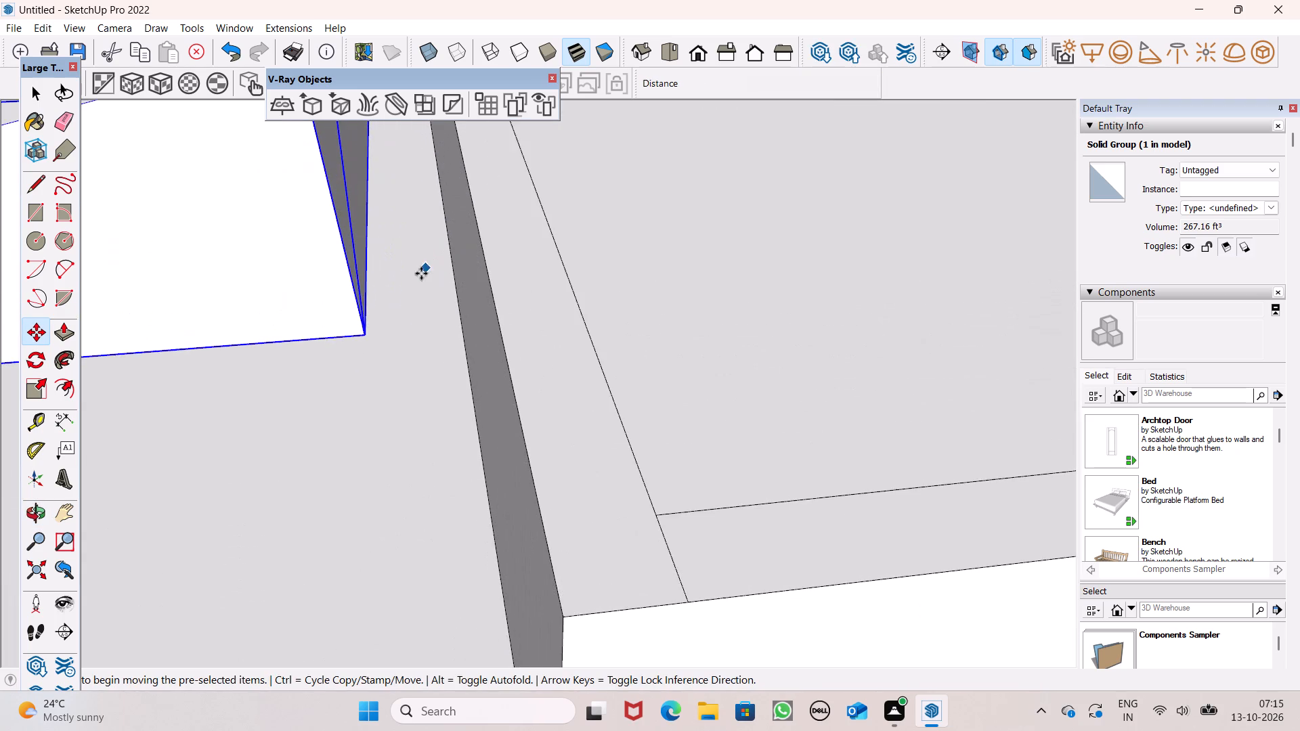
pyautogui.moveTo(414, 349); pyautogui.dragTo(437, 351, button='middle')
pyautogui.moveTo(340, 339); pyautogui.dragTo(449, 348)
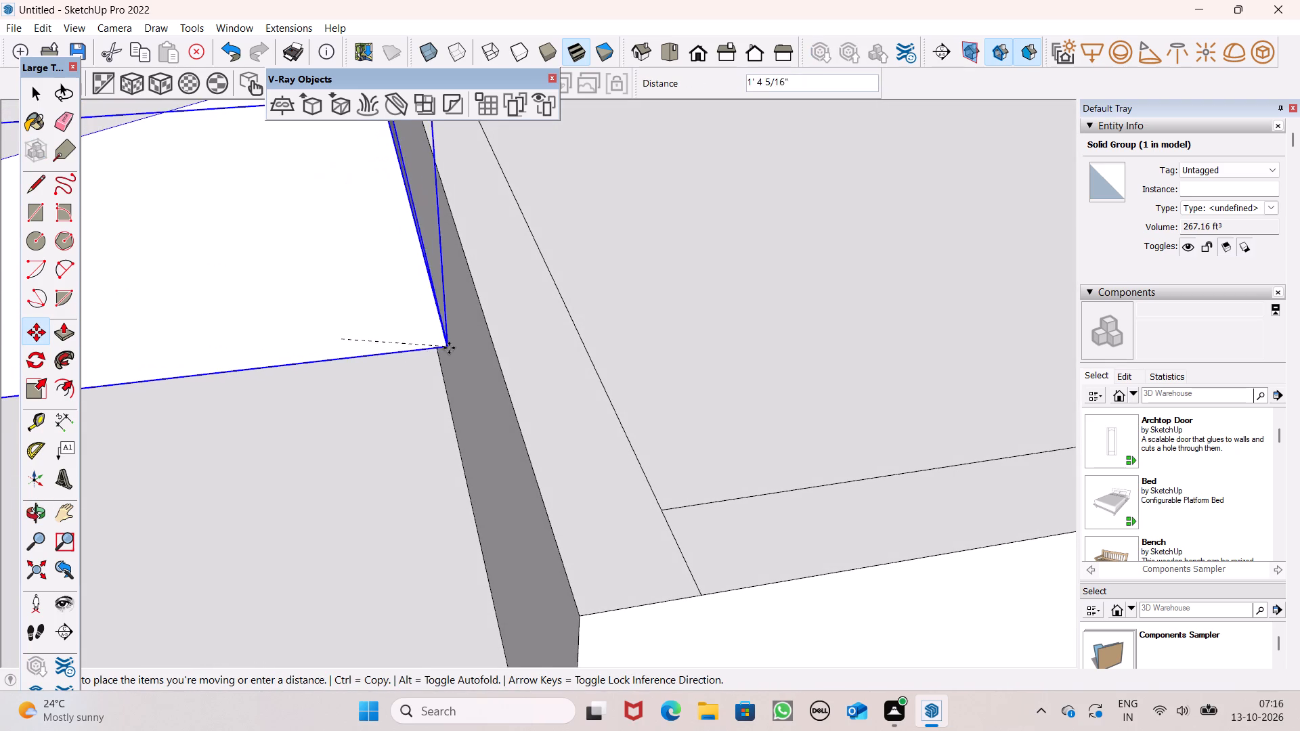
pyautogui.moveTo(449, 348); pyautogui.dragTo(436, 353)
# Move the ramp group by its lower corner about 3' 9" to the base edge of the platform wall.
pyautogui.scroll(-5, 555, 334)
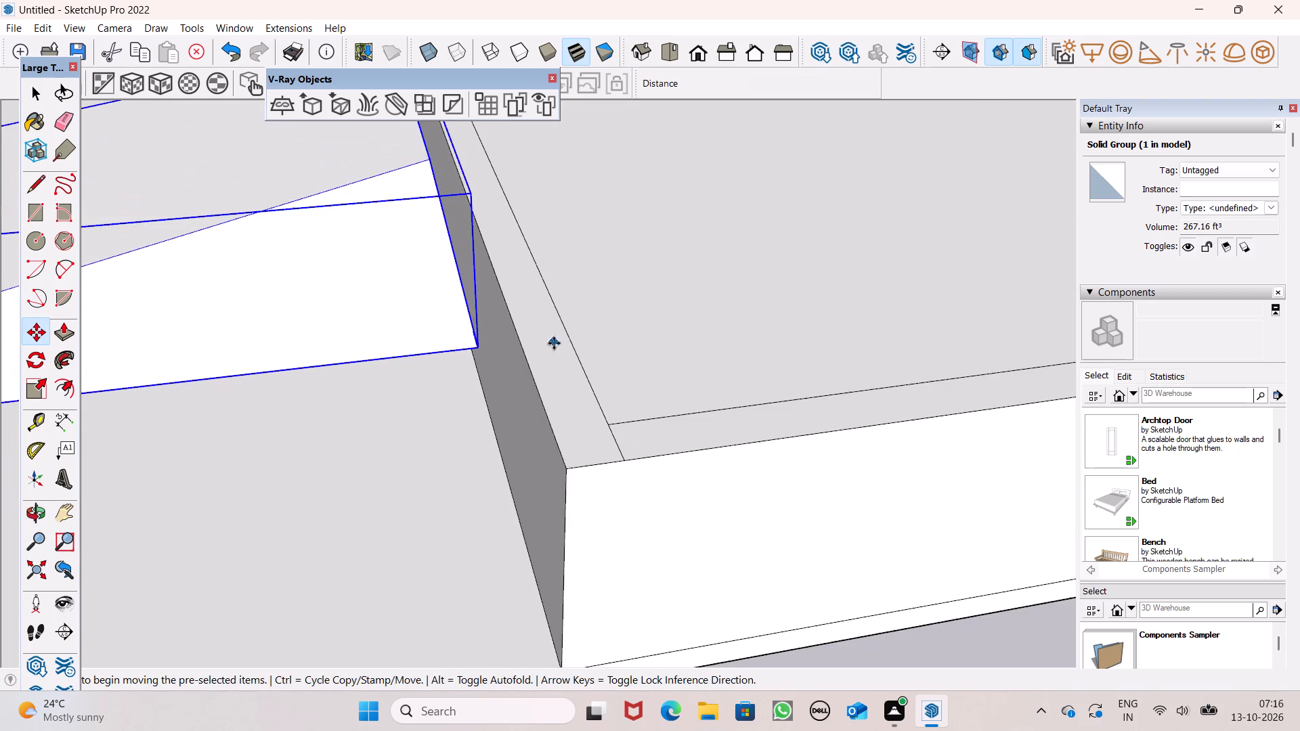
pyautogui.scroll(-5, 554, 343)
pyautogui.moveTo(523, 374); pyautogui.dragTo(570, 246, button='middle')
pyautogui.scroll(6, 422, 284)
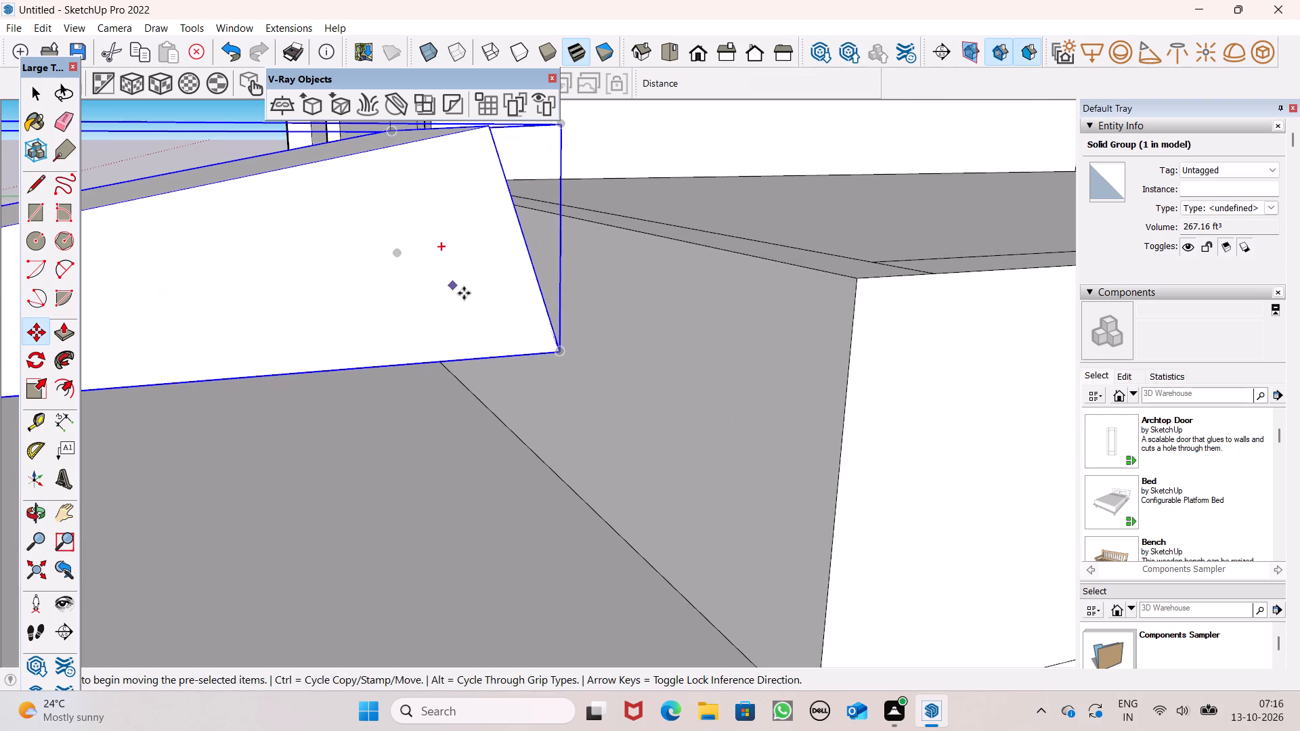
pyautogui.moveTo(560, 357); pyautogui.dragTo(527, 440)
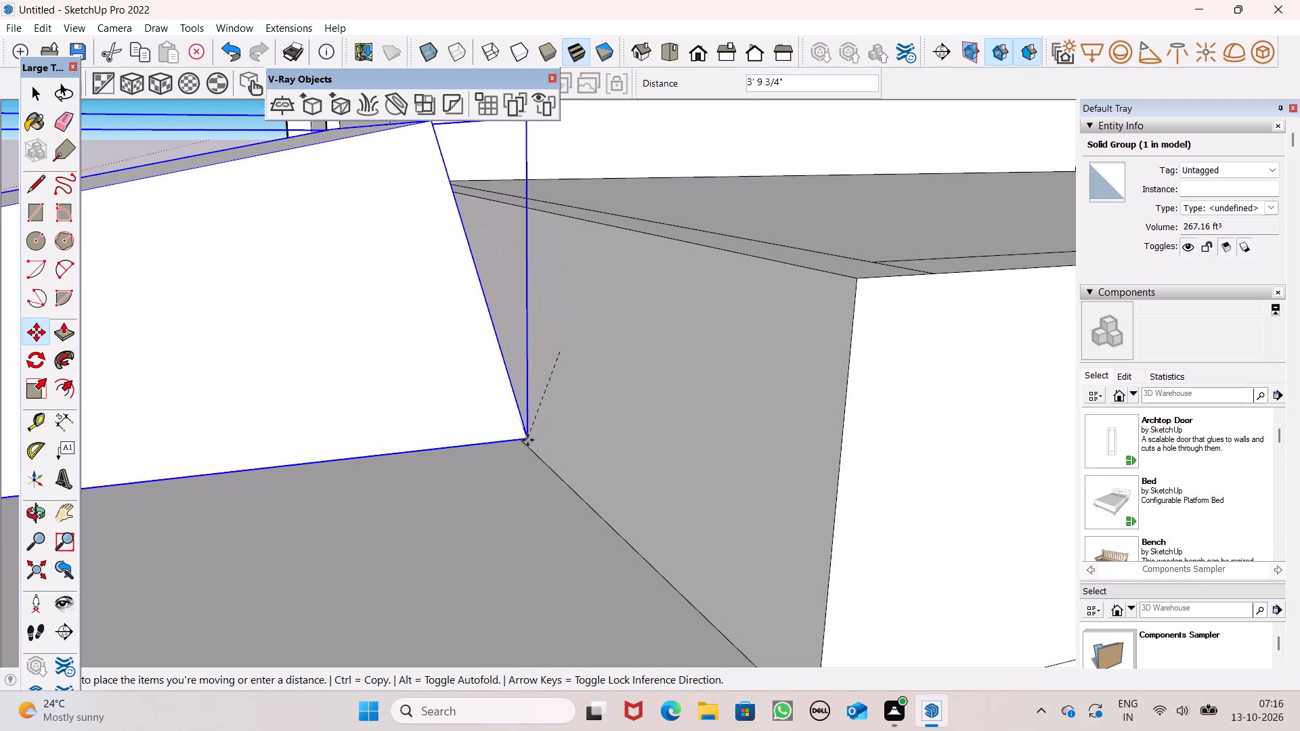
pyautogui.moveTo(527, 440); pyautogui.dragTo(546, 455)
# Realign the ramp group's lower corner with the line where platform wall meets slab, using a final move of about 10' 1".
pyautogui.scroll(-6, 568, 397)
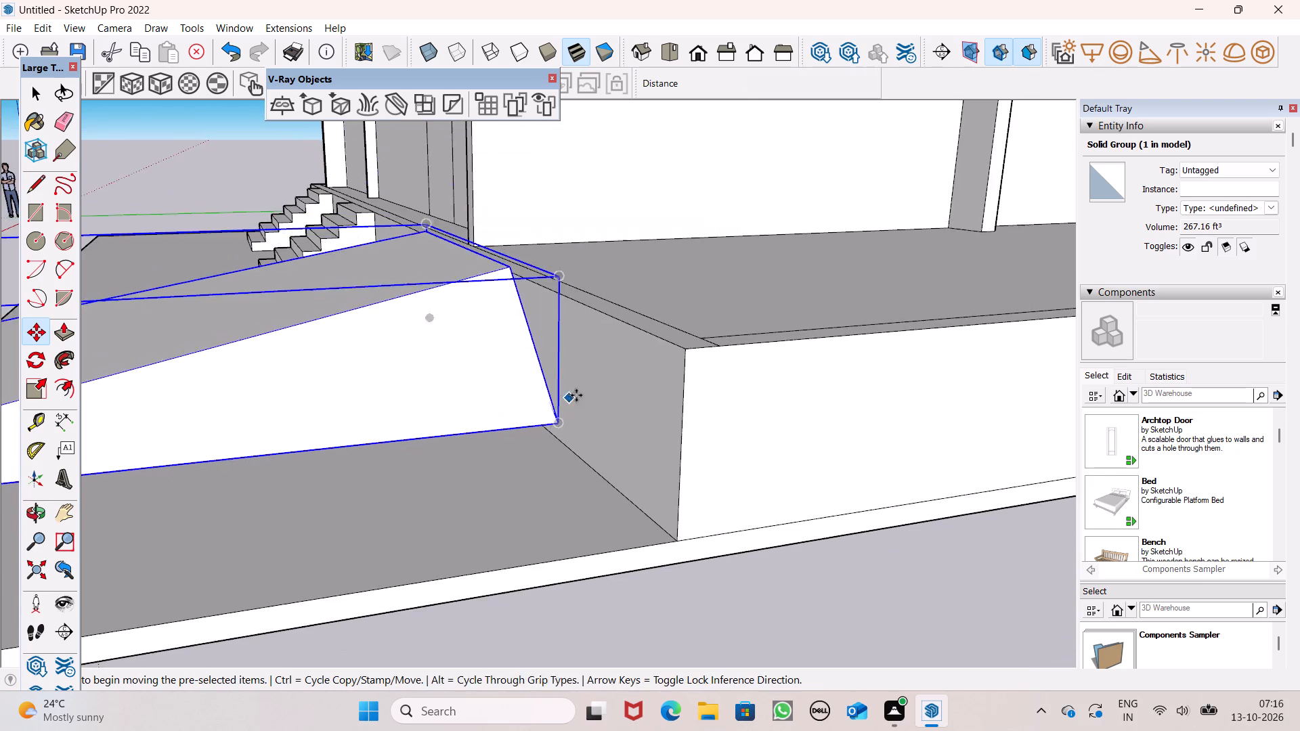
pyautogui.scroll(-6, 603, 374)
pyautogui.moveTo(613, 409); pyautogui.dragTo(570, 463, button='middle')
pyautogui.scroll(8, 548, 437)
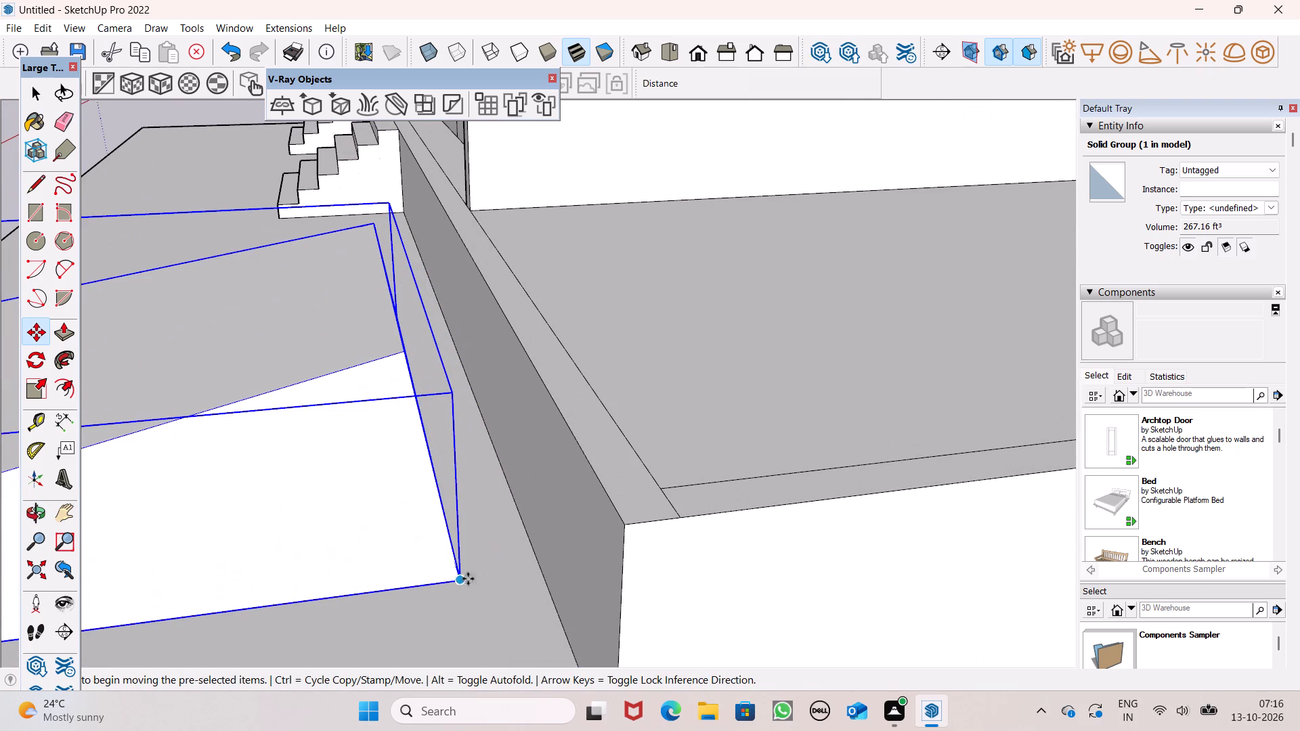
pyautogui.moveTo(459, 581); pyautogui.dragTo(518, 519)
pyautogui.moveTo(512, 530); pyautogui.dragTo(570, 447, button='middle')
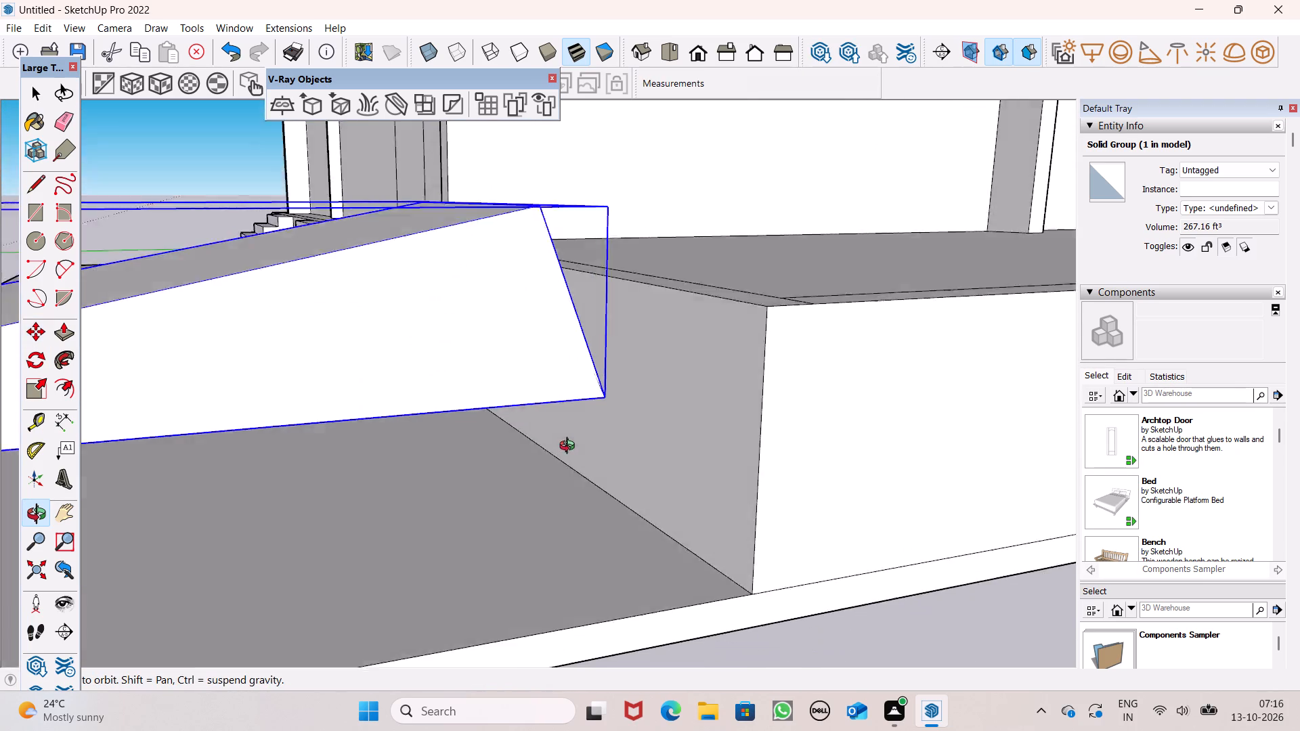
pyautogui.moveTo(570, 447); pyautogui.dragTo(582, 421, button='middle')
pyautogui.moveTo(626, 342); pyautogui.dragTo(588, 441)
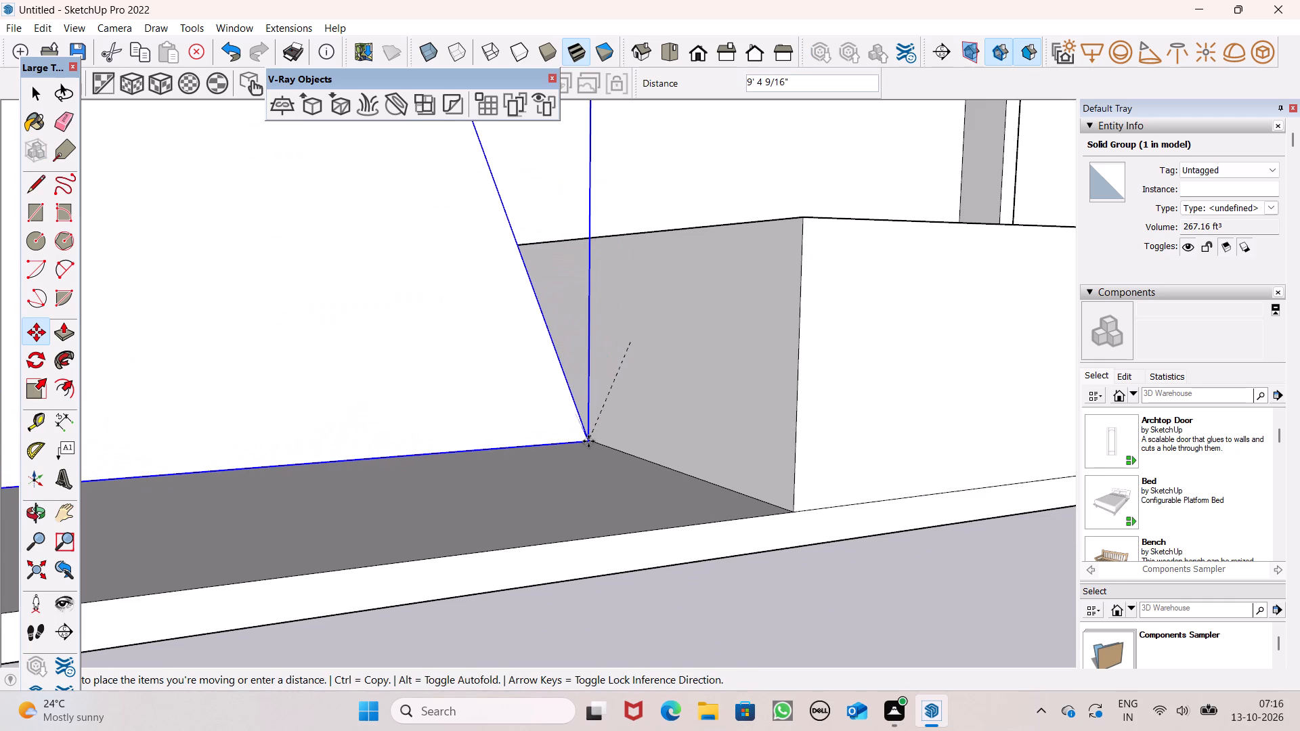
pyautogui.moveTo(588, 441); pyautogui.dragTo(619, 460)
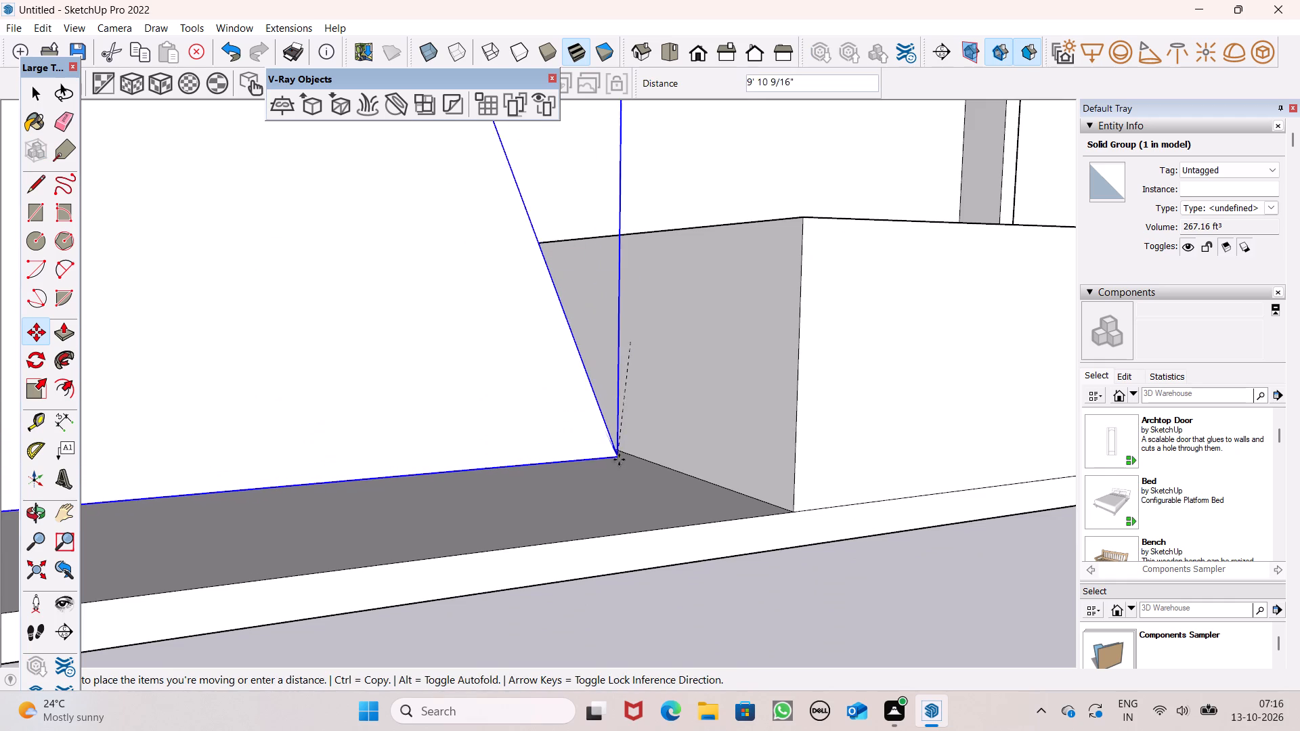
pyautogui.moveTo(619, 460); pyautogui.dragTo(655, 466)
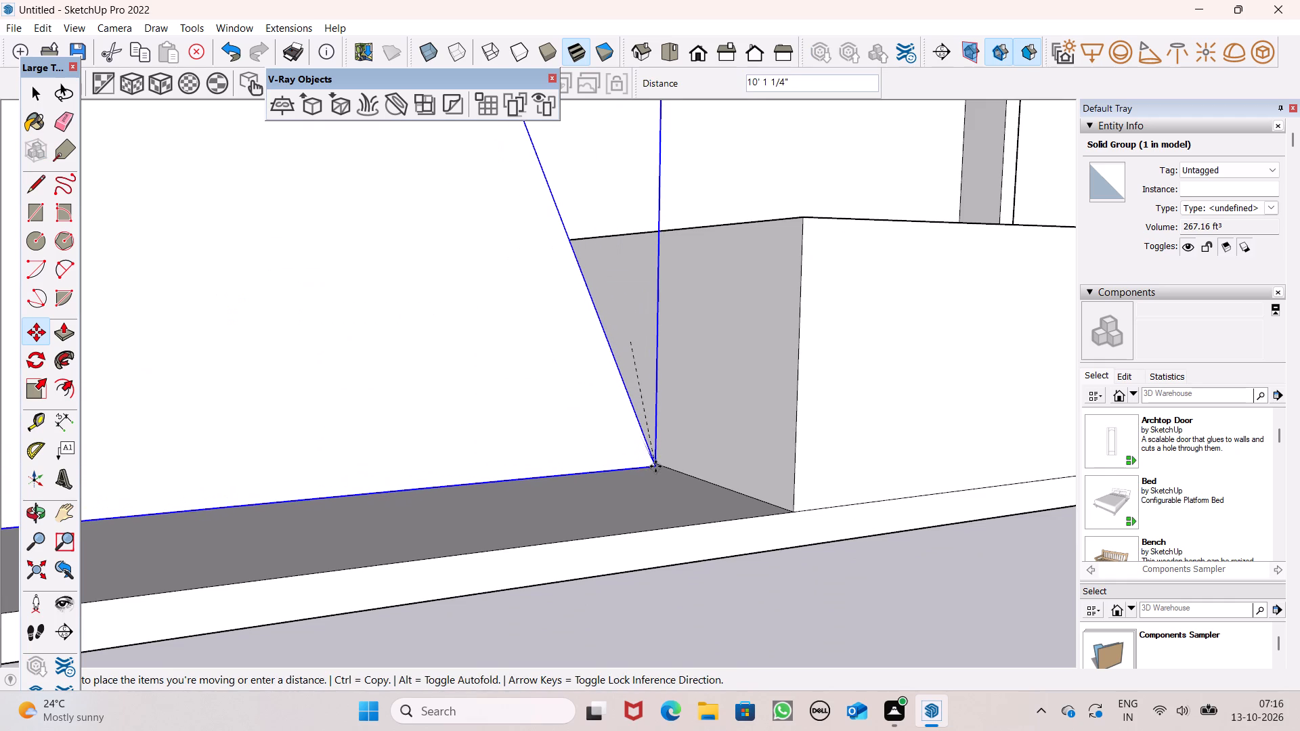
pyautogui.moveTo(655, 466); pyautogui.dragTo(652, 465)
# Move the ramp group by its lower corner from the slab's outer edge back toward the base of the platform wall.
pyautogui.scroll(-6, 611, 428)
pyautogui.moveTo(642, 469); pyautogui.dragTo(556, 519, button='middle')
pyautogui.middleClick(556, 519)
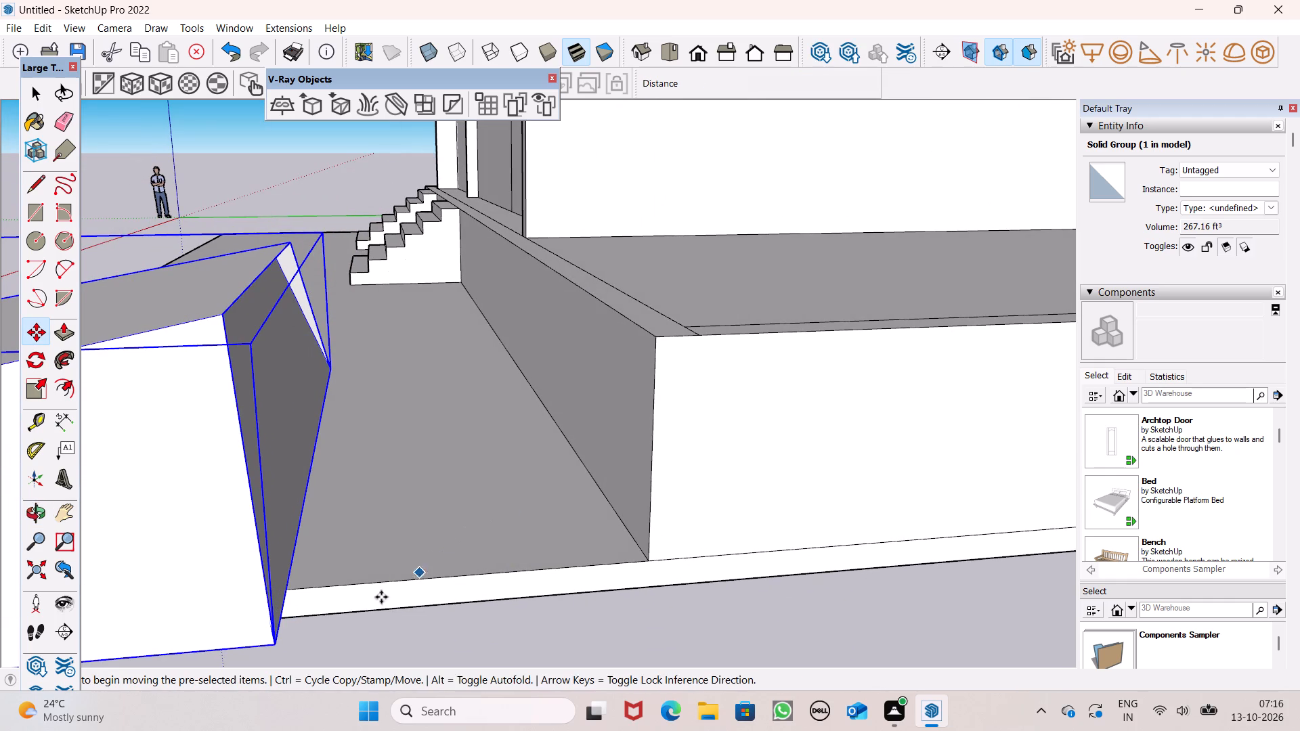
pyautogui.moveTo(280, 647); pyautogui.dragTo(599, 489)
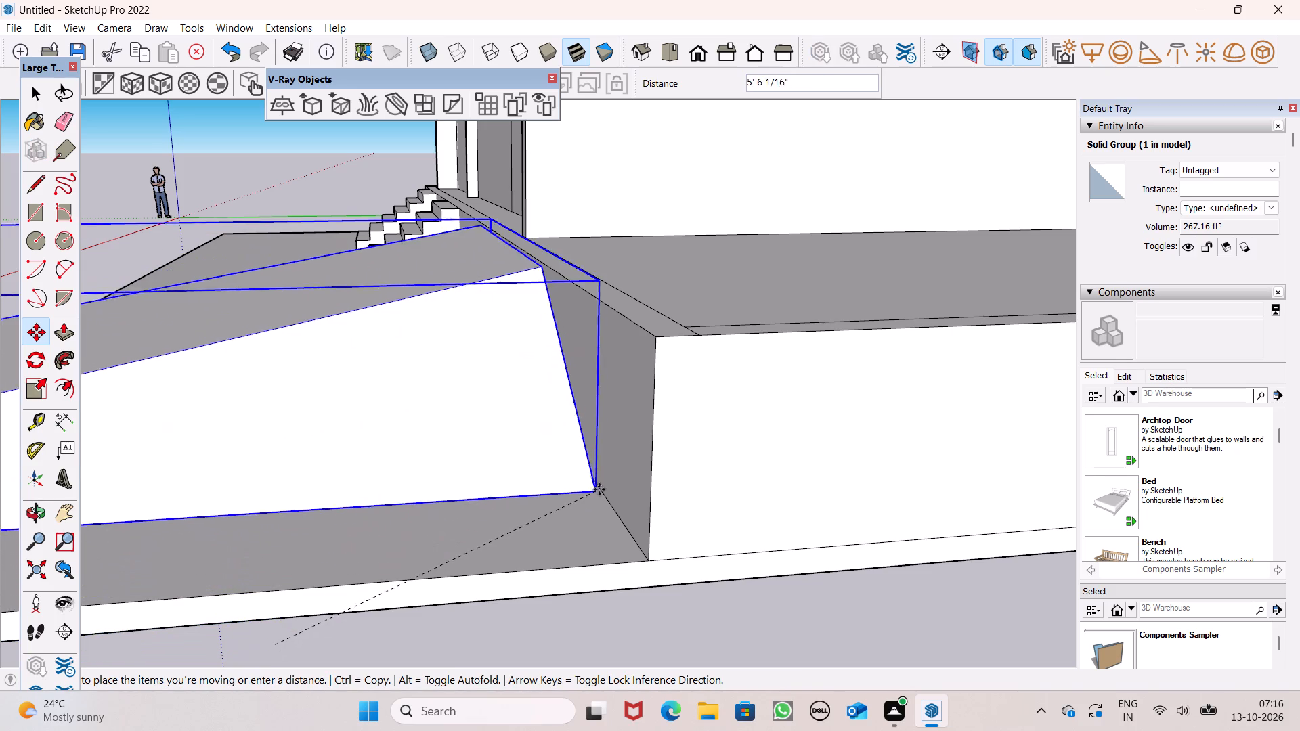
pyautogui.moveTo(599, 489); pyautogui.dragTo(618, 424)
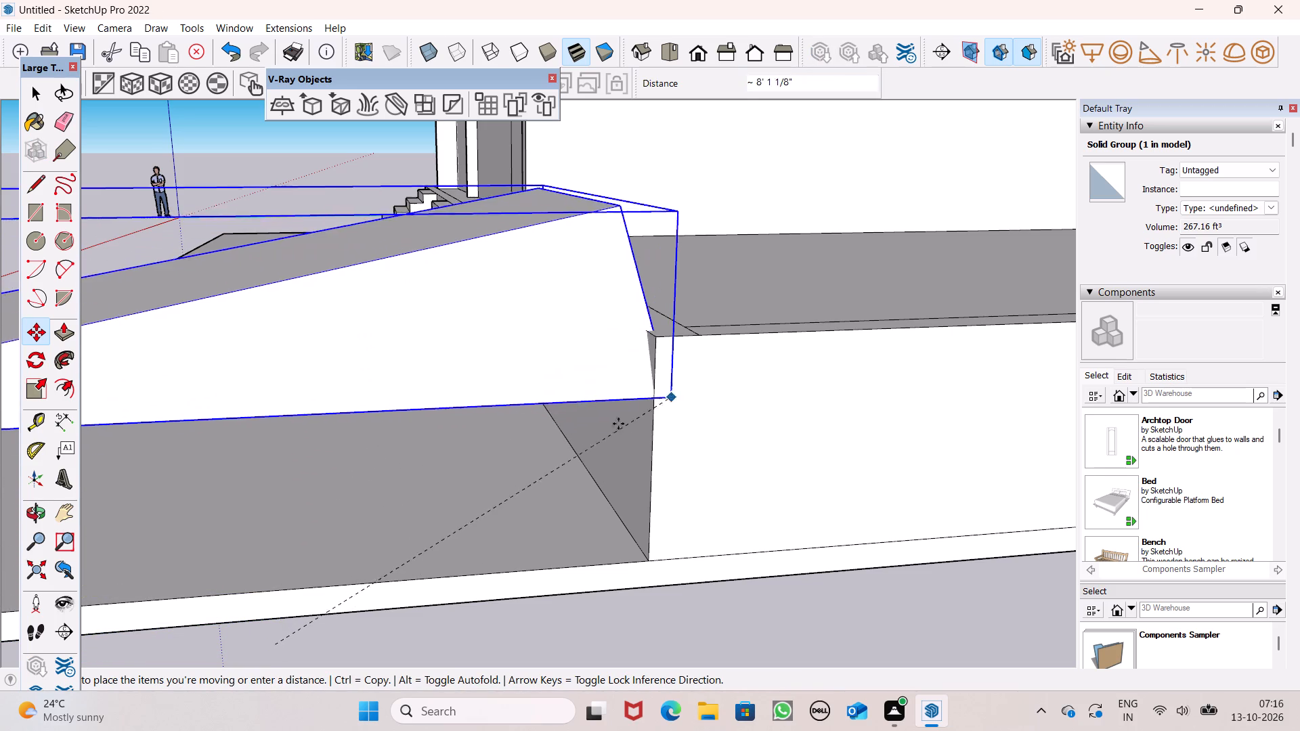
pyautogui.moveTo(618, 424); pyautogui.dragTo(539, 453)
# Move the ramp group by its lower corner along the line where the platform wall meets the slab, toward the slab's outer edge.
pyautogui.moveTo(580, 474); pyautogui.dragTo(586, 442, button='middle')
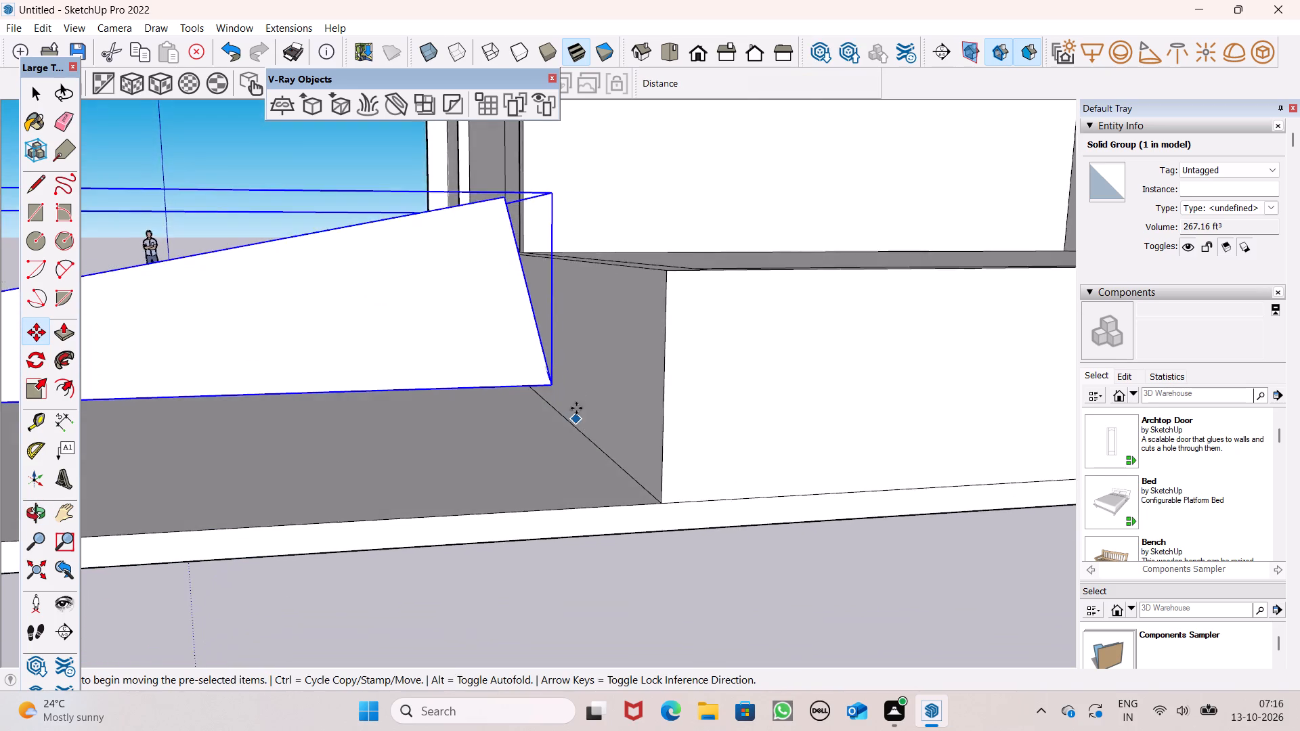
pyautogui.scroll(8, 576, 393)
pyautogui.scroll(-6, 582, 380)
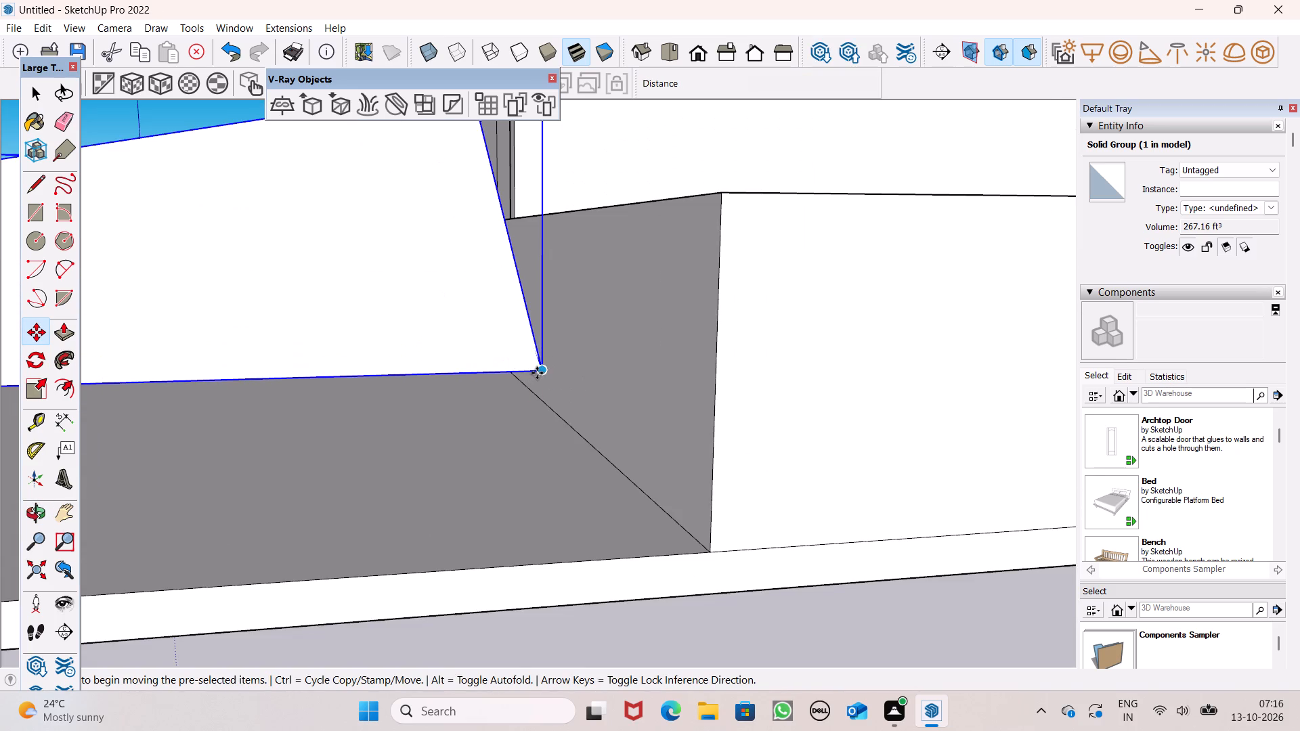
pyautogui.moveTo(544, 374); pyautogui.dragTo(592, 425)
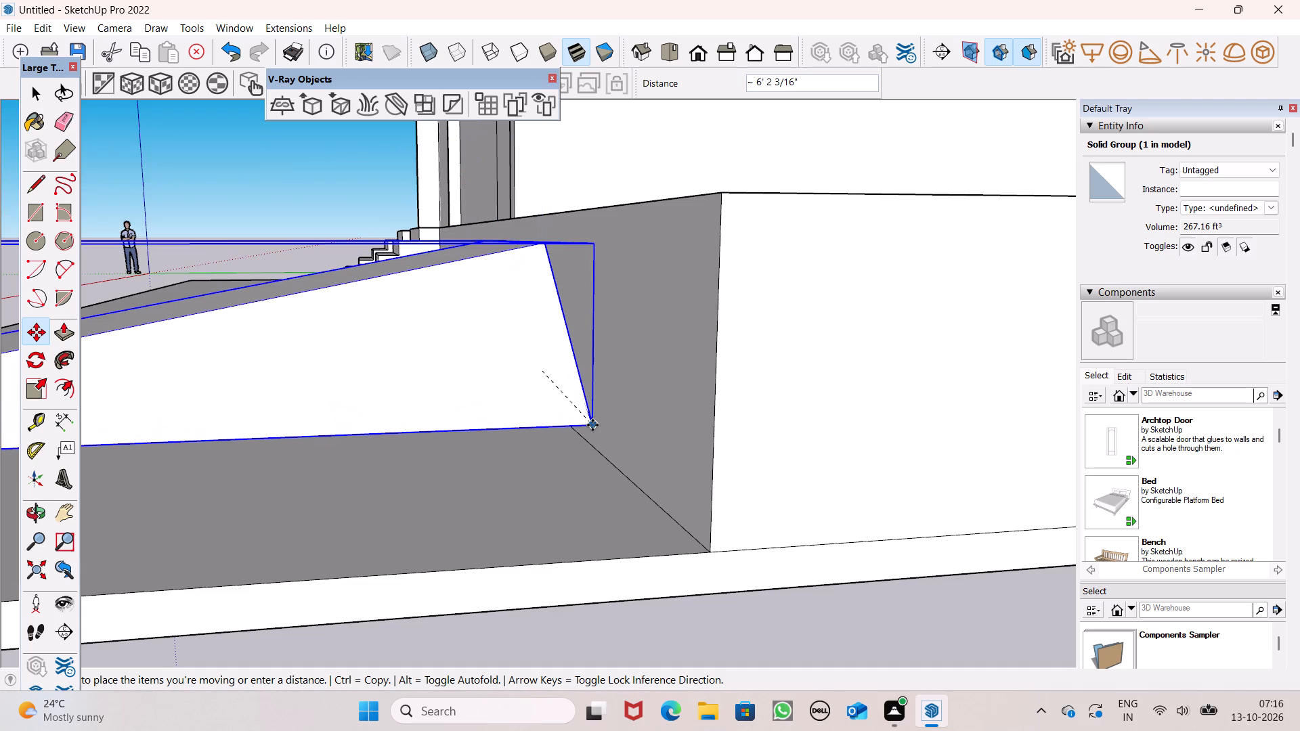
pyautogui.moveTo(592, 425); pyautogui.dragTo(585, 437)
pyautogui.scroll(-3, 625, 367)
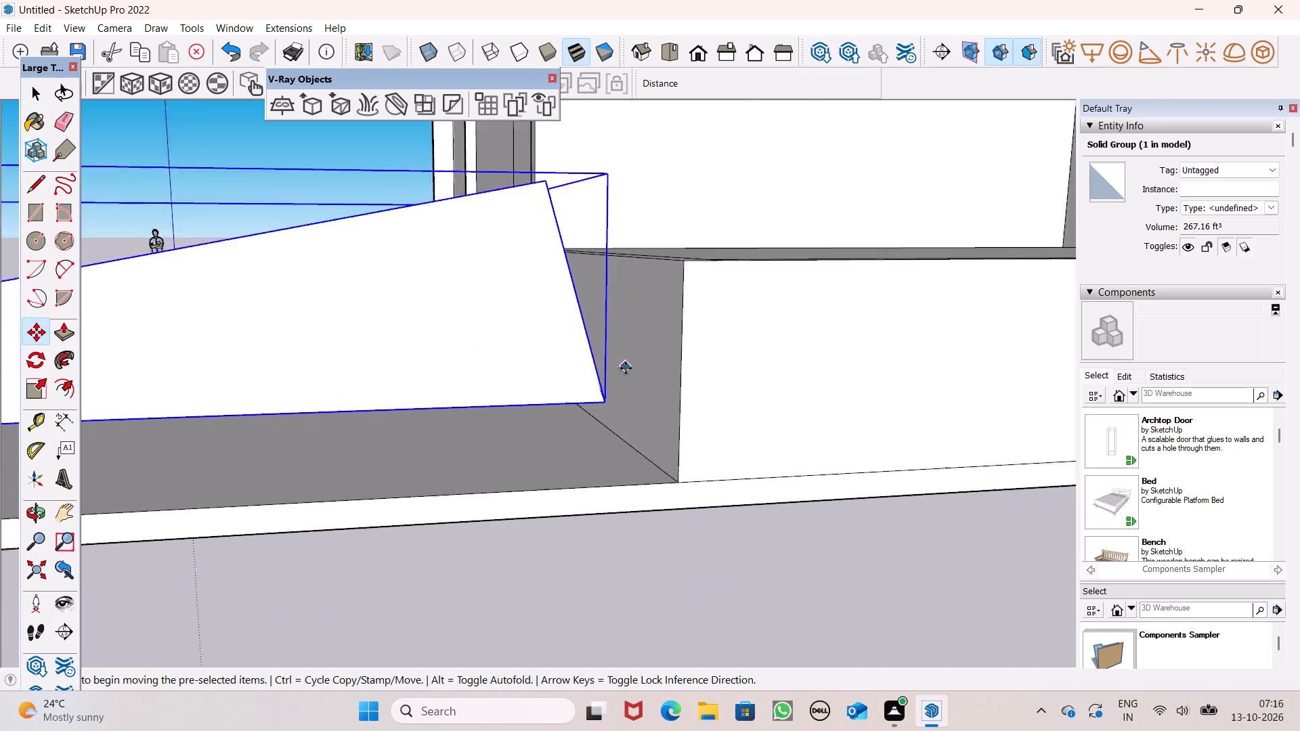
# Shift the ramp group by its lower corner about 5' 1" along the base of the platform wall, away from the slab's outer edge.
pyautogui.scroll(-4, 626, 368)
pyautogui.moveTo(629, 412); pyautogui.dragTo(1299, 519, button='middle')
pyautogui.moveTo(1014, 466); pyautogui.dragTo(1146, 458, button='middle')
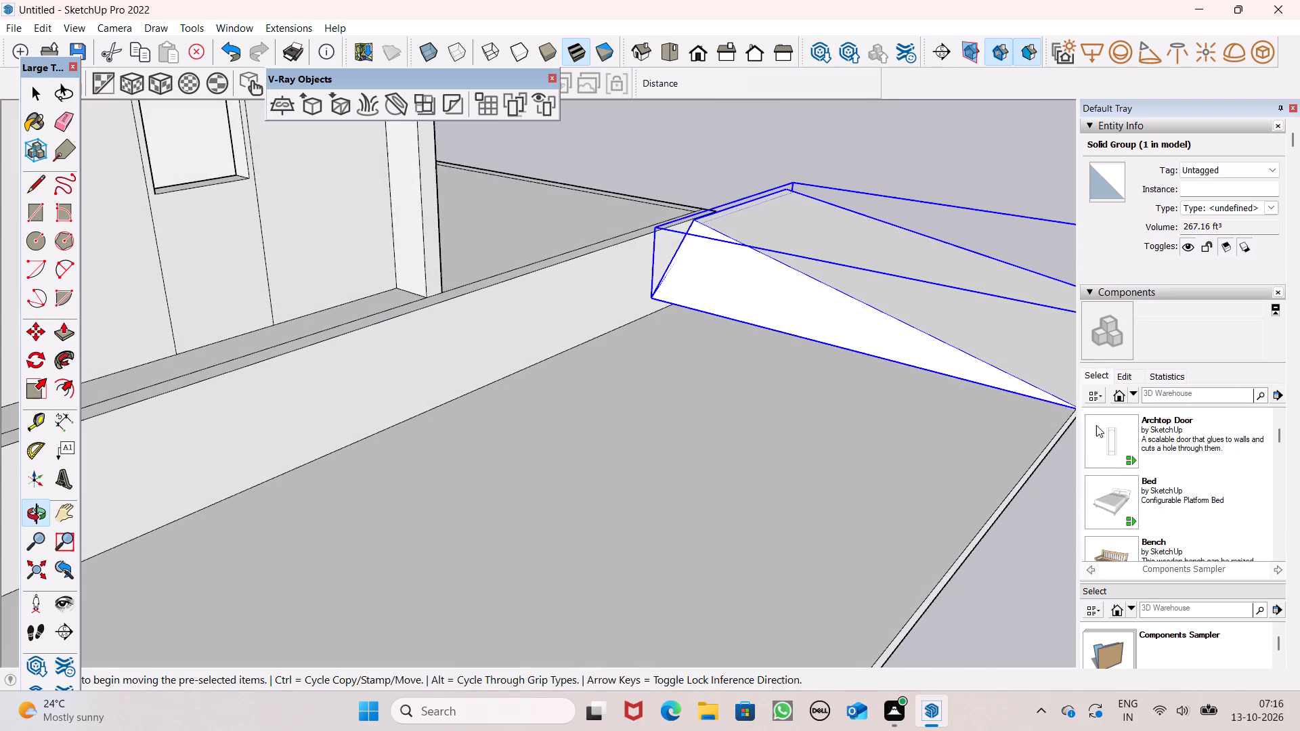
pyautogui.scroll(1, 634, 340)
pyautogui.moveTo(654, 294); pyautogui.dragTo(580, 346)
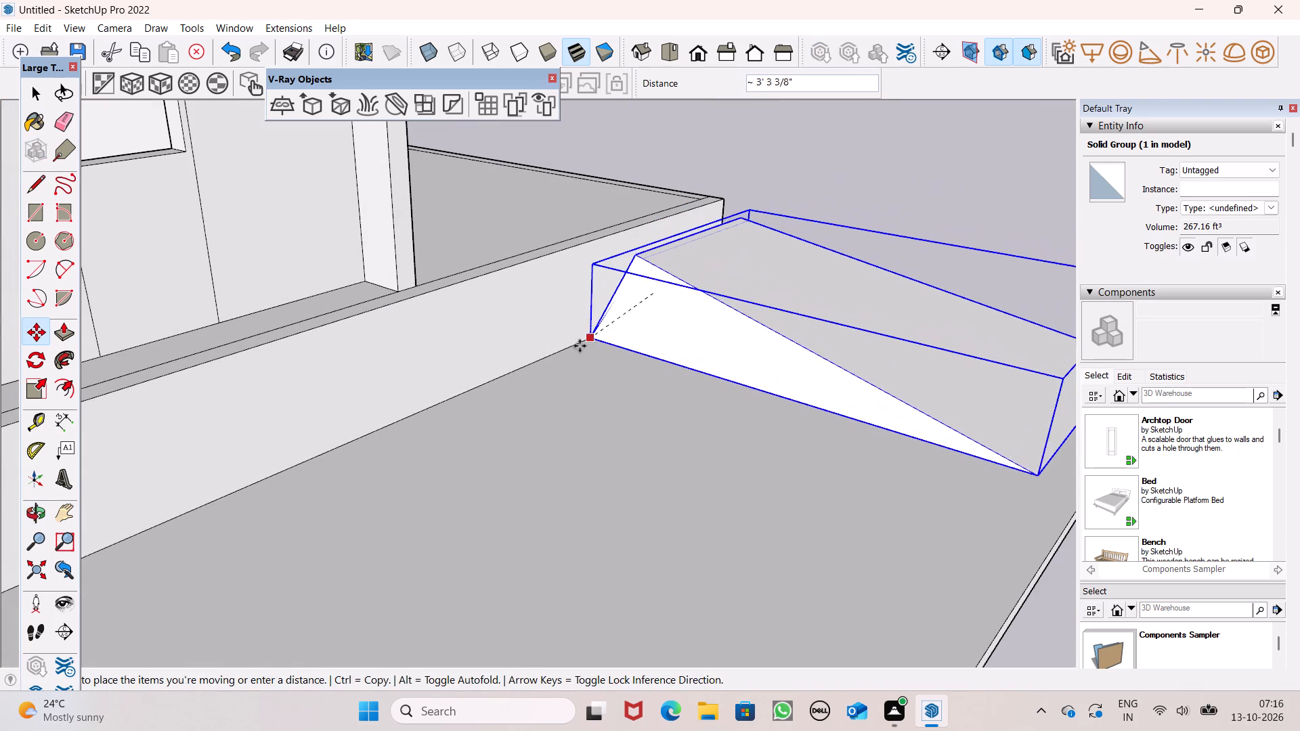
pyautogui.moveTo(580, 346); pyautogui.dragTo(538, 356)
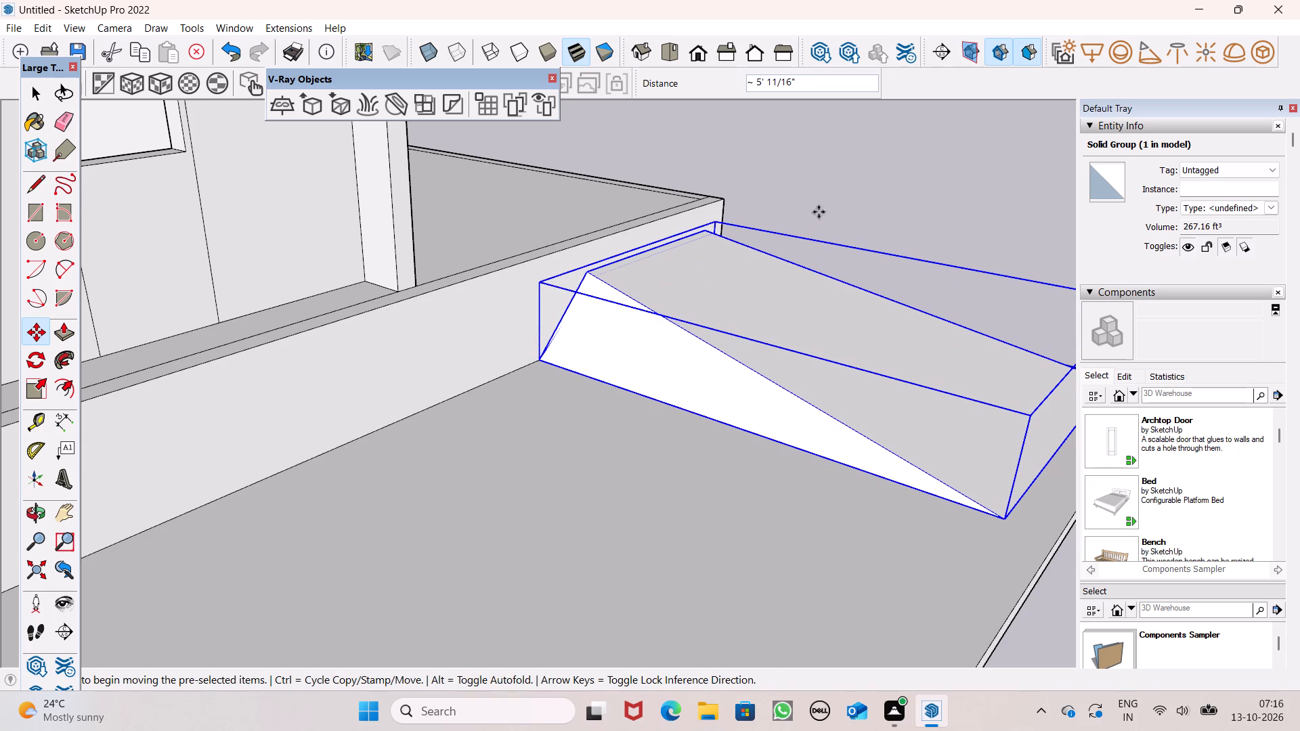
pyautogui.press('space')
pyautogui.click(832, 194)
# Scale the ramp group along the green axis to about 0.65, shortening its sloped end toward the platform.
pyautogui.scroll(1, 659, 370)
pyautogui.moveTo(659, 370); pyautogui.dragTo(886, 339, button='middle')
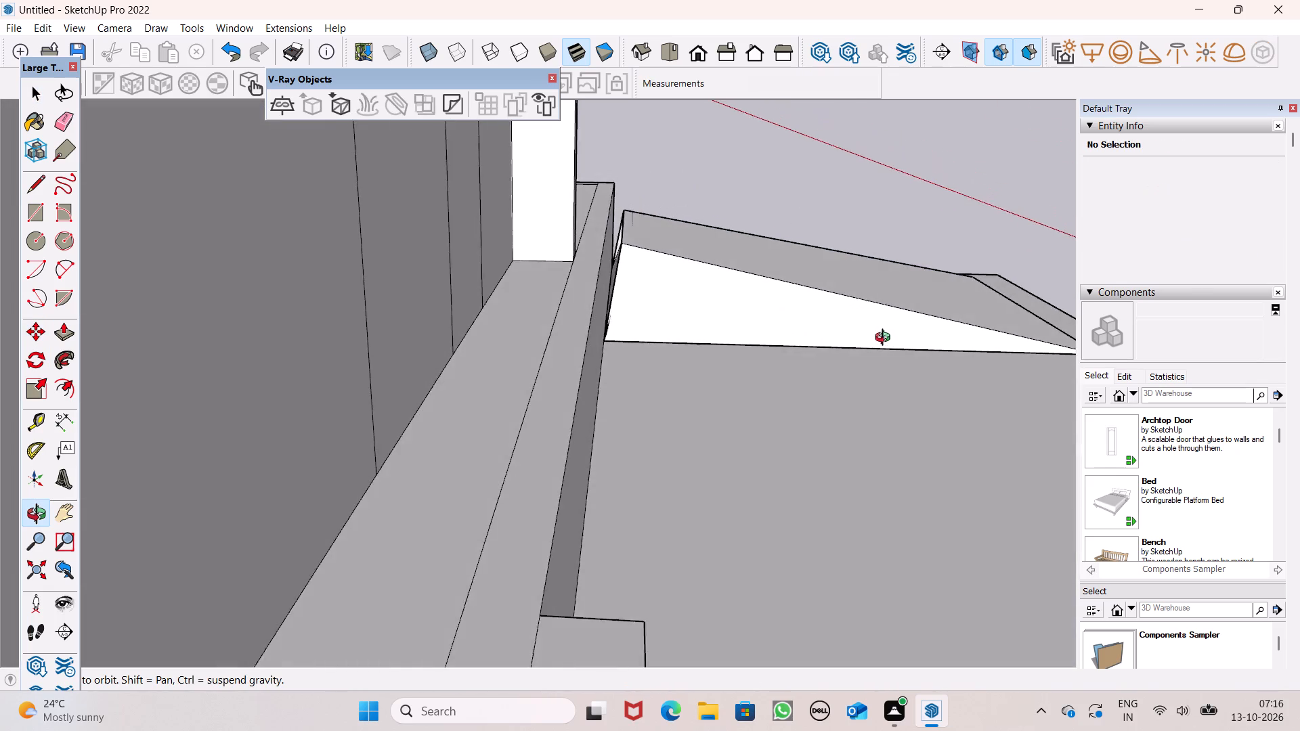
pyautogui.moveTo(886, 339); pyautogui.dragTo(221, 413, button='middle')
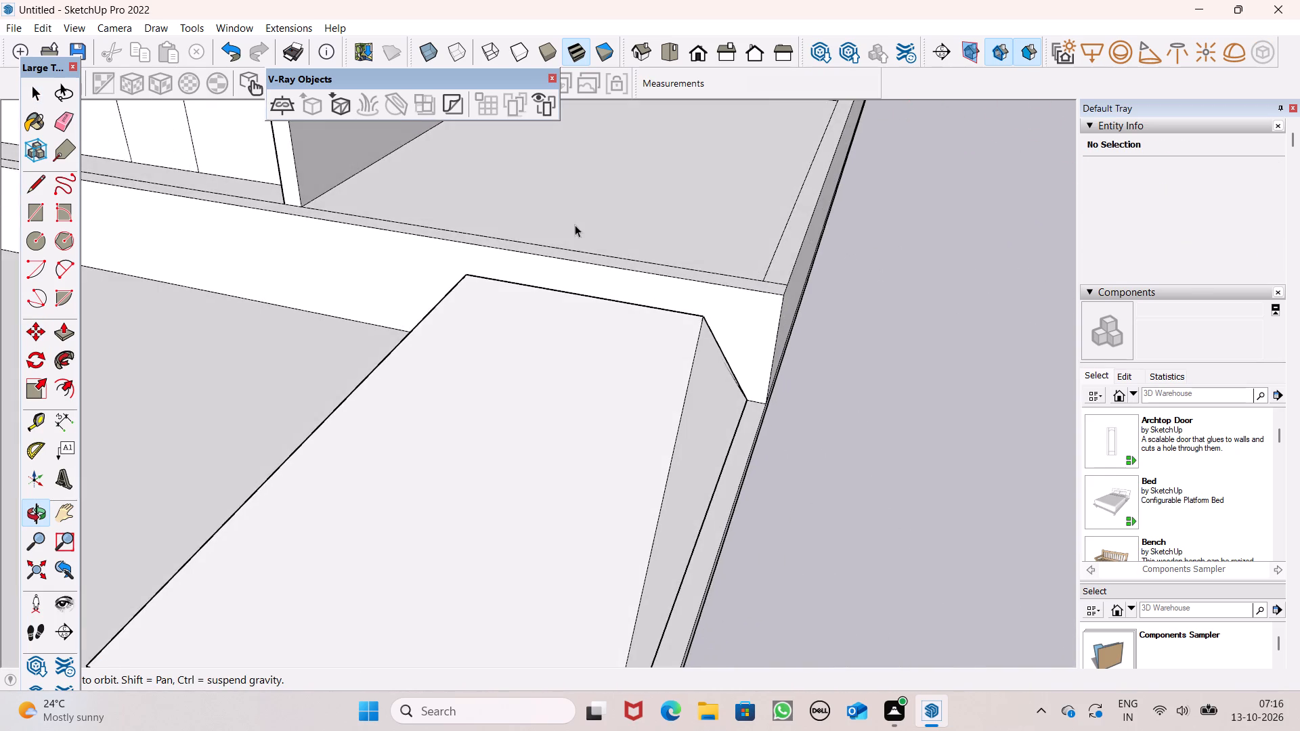
pyautogui.scroll(-6, 575, 225)
pyautogui.scroll(-2, 667, 247)
pyautogui.click(593, 352)
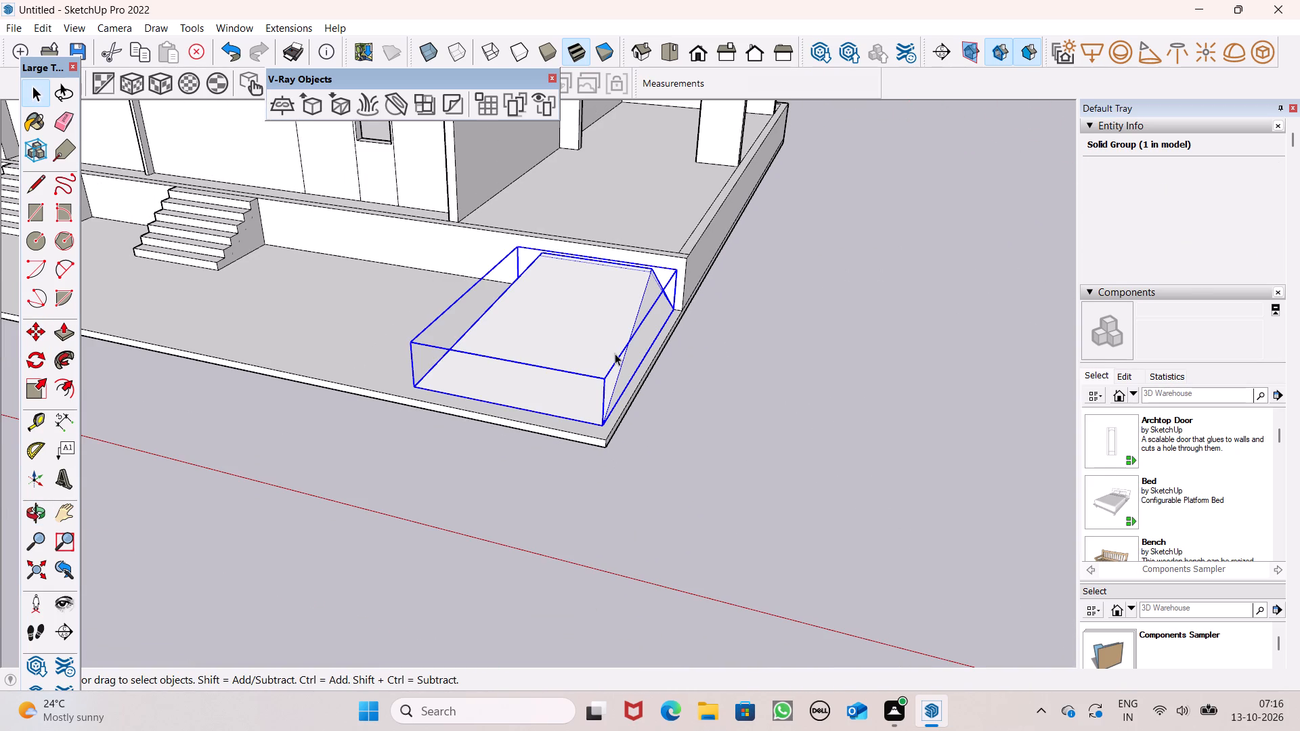
pyautogui.rightClick(615, 351)
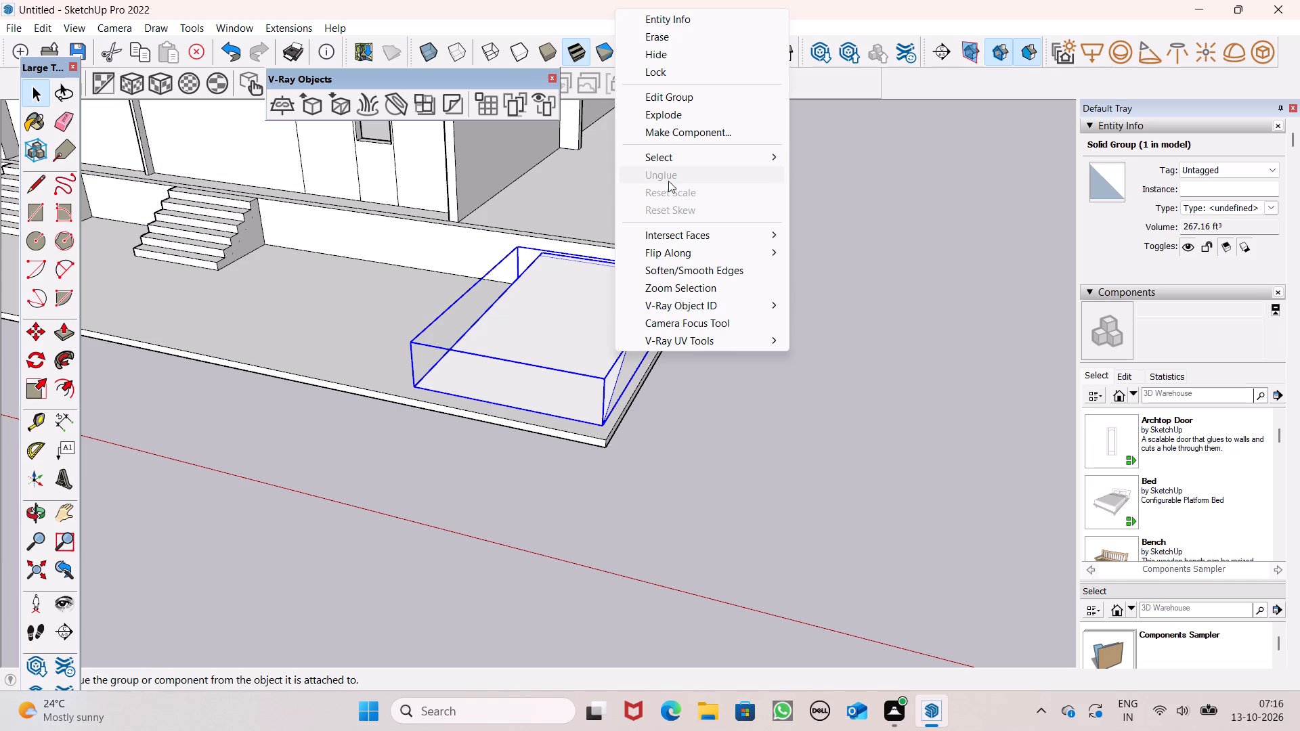
pyautogui.click(30, 389)
pyautogui.moveTo(412, 367); pyautogui.dragTo(446, 393, button='middle')
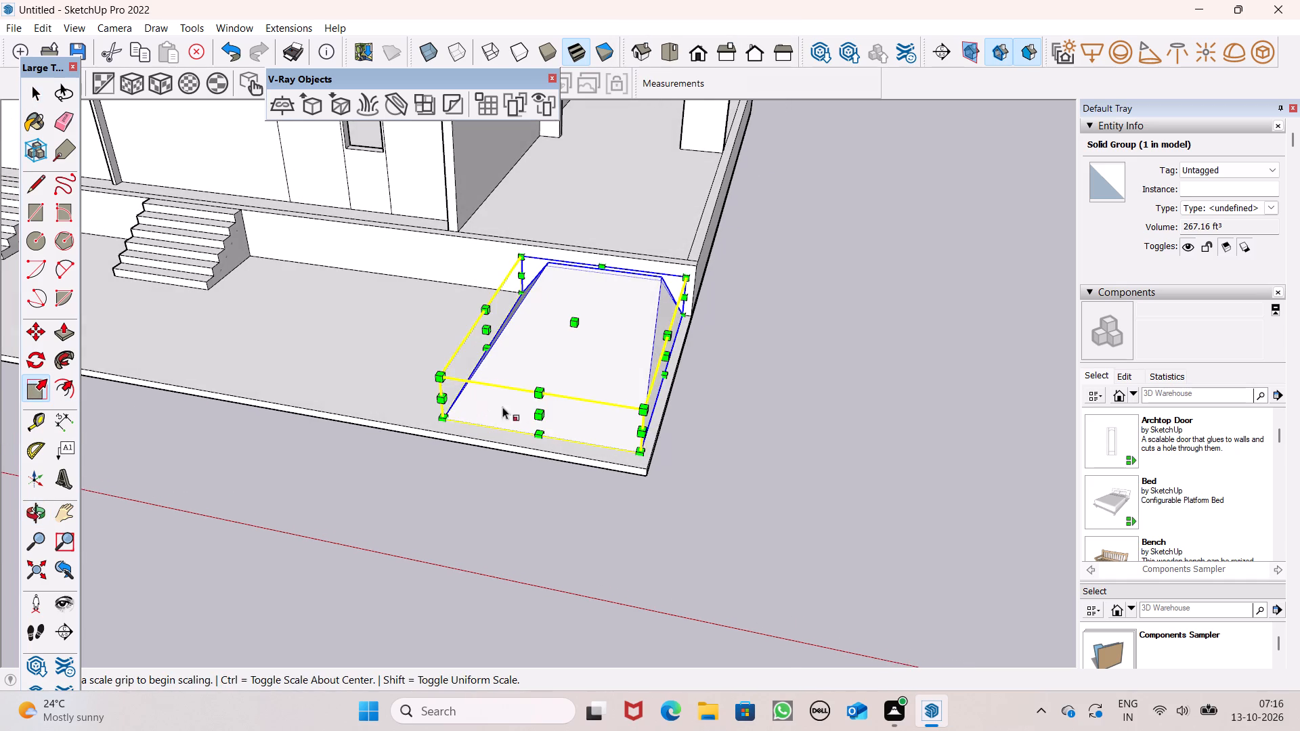
pyautogui.scroll(1, 524, 407)
pyautogui.moveTo(545, 416); pyautogui.dragTo(580, 386)
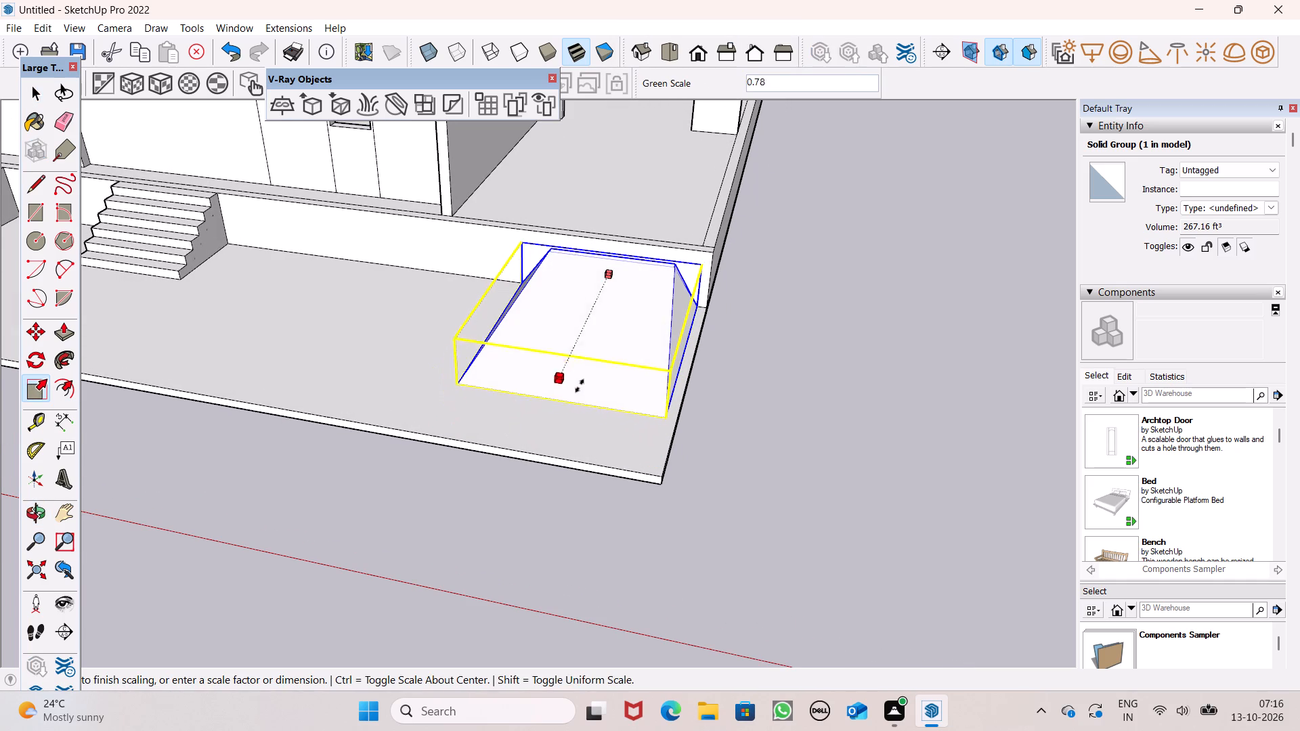
pyautogui.moveTo(580, 386); pyautogui.dragTo(594, 369)
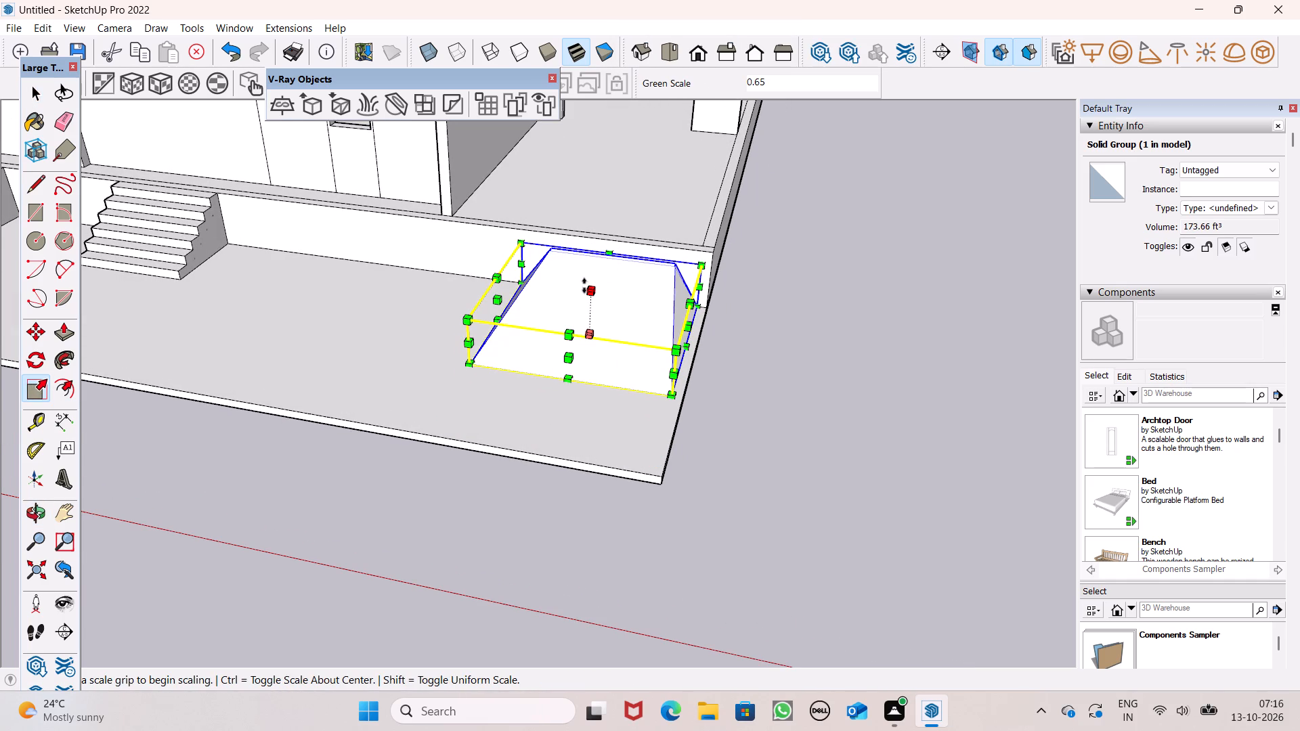
# Scale the ramp group upward along the blue axis to raise its high end toward the platform's top edge.
pyautogui.moveTo(588, 287); pyautogui.dragTo(590, 276)
pyautogui.doubleClick(590, 276)
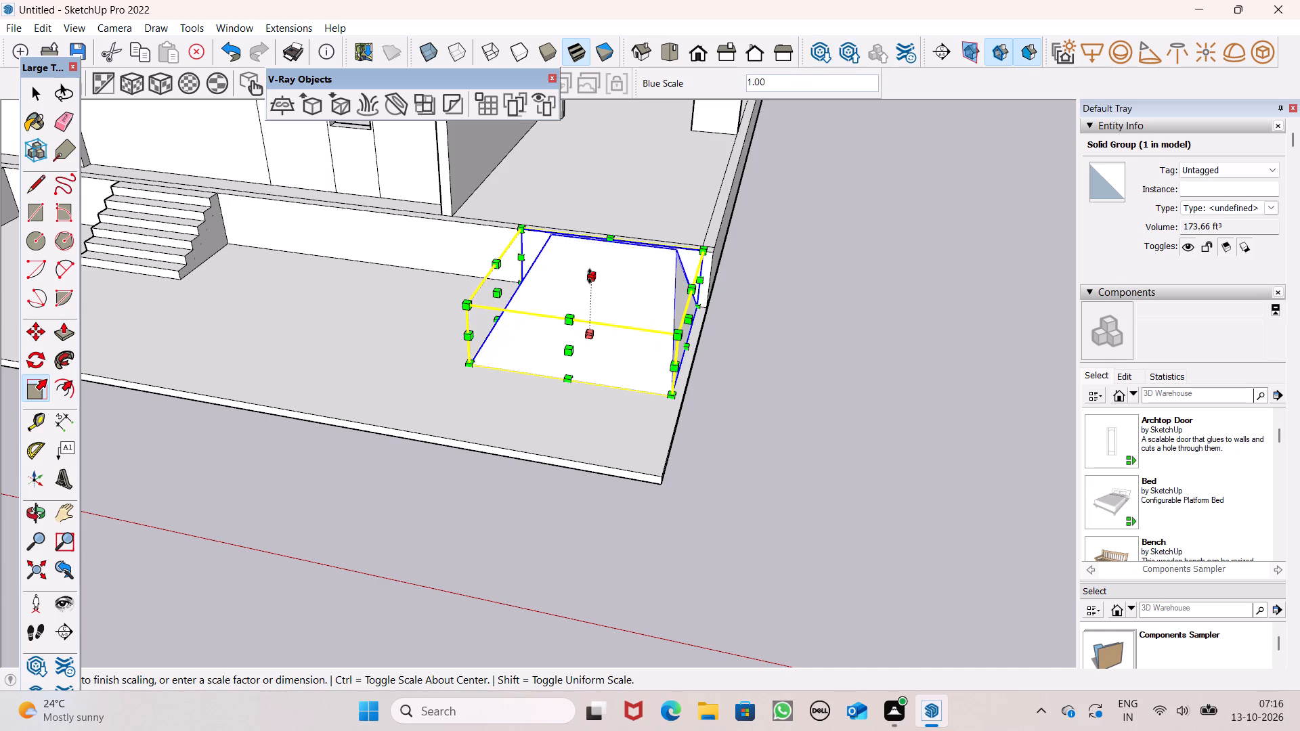
pyautogui.click(678, 281)
# Scale the ramp group's high end along the green axis to about 1.02, extending it toward the platform wall.
pyautogui.scroll(1, 836, 329)
pyautogui.moveTo(836, 342); pyautogui.dragTo(248, 424, button='middle')
pyautogui.scroll(6, 497, 290)
pyautogui.scroll(1, 541, 334)
pyautogui.moveTo(543, 339); pyautogui.dragTo(586, 393, button='middle')
pyautogui.moveTo(552, 322); pyautogui.dragTo(588, 368, button='middle')
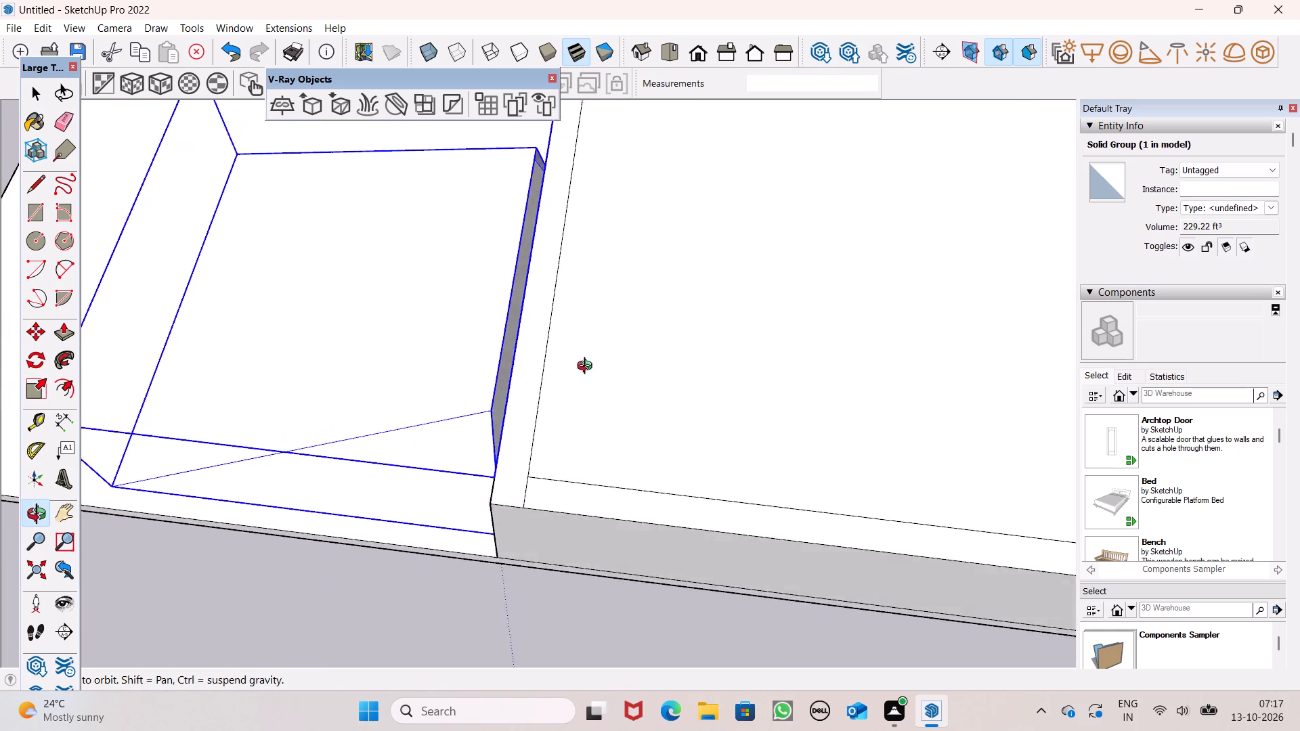
pyautogui.moveTo(588, 368); pyautogui.dragTo(634, 382, button='middle')
pyautogui.scroll(1, 630, 387)
pyautogui.scroll(7, 511, 298)
pyautogui.moveTo(508, 313); pyautogui.dragTo(580, 308, button='middle')
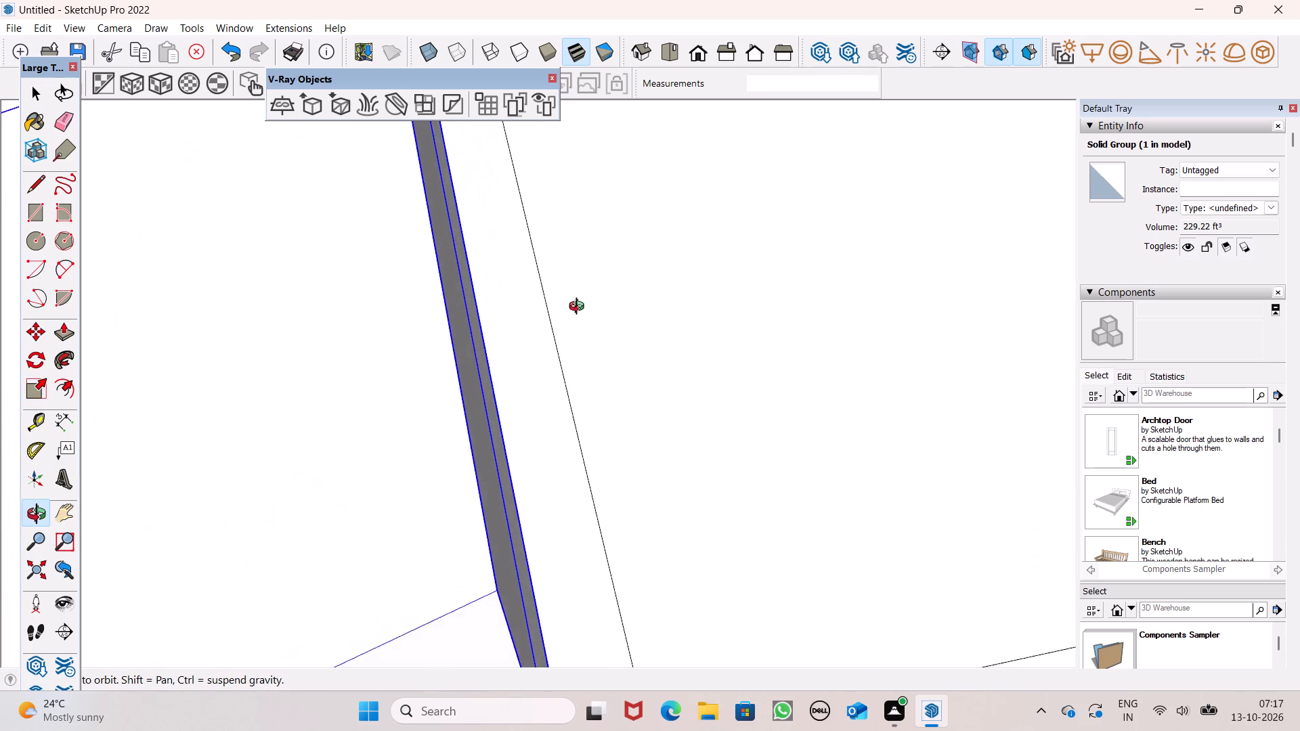
pyautogui.moveTo(580, 308); pyautogui.dragTo(601, 294, button='middle')
pyautogui.scroll(1, 601, 294)
pyautogui.moveTo(446, 315); pyautogui.dragTo(464, 315)
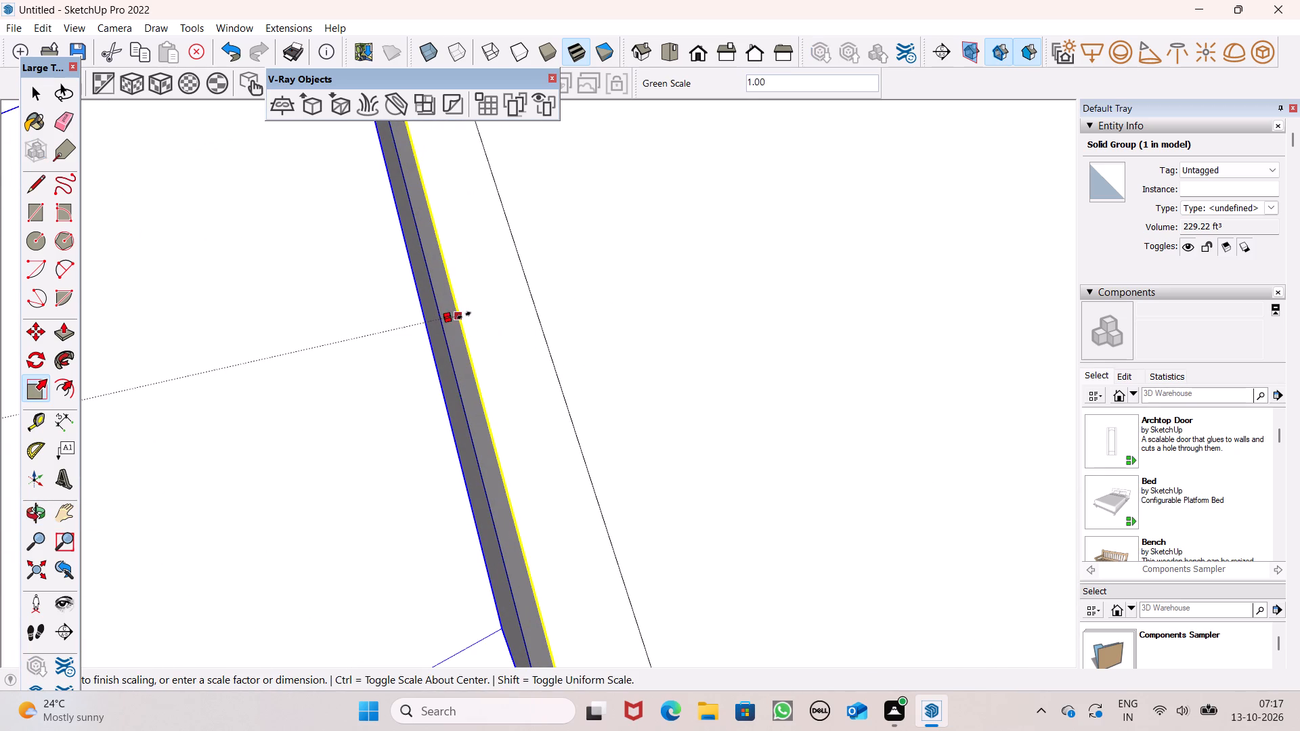
pyautogui.moveTo(464, 315); pyautogui.dragTo(467, 315)
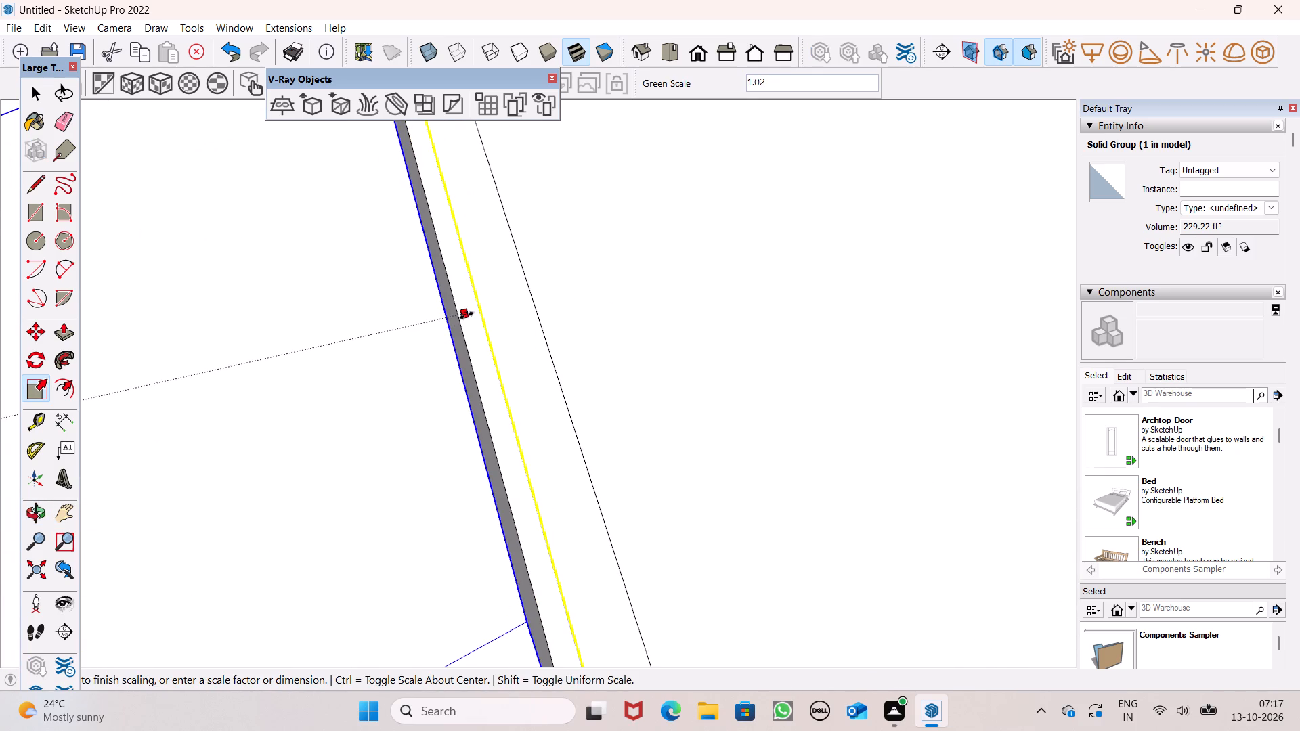
pyautogui.moveTo(467, 315); pyautogui.dragTo(469, 315)
pyautogui.scroll(-7, 472, 296)
pyautogui.scroll(-7, 615, 303)
pyautogui.press('space')
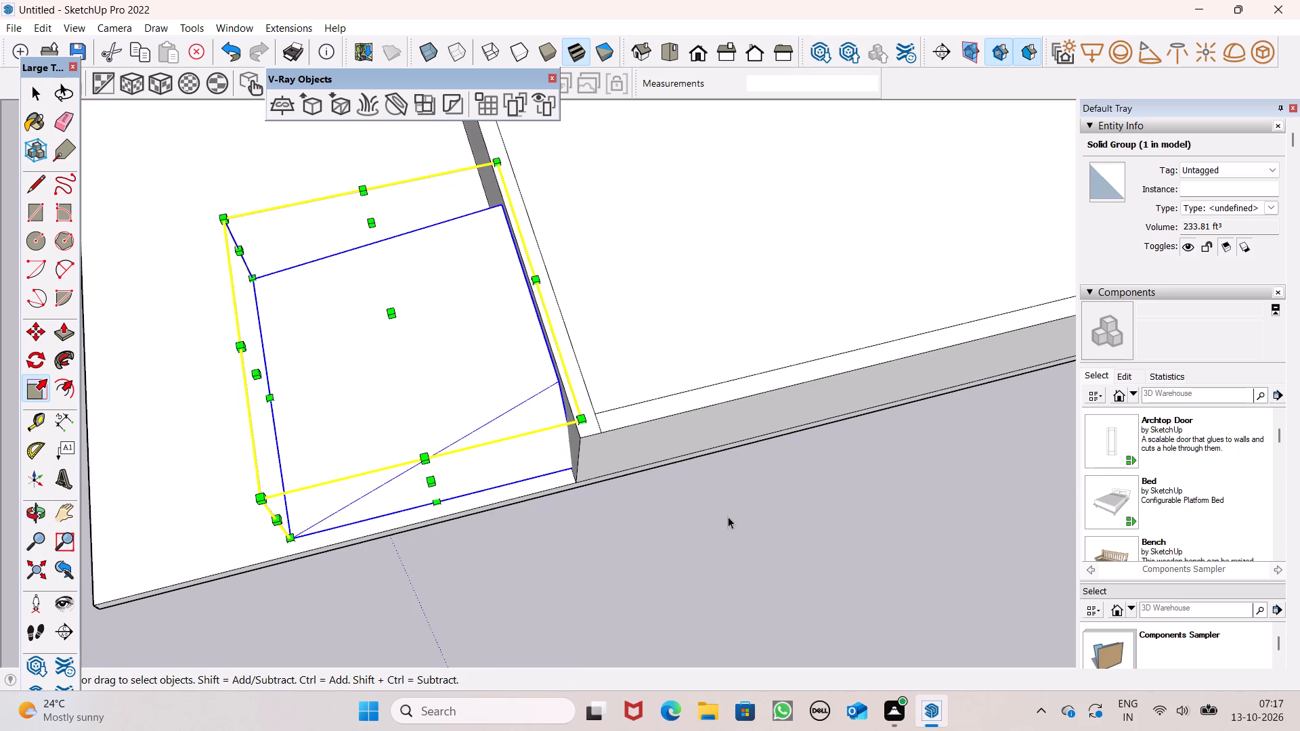
pyautogui.click(723, 506)
# Move the ramp group along the red axis, inward from the slab's outer side edge while keeping it against the platform wall.
pyautogui.click(511, 342)
pyautogui.scroll(-4, 546, 374)
pyautogui.moveTo(621, 470); pyautogui.dragTo(888, 384, button='middle')
pyautogui.scroll(-4, 887, 376)
pyautogui.moveTo(861, 391); pyautogui.dragTo(931, 375, button='middle')
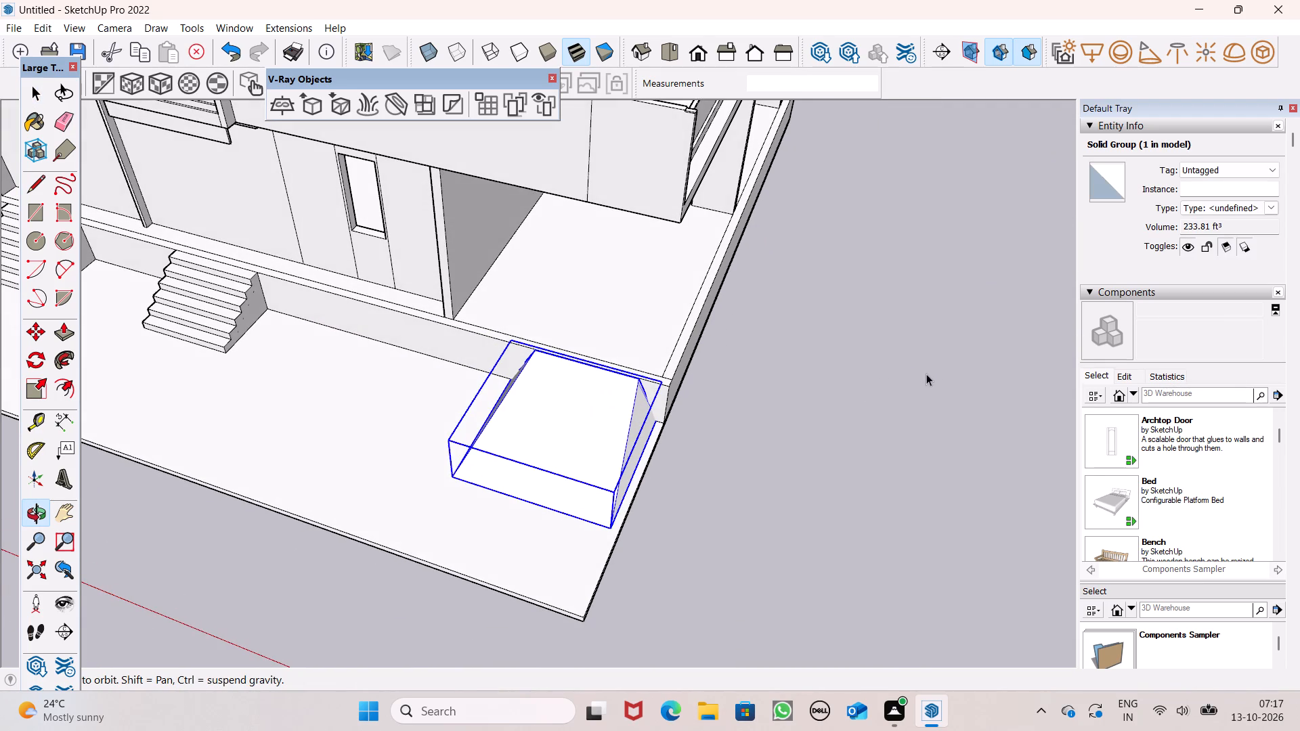
pyautogui.click(926, 374)
pyautogui.moveTo(842, 353); pyautogui.dragTo(860, 336, button='middle')
pyautogui.scroll(6, 630, 430)
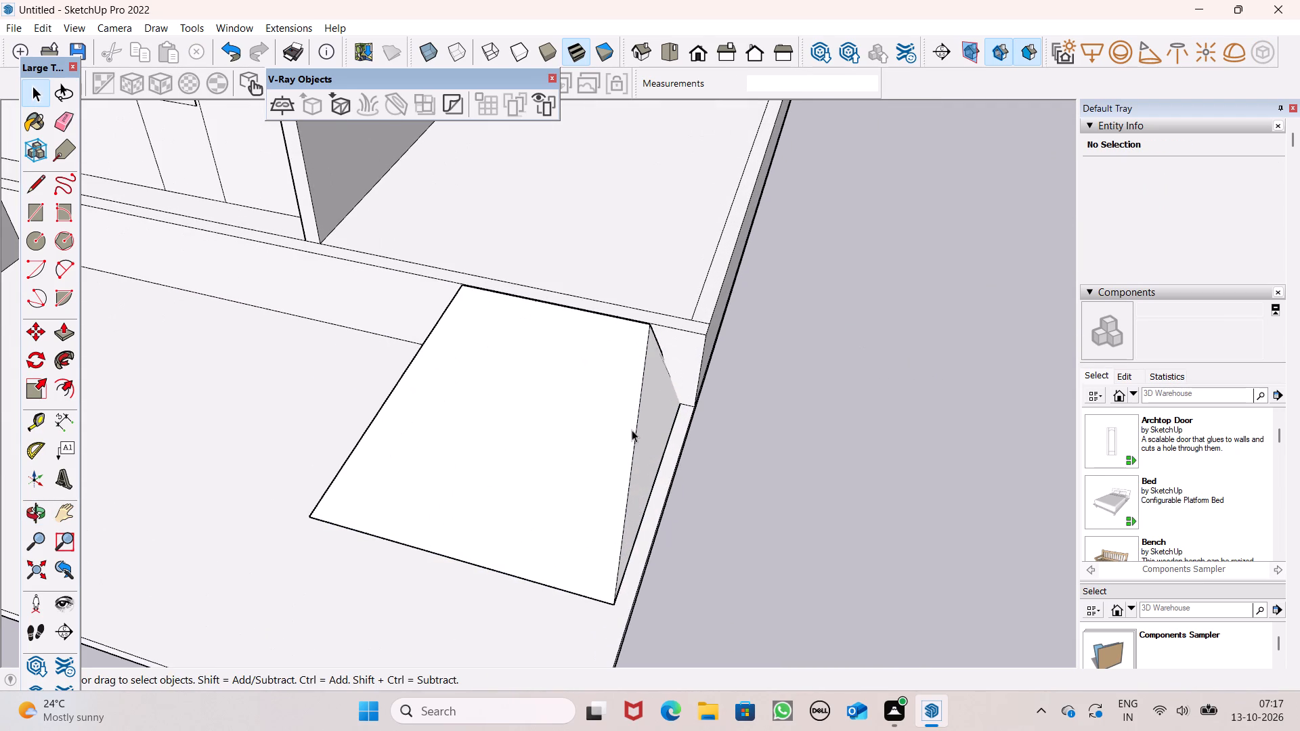
pyautogui.click(637, 433)
pyautogui.press('m')
pyautogui.press('Return')
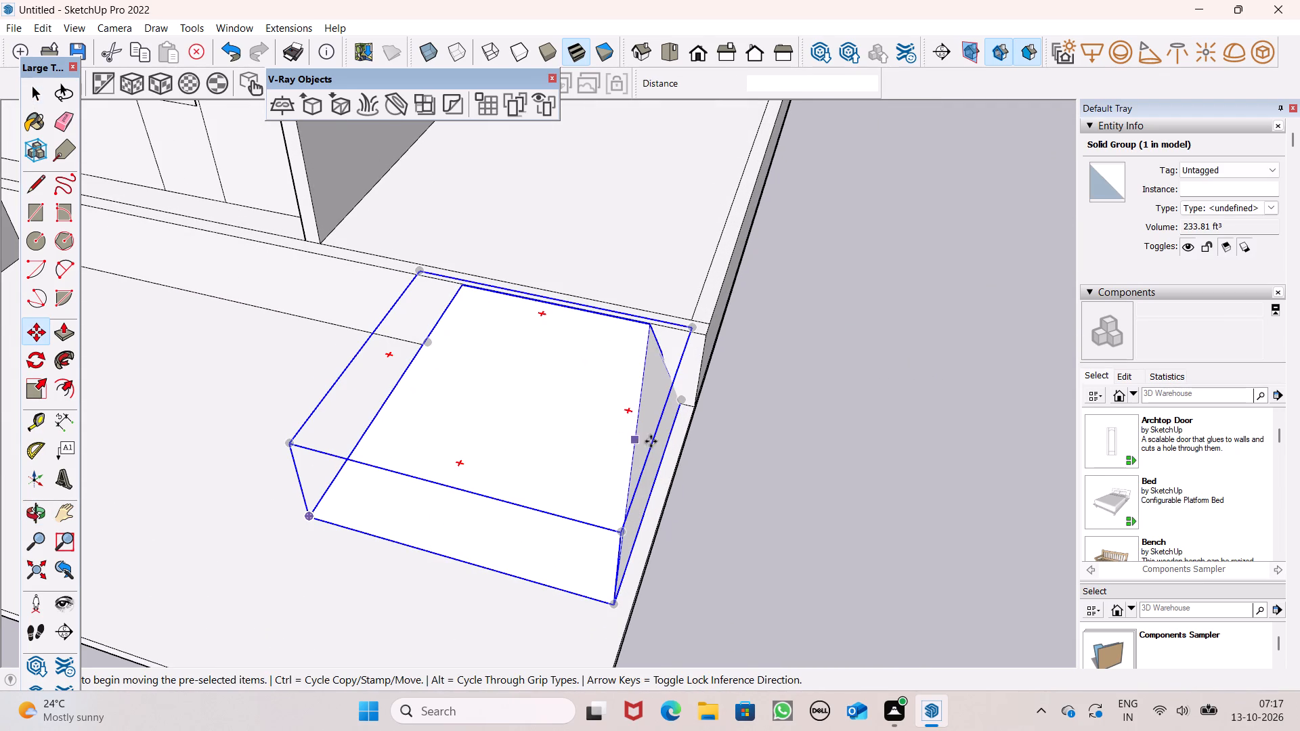
pyautogui.moveTo(653, 445); pyautogui.dragTo(597, 423)
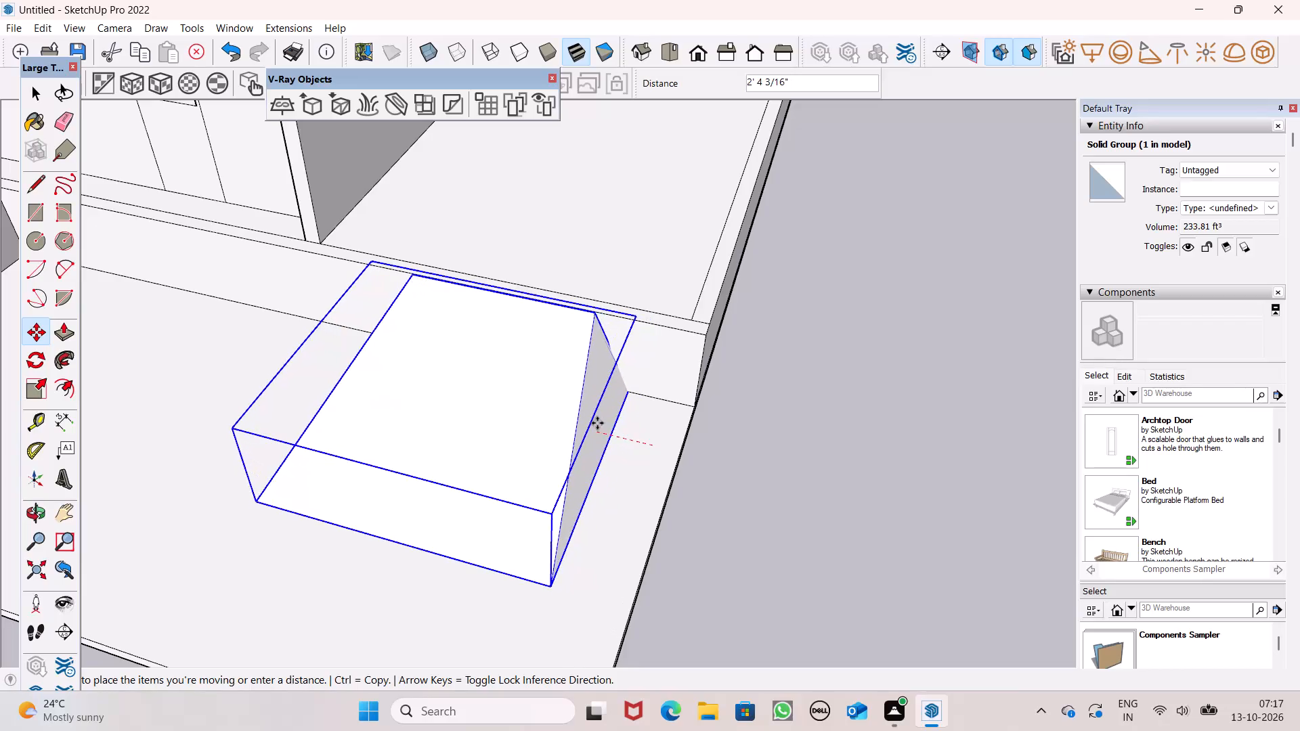
pyautogui.moveTo(597, 423); pyautogui.dragTo(564, 414)
pyautogui.press('space')
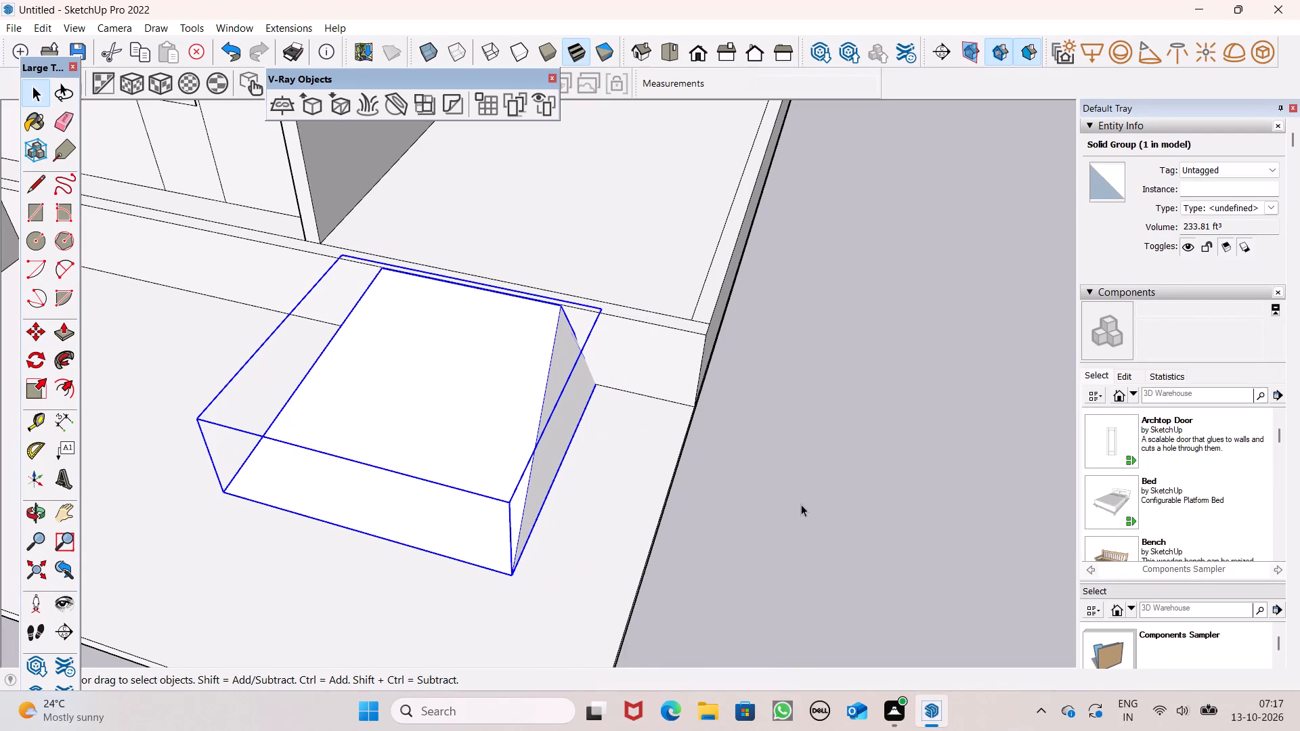
pyautogui.click(800, 494)
# Draw a 4' vertical line on the platform's outer side face, from the slab to the top edge near the ramp-side corner.
pyautogui.scroll(-5, 776, 451)
pyautogui.scroll(-4, 512, 319)
pyautogui.moveTo(559, 376); pyautogui.dragTo(529, 406, button='middle')
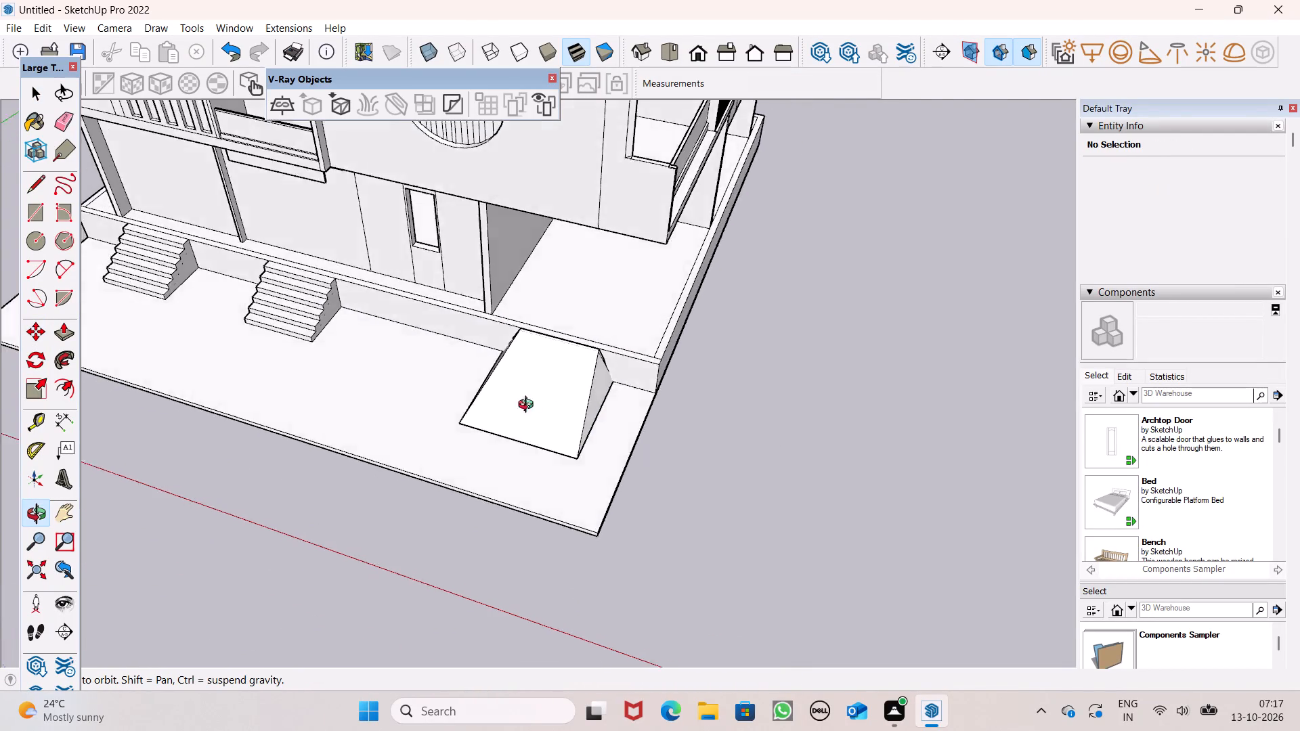
pyautogui.moveTo(529, 406); pyautogui.dragTo(162, 355, button='middle')
pyautogui.scroll(1, 543, 394)
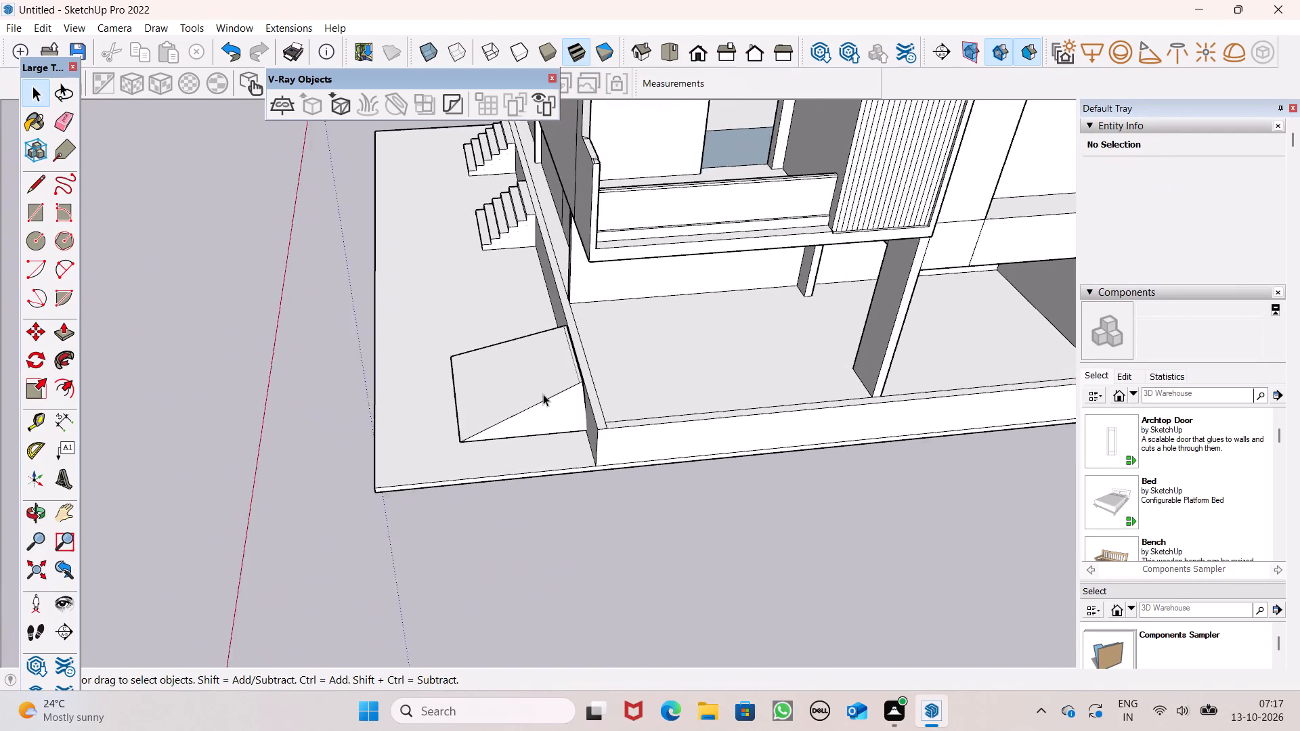
pyautogui.scroll(3, 543, 394)
pyautogui.moveTo(768, 448); pyautogui.dragTo(613, 454, button='middle')
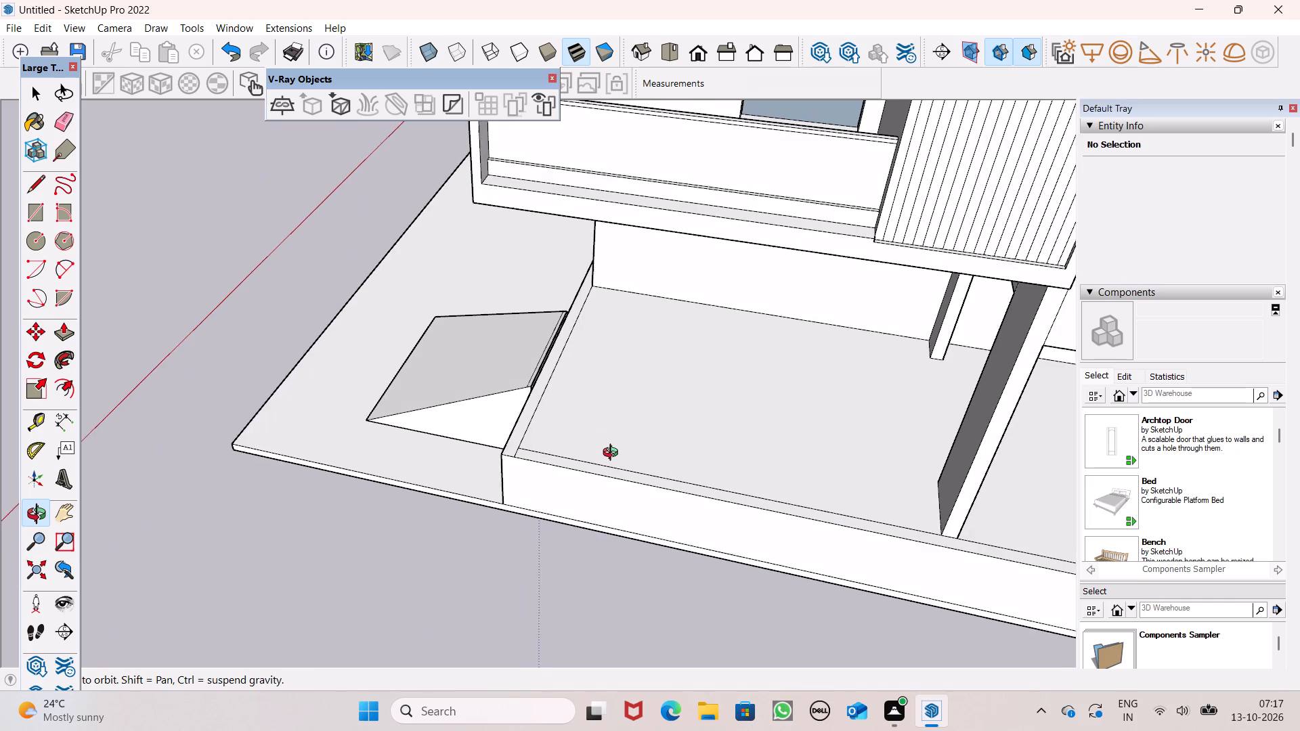
pyautogui.moveTo(613, 454); pyautogui.dragTo(659, 443, button='middle')
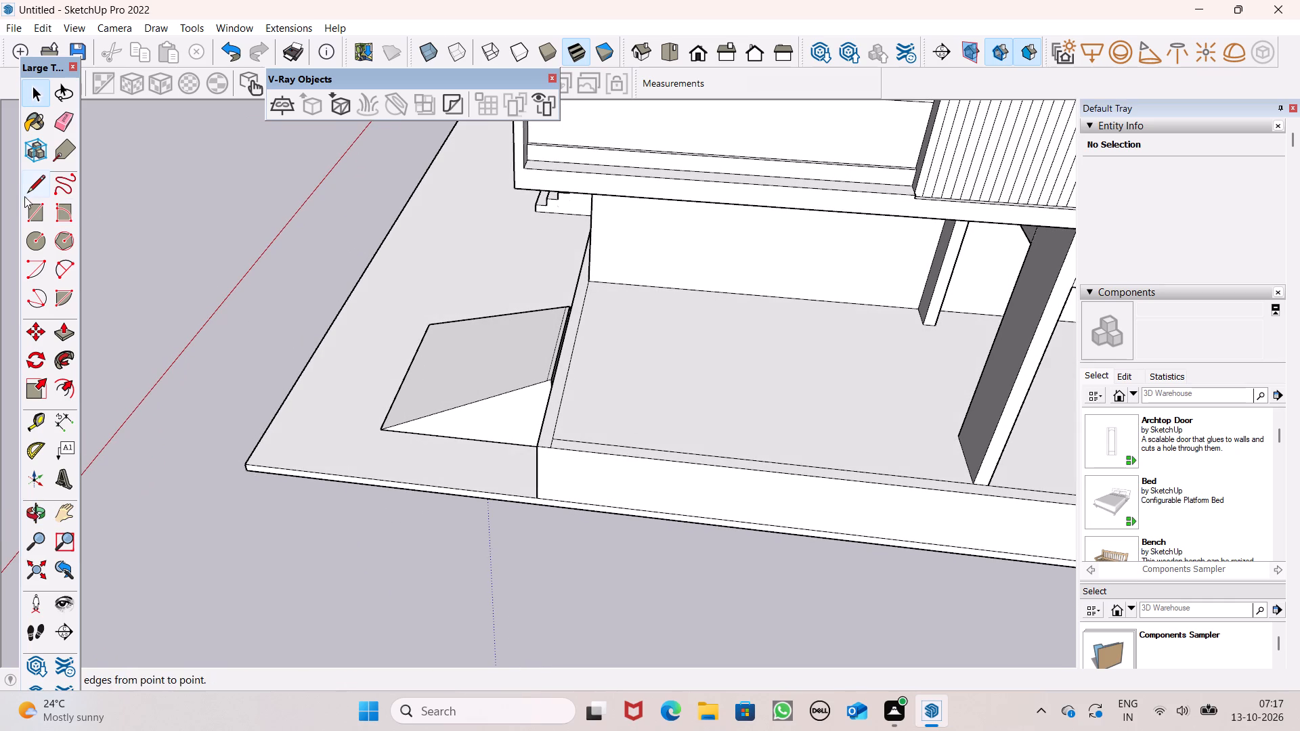
pyautogui.click(26, 196)
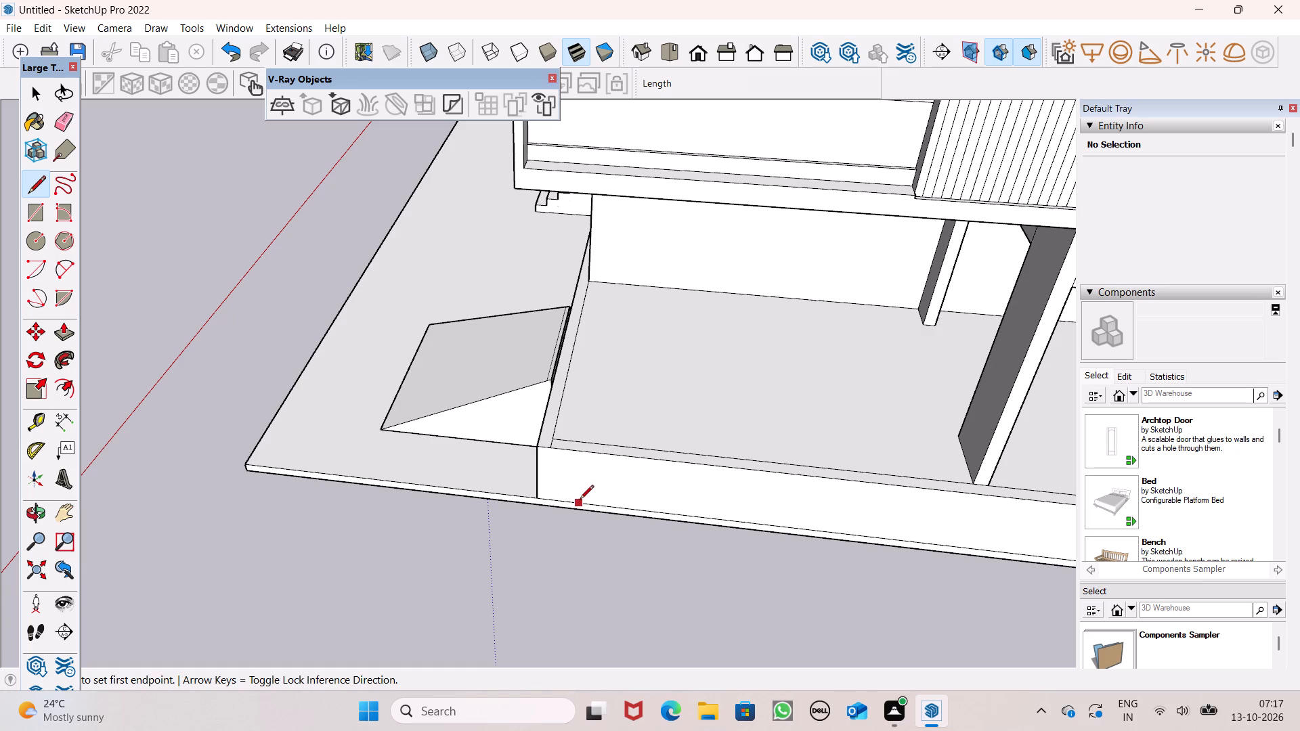
pyautogui.click(584, 499)
pyautogui.click(583, 456)
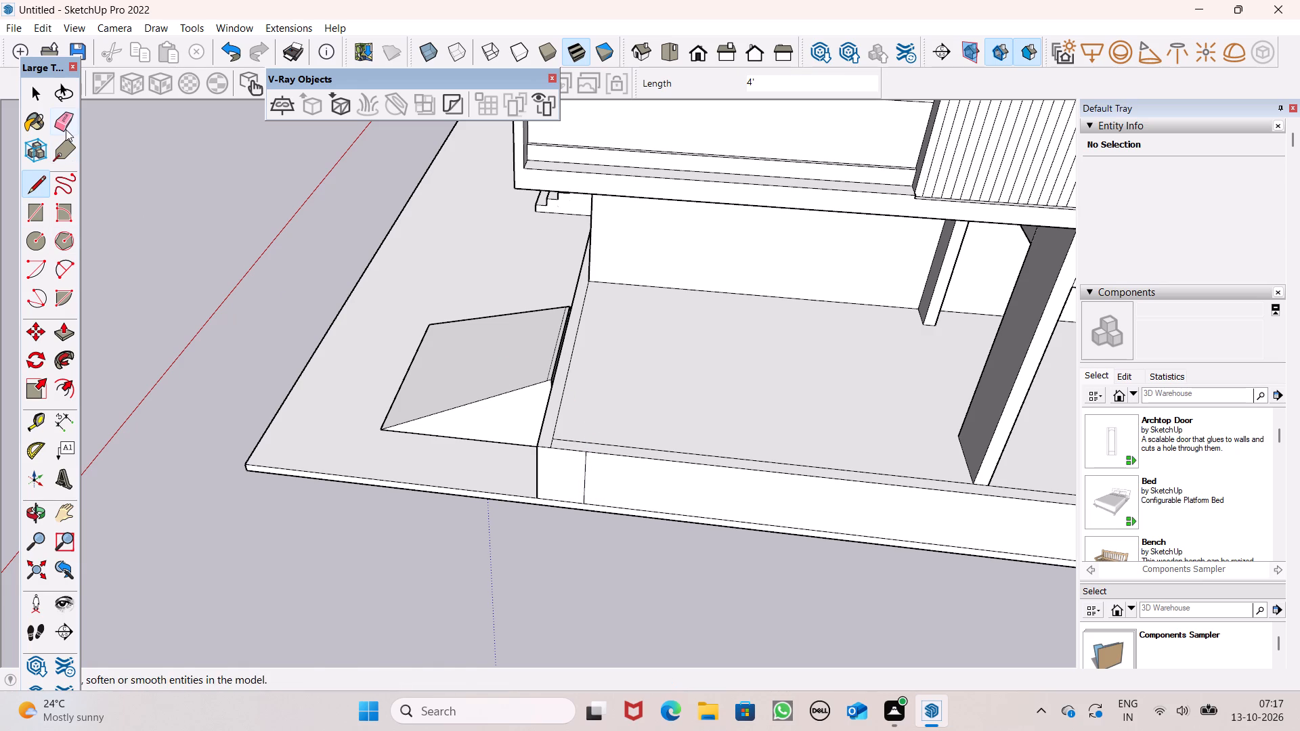
# Draw a 9" line across the platform's top border, from the inner corner to the outer edge above the ramp side.
pyautogui.scroll(6, 536, 445)
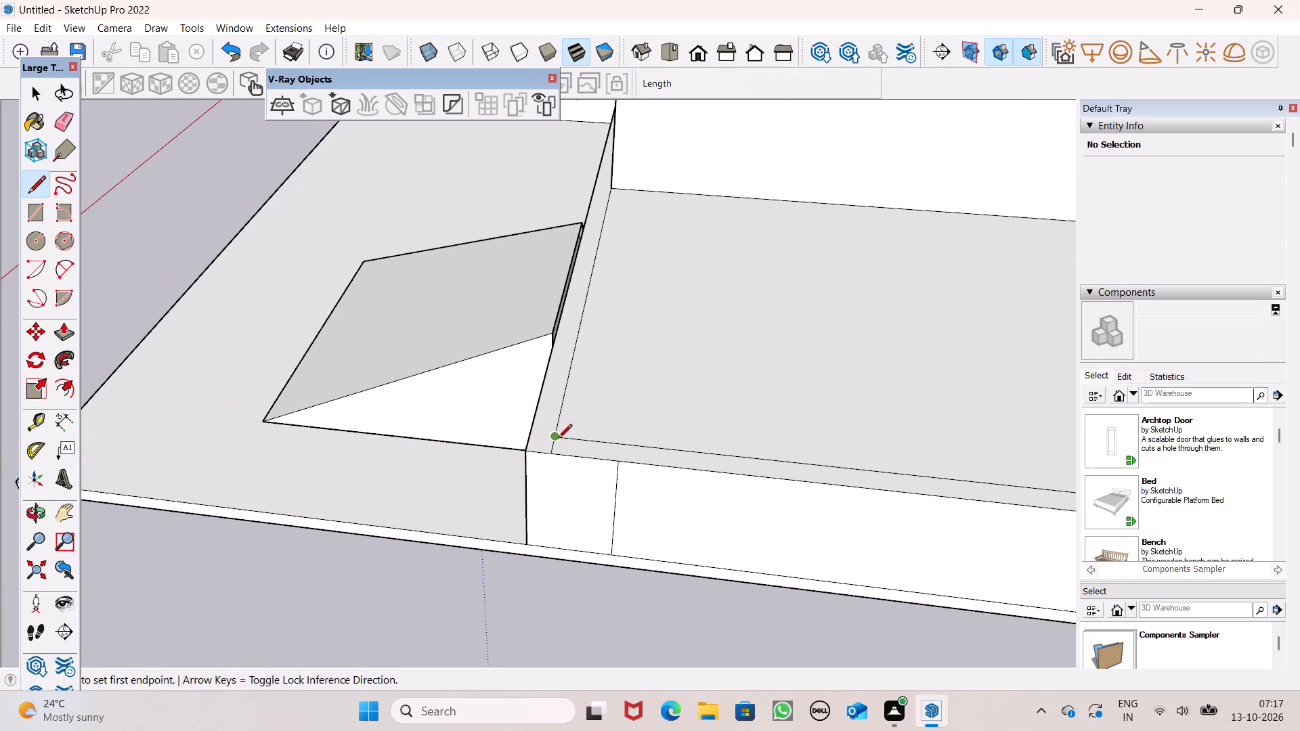
pyautogui.click(550, 435)
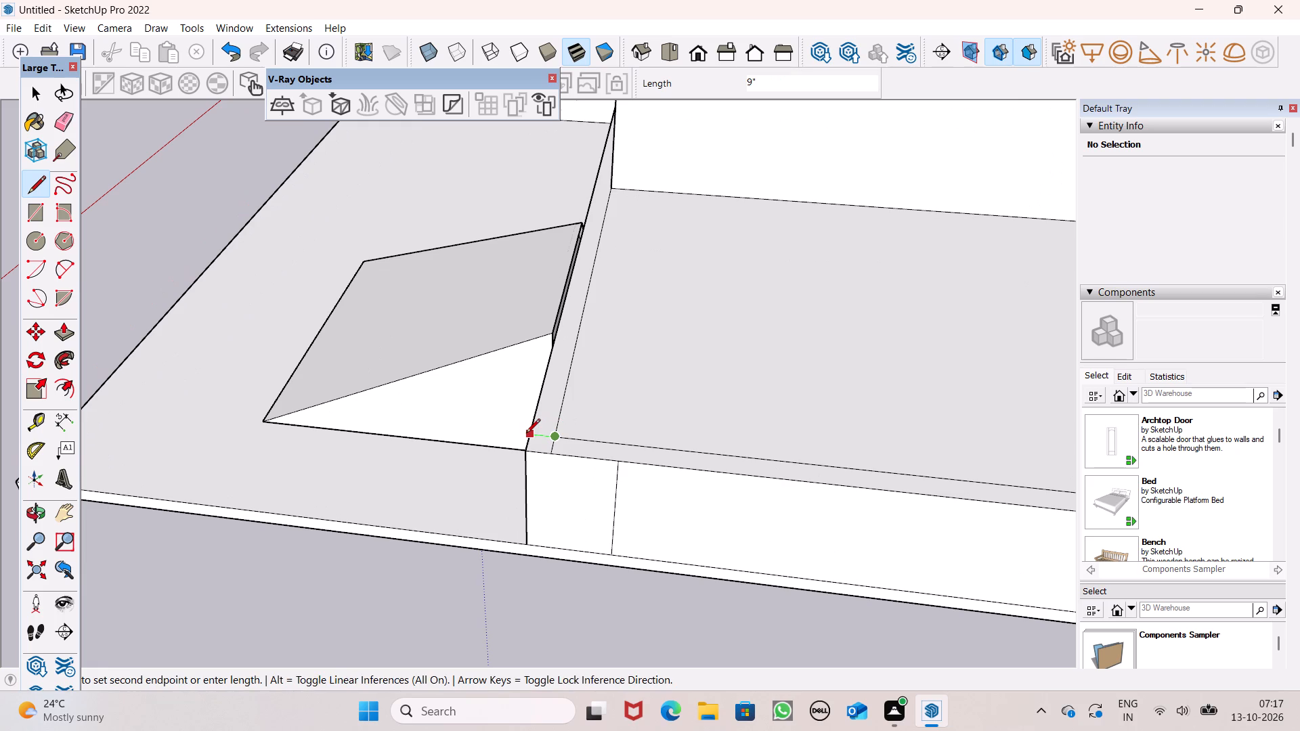
pyautogui.click(526, 434)
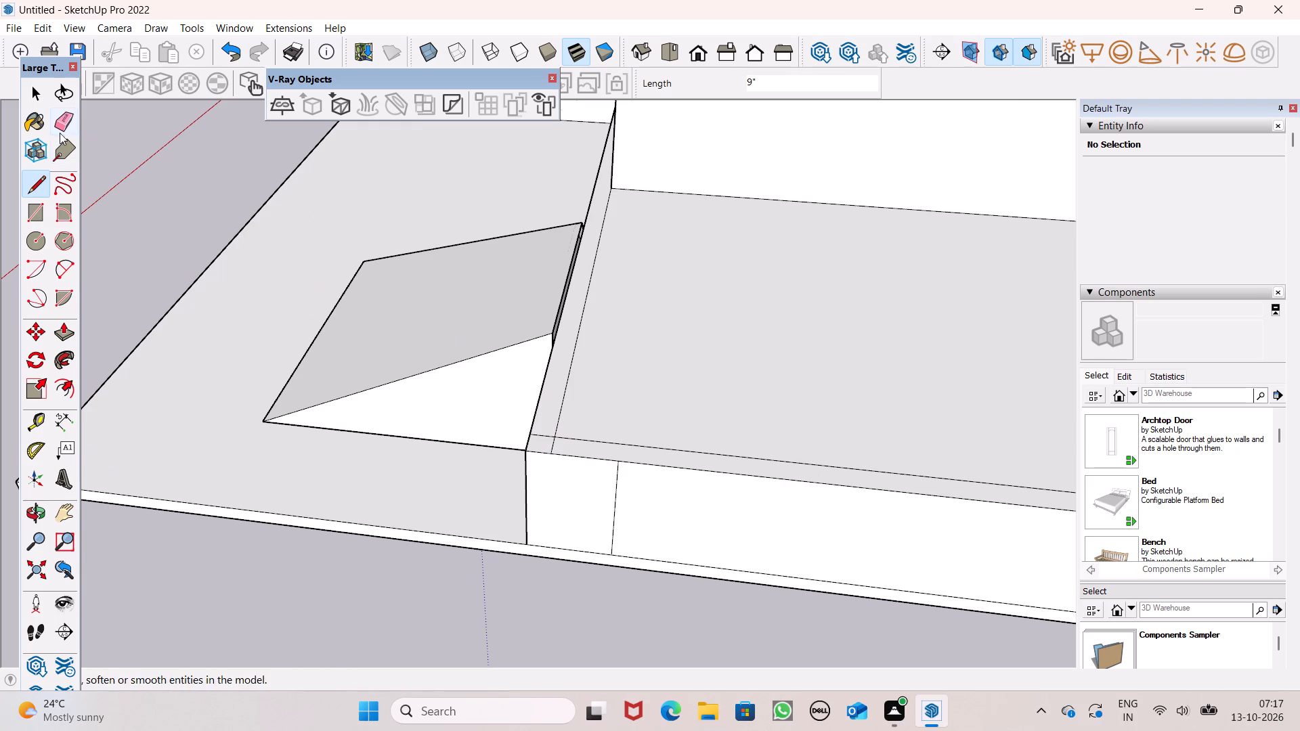
# Erase the short segment of the inner border line between the new 9" line and the platform's outer side edge.
pyautogui.moveTo(60, 123); pyautogui.dragTo(62, 129)
pyautogui.moveTo(546, 440); pyautogui.dragTo(550, 447)
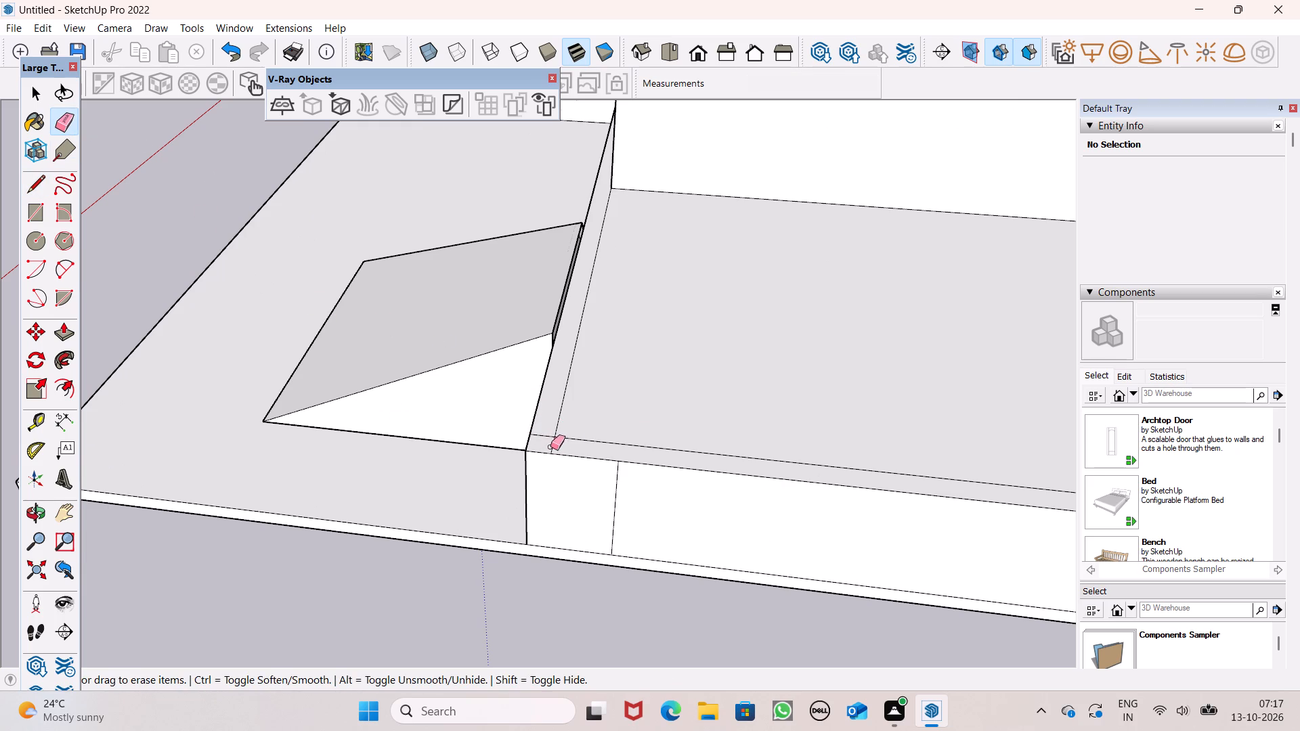
# Erase the remaining short line segment across the platform's top border at the ramp-side outer corner.
pyautogui.moveTo(550, 447); pyautogui.dragTo(549, 447)
pyautogui.moveTo(557, 446); pyautogui.dragTo(544, 442)
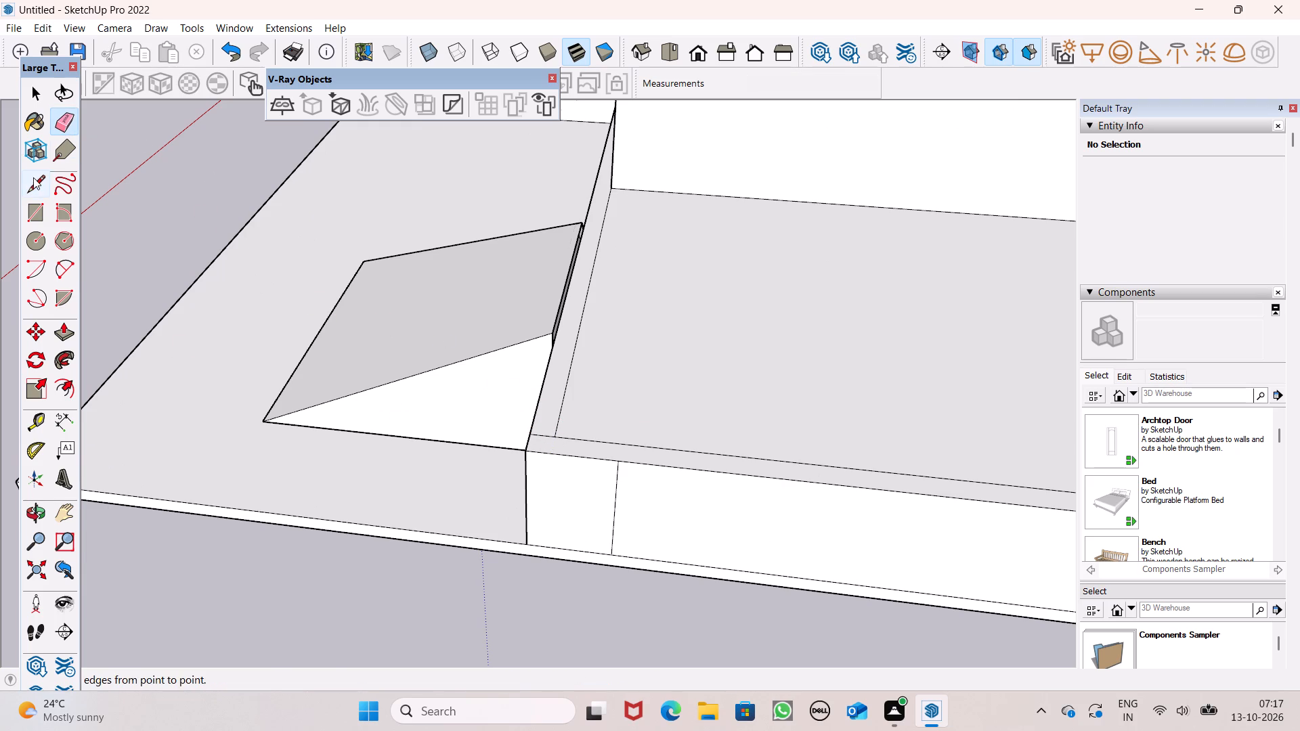
# Draw a line across the platform's top border from the upper end of the outer face's vertical line to the inner border edge.
pyautogui.click(34, 177)
pyautogui.click(623, 462)
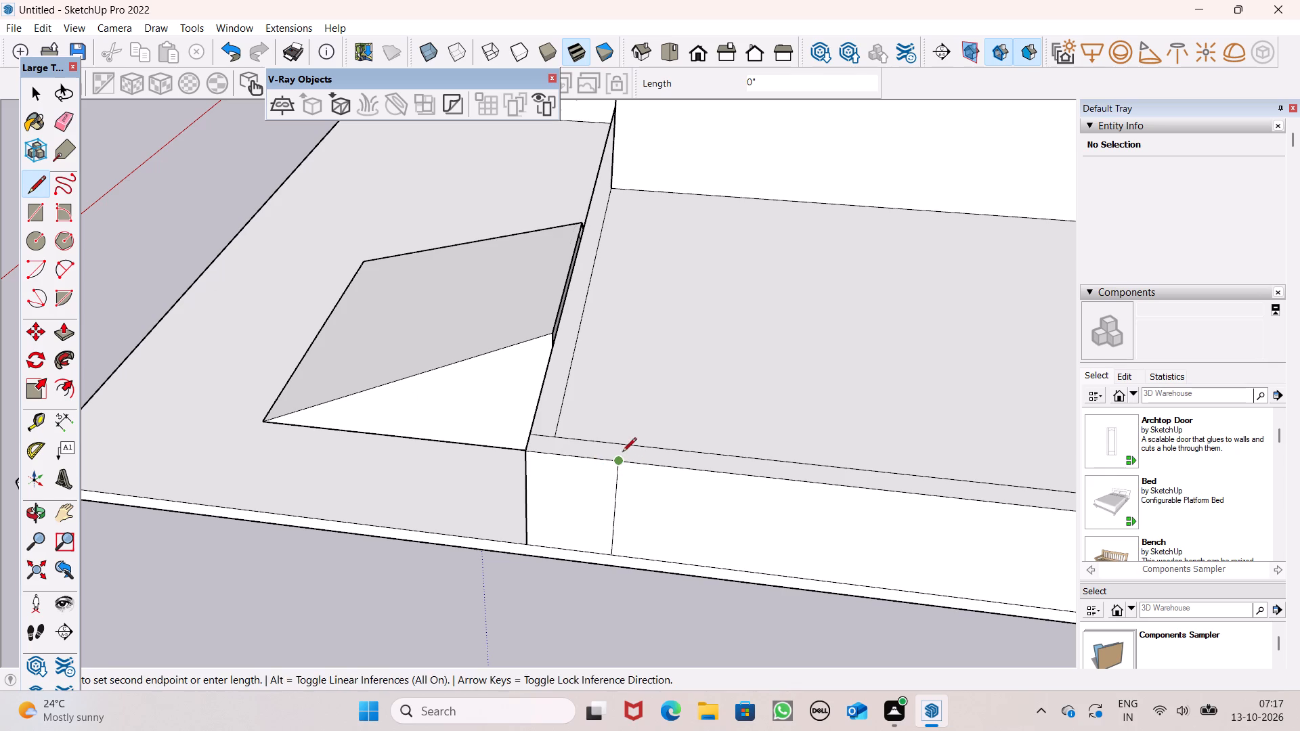
pyautogui.click(622, 446)
pyautogui.press('space')
# Pull the platform's ramp-side corner border face up 15' to the underside of the balcony slab, forming a corner column.
pyautogui.scroll(-4, 599, 482)
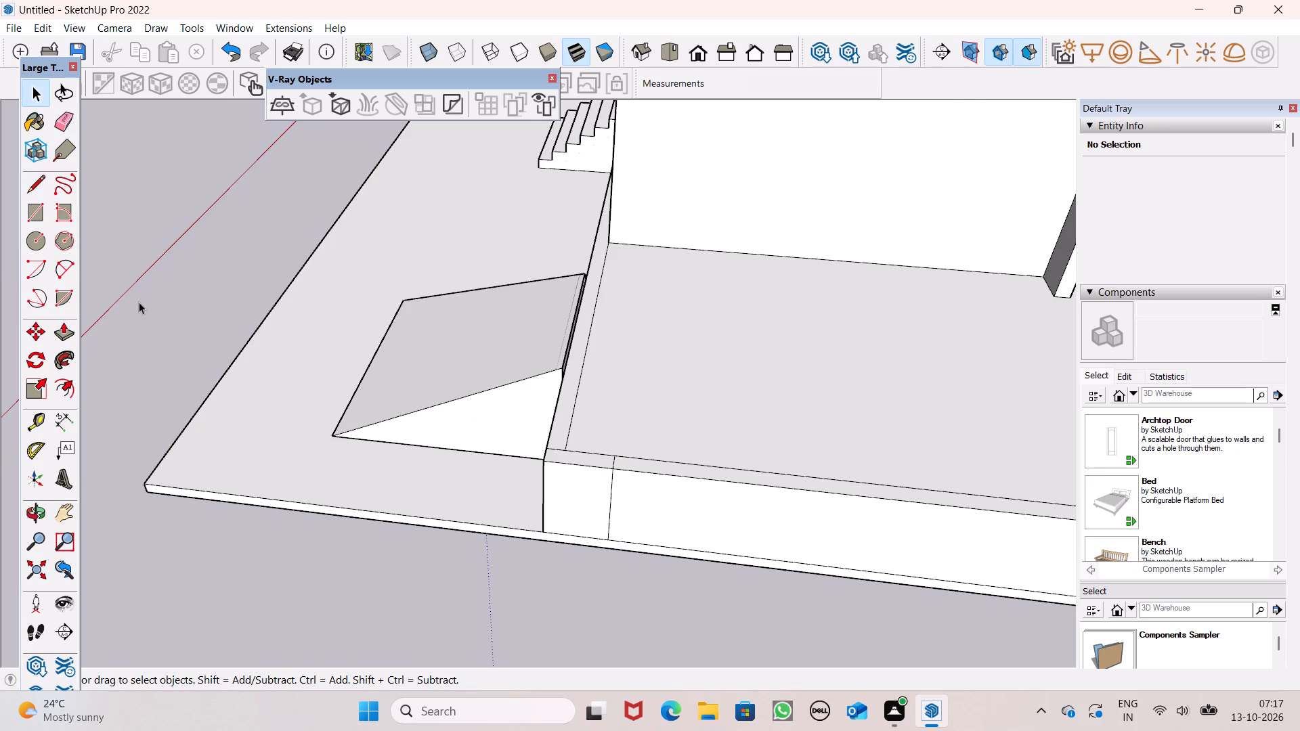
pyautogui.click(74, 331)
pyautogui.scroll(-4, 387, 433)
pyautogui.moveTo(595, 520); pyautogui.dragTo(698, 506, button='middle')
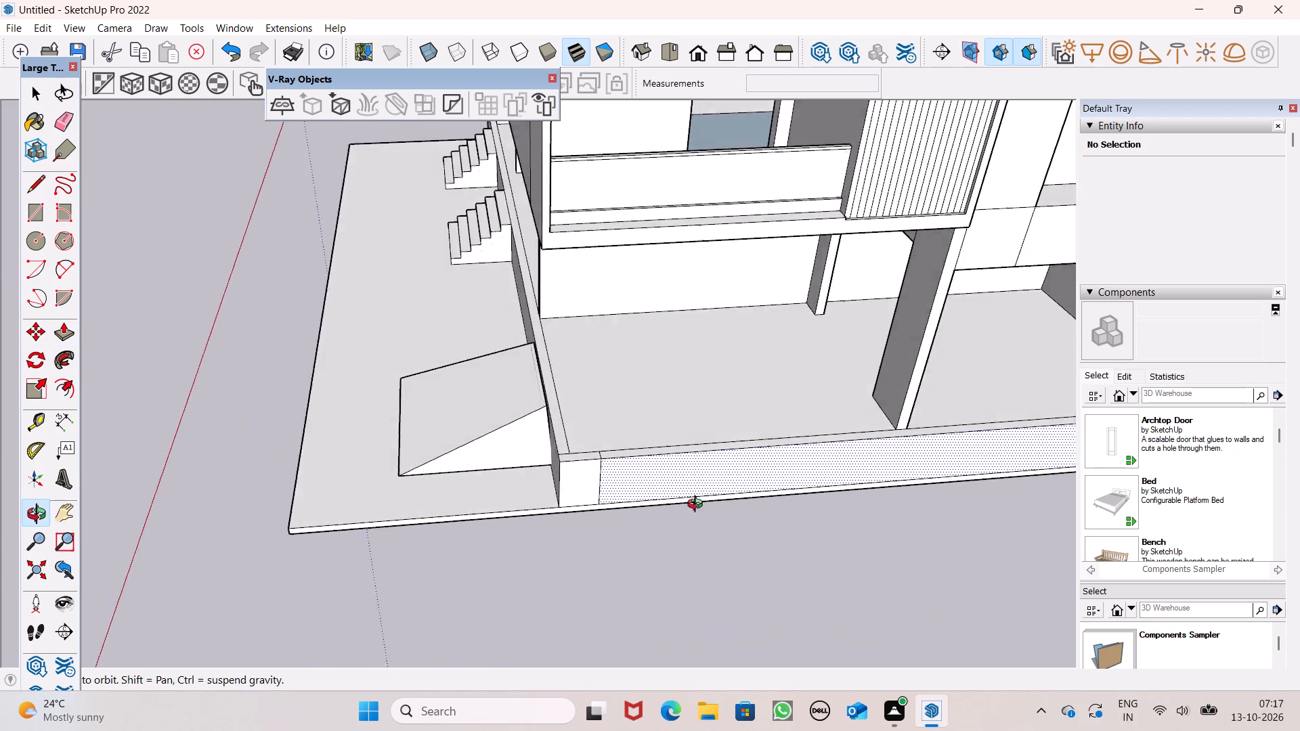
pyautogui.moveTo(698, 506); pyautogui.dragTo(736, 480, button='middle')
pyautogui.scroll(1, 755, 464)
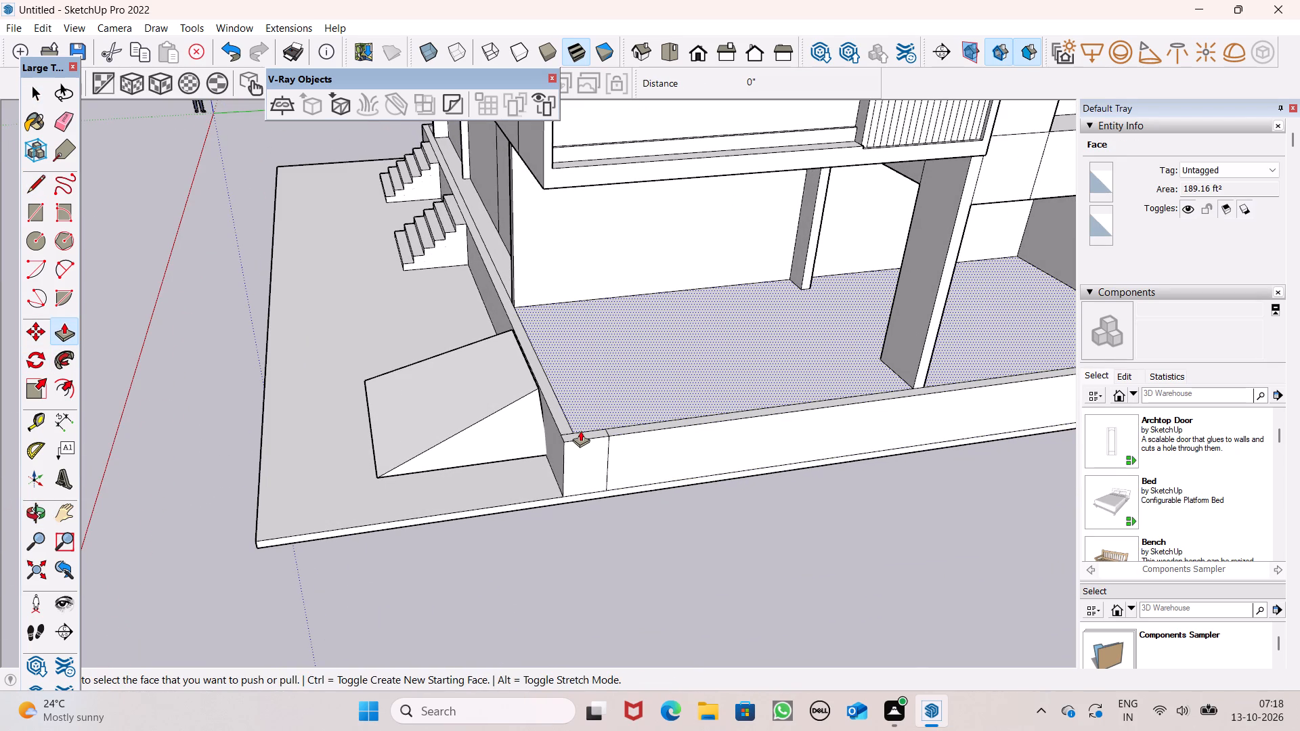
pyautogui.moveTo(592, 430); pyautogui.dragTo(669, 537, button='middle')
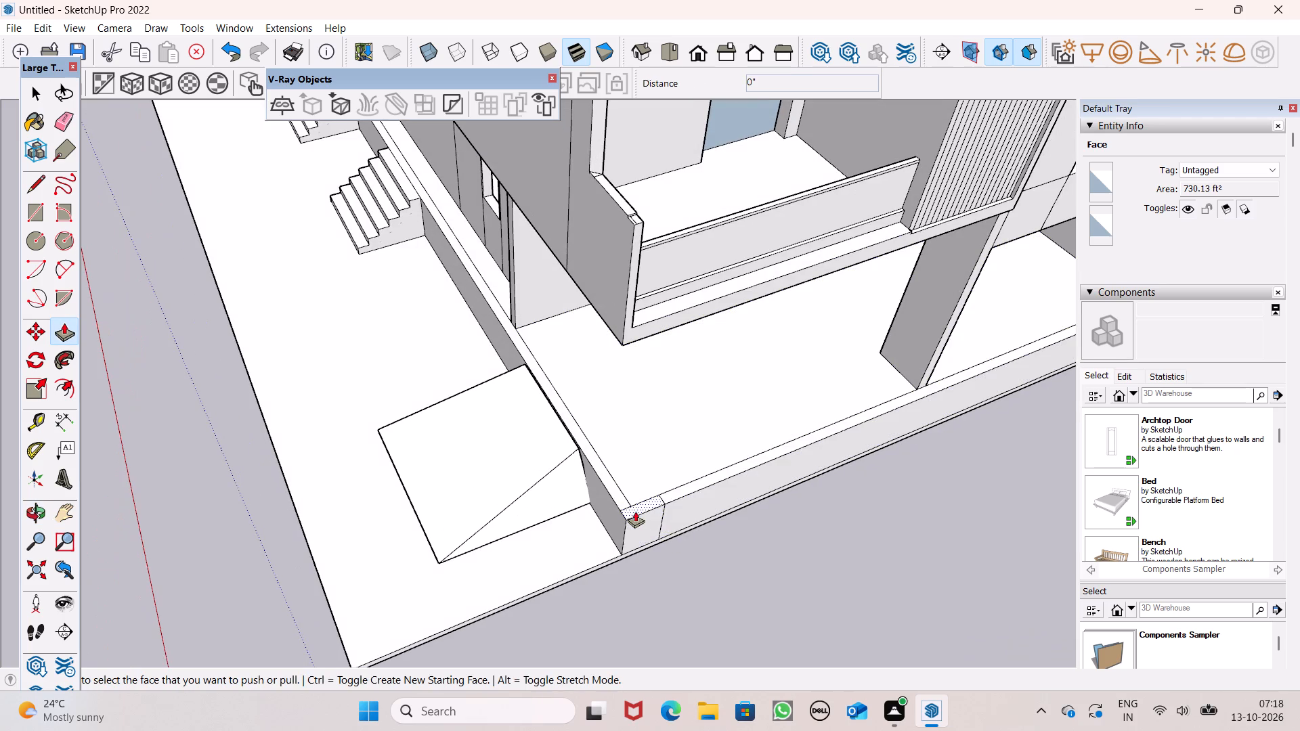
pyautogui.moveTo(635, 510); pyautogui.dragTo(630, 335)
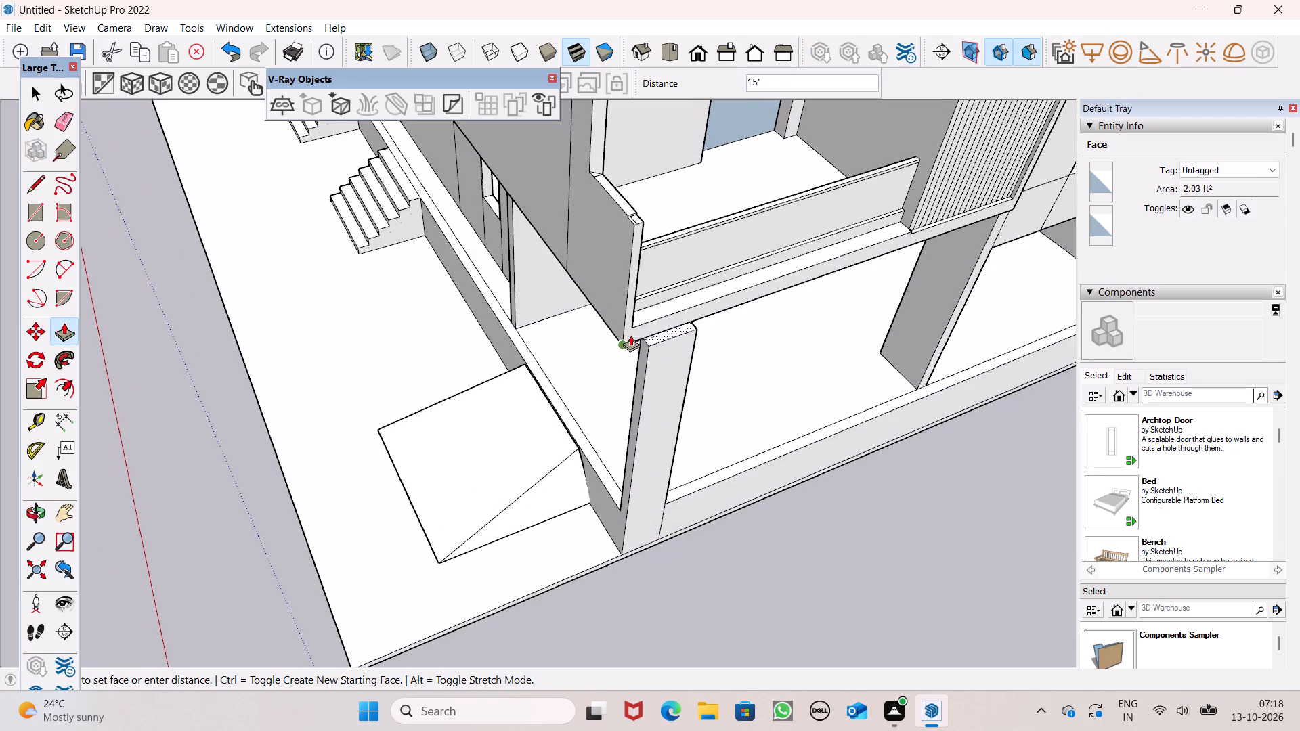
pyautogui.moveTo(630, 335); pyautogui.dragTo(629, 330)
pyautogui.click(629, 330)
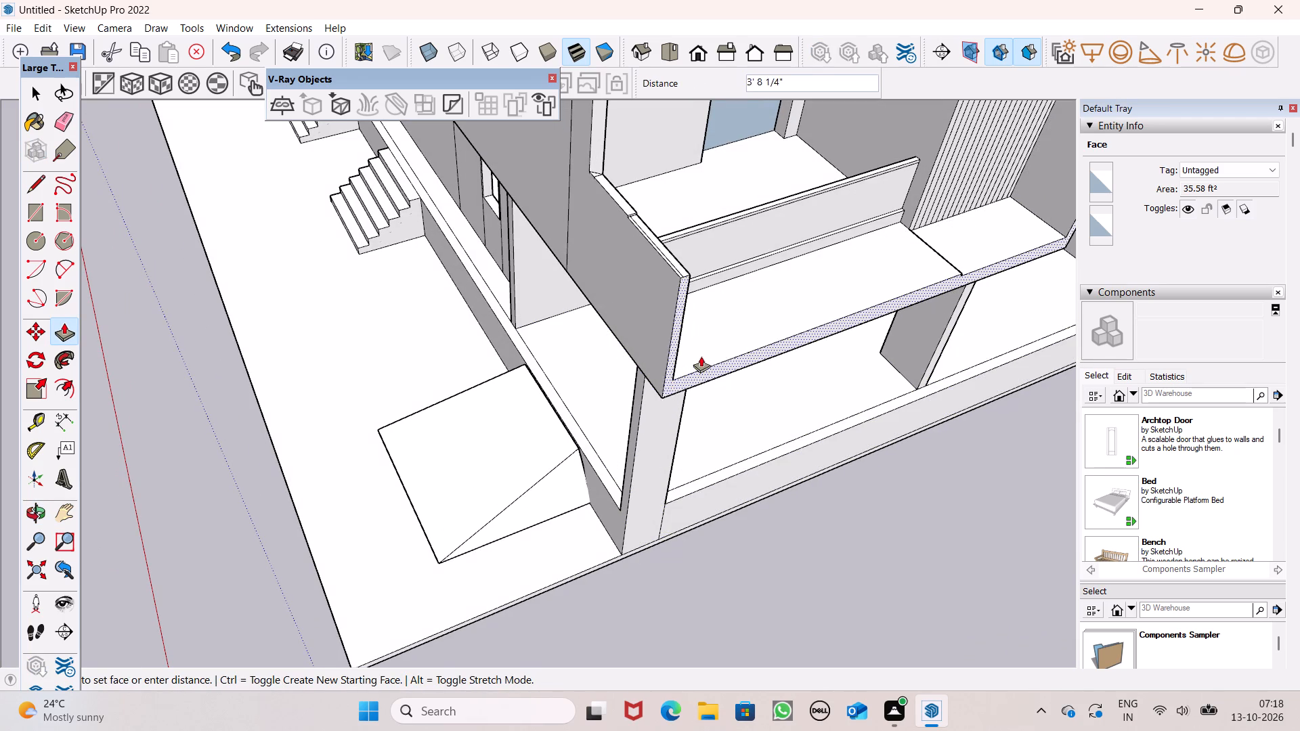
pyautogui.press('space')
# Pull the wider strip of the corner column's inner face about 7 5/8" towards the platform interior.
pyautogui.moveTo(689, 367); pyautogui.dragTo(875, 265, button='middle')
pyautogui.scroll(1, 785, 282)
pyautogui.moveTo(785, 282); pyautogui.dragTo(974, 250, button='middle')
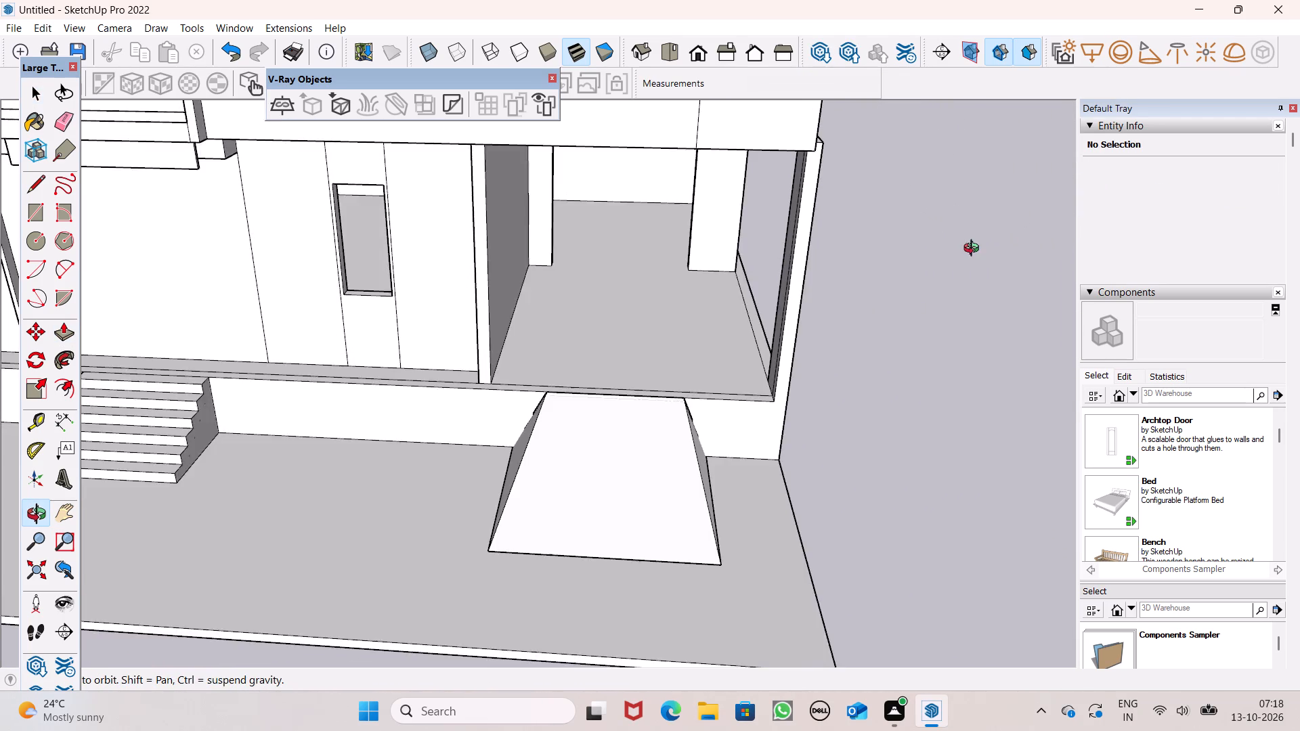
pyautogui.moveTo(974, 250); pyautogui.dragTo(1018, 250, button='middle')
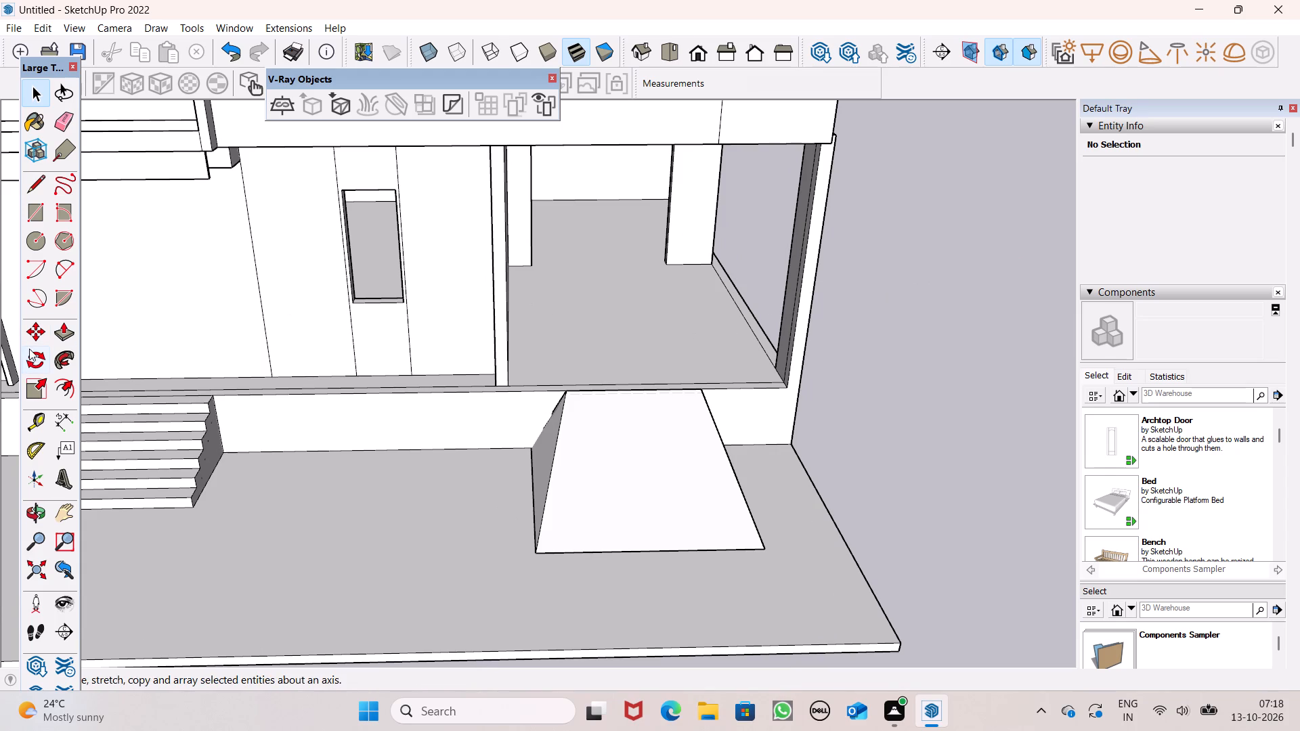
pyautogui.click(56, 332)
pyautogui.moveTo(647, 448); pyautogui.dragTo(783, 505, button='middle')
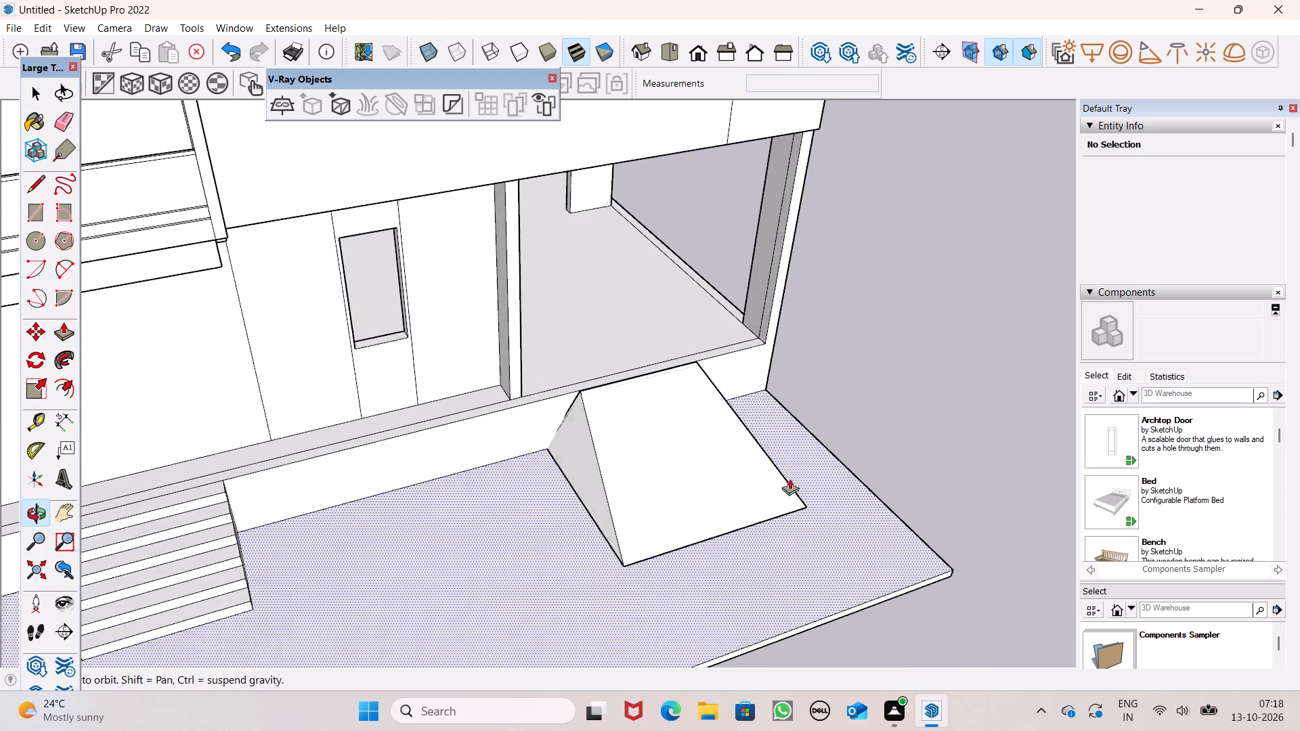
pyautogui.scroll(6, 756, 305)
pyautogui.moveTo(762, 305); pyautogui.dragTo(752, 318)
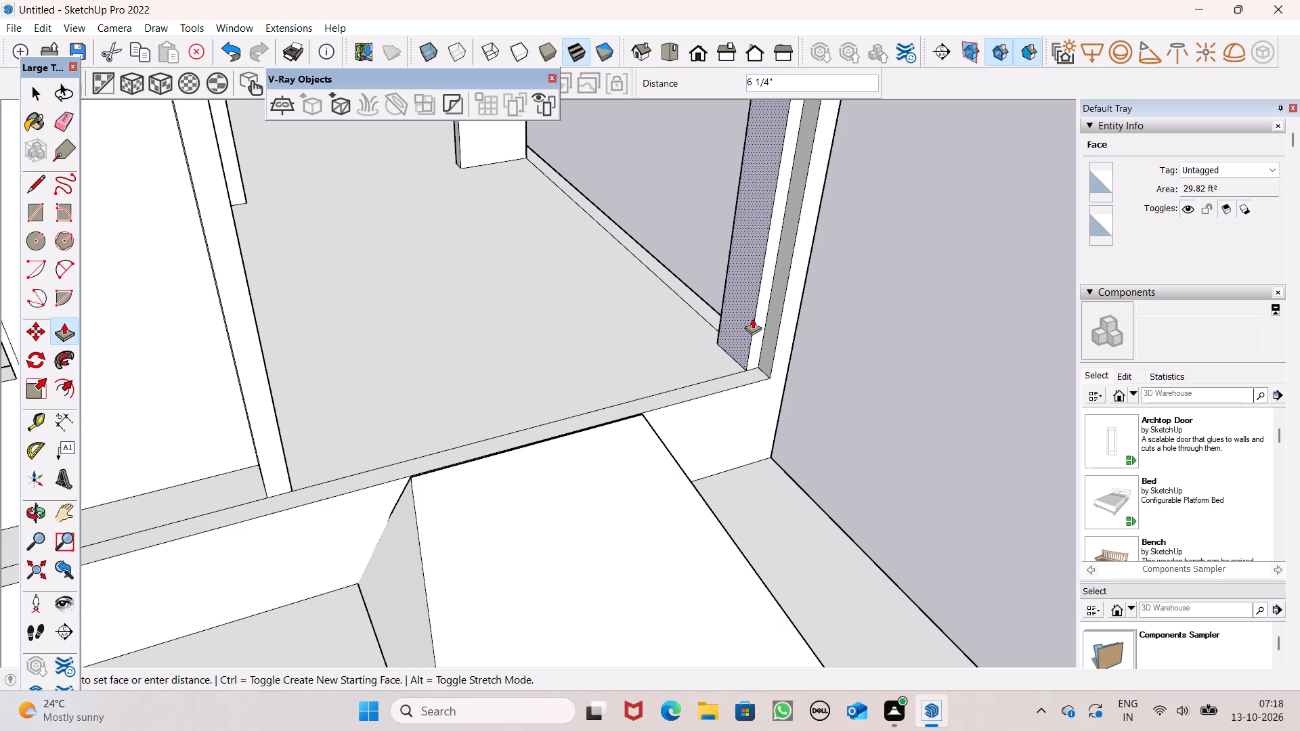
pyautogui.moveTo(752, 318); pyautogui.dragTo(750, 321)
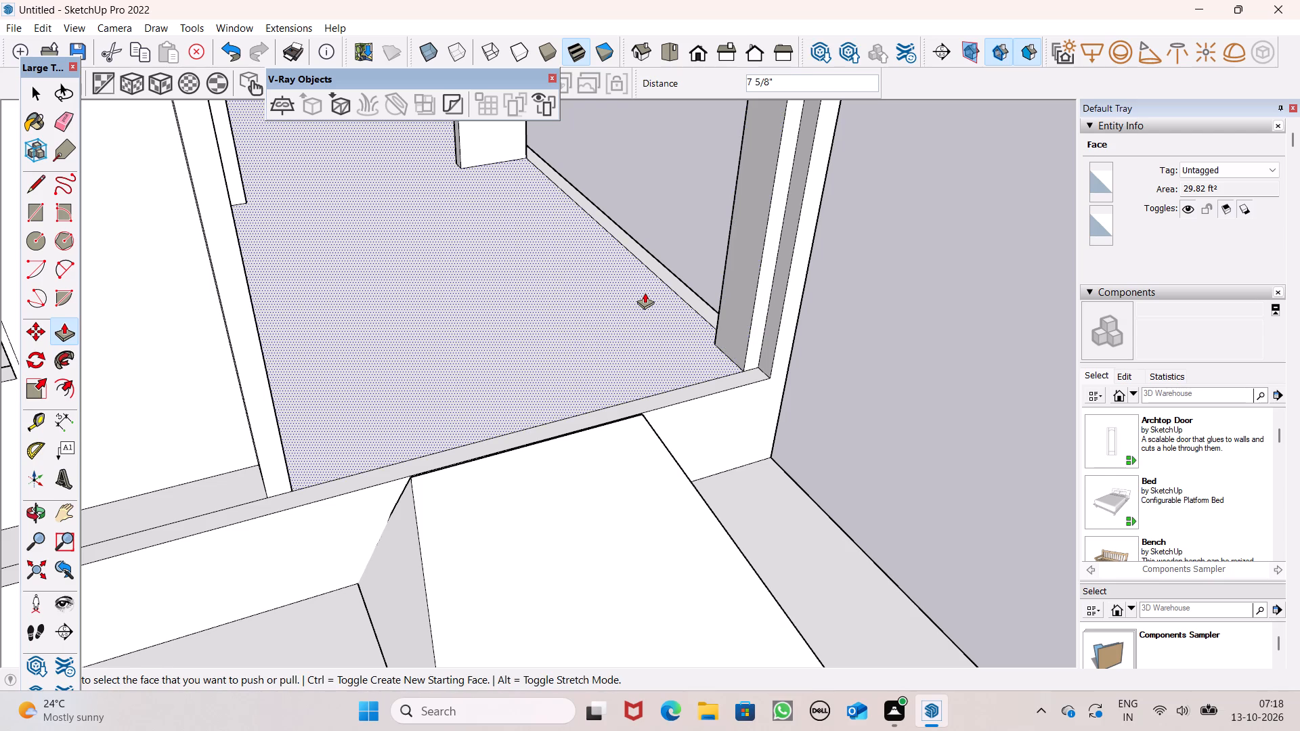
# Pull the remaining narrow strip of the column's inner face 7 5/8", flush with the wider strip.
pyautogui.scroll(-4, 772, 390)
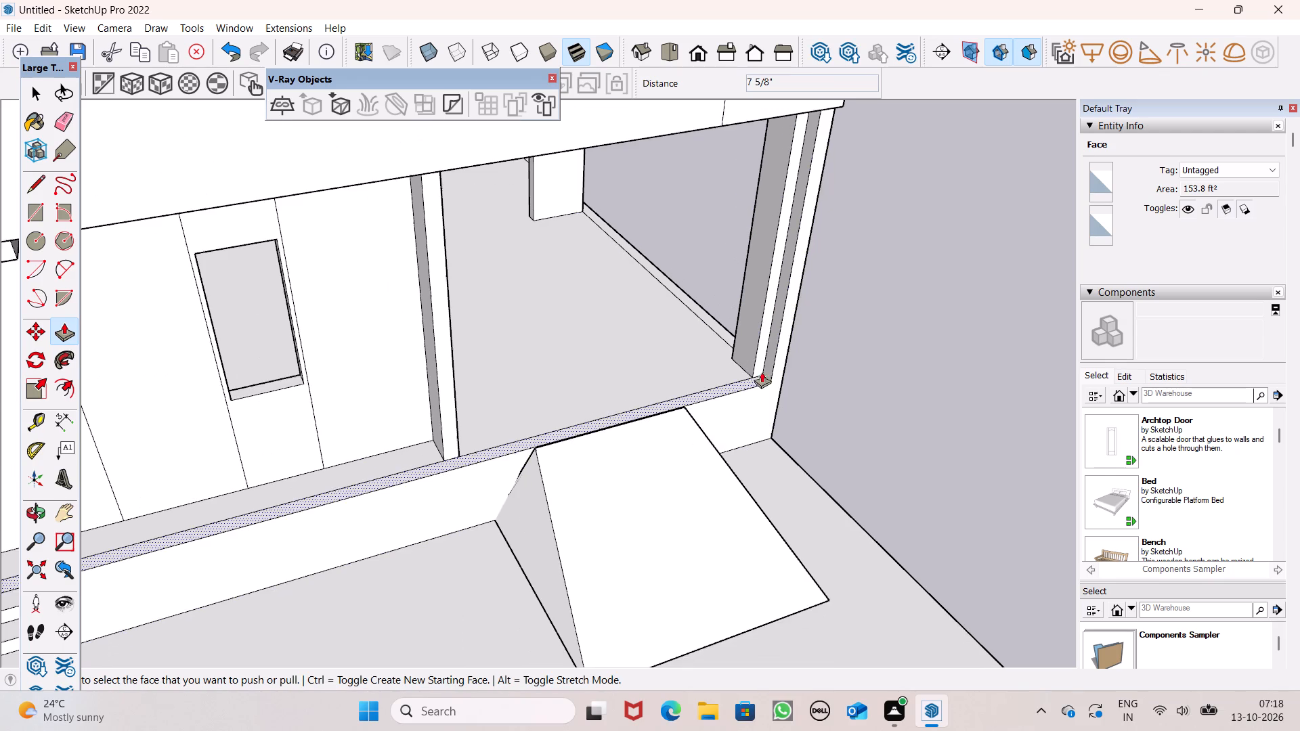
pyautogui.scroll(1, 796, 305)
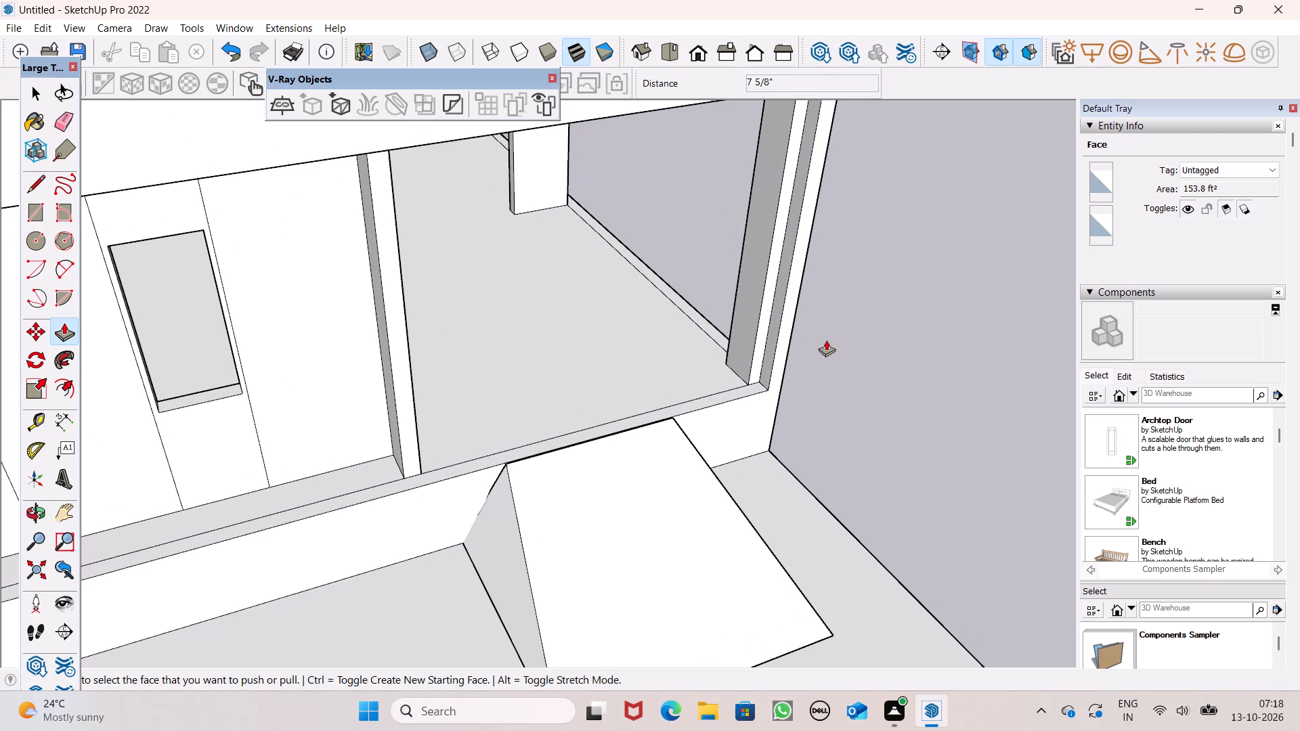
pyautogui.scroll(5, 793, 253)
pyautogui.moveTo(781, 288); pyautogui.dragTo(758, 307)
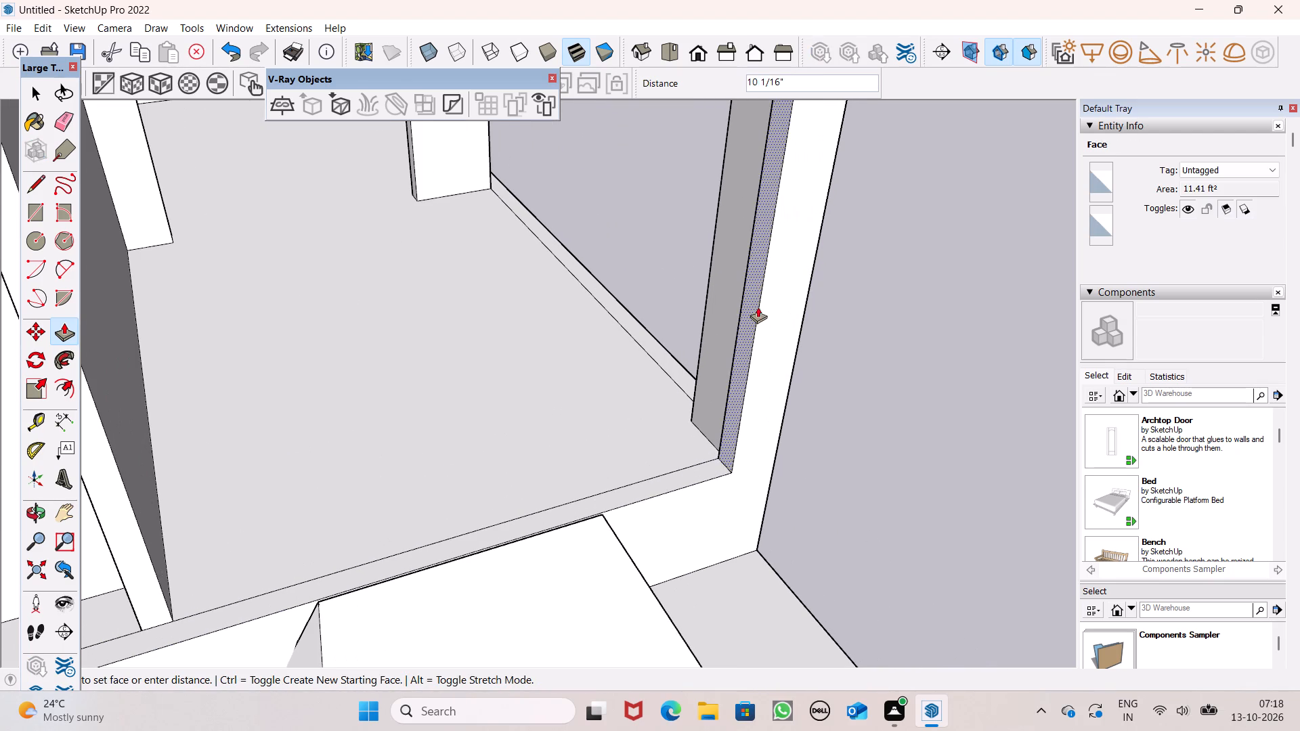
pyautogui.moveTo(758, 307); pyautogui.dragTo(798, 273)
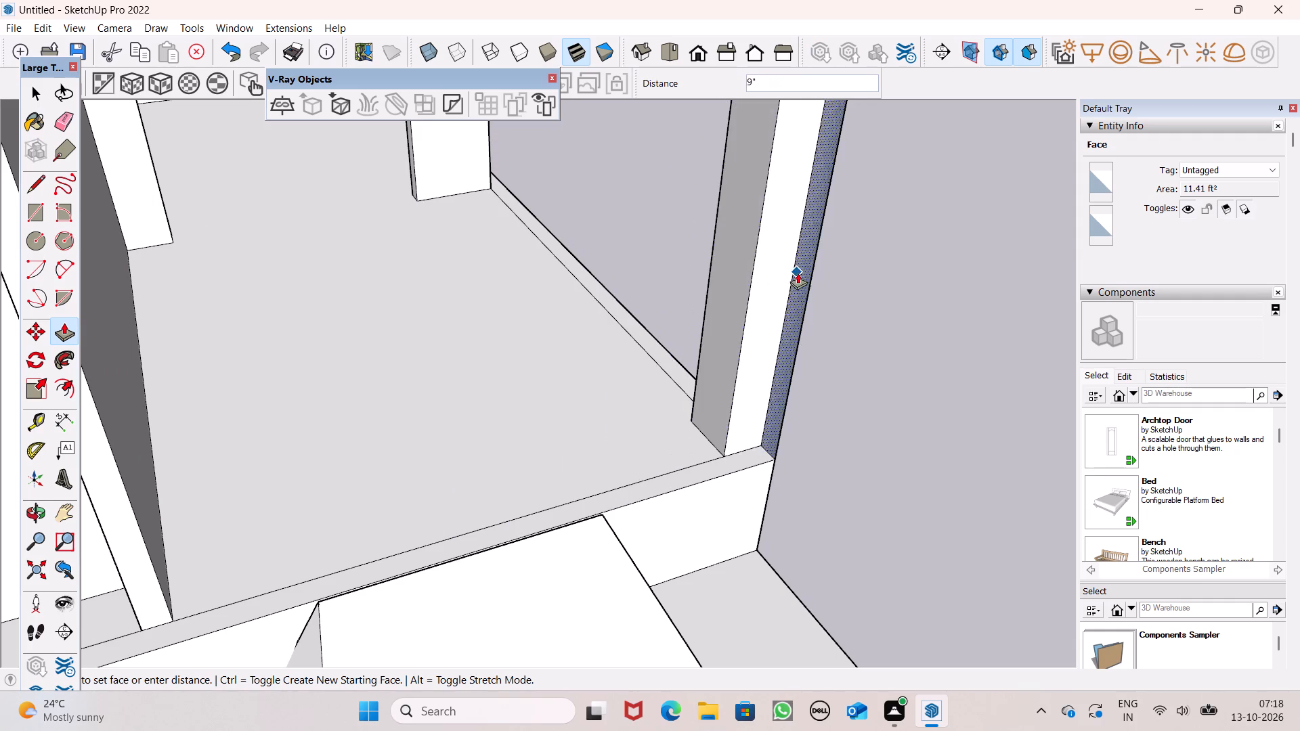
pyautogui.moveTo(798, 273); pyautogui.dragTo(753, 273)
# Erase the vertical seam line between the two strips on the corner column's inner face.
pyautogui.moveTo(810, 359); pyautogui.dragTo(645, 405, button='middle')
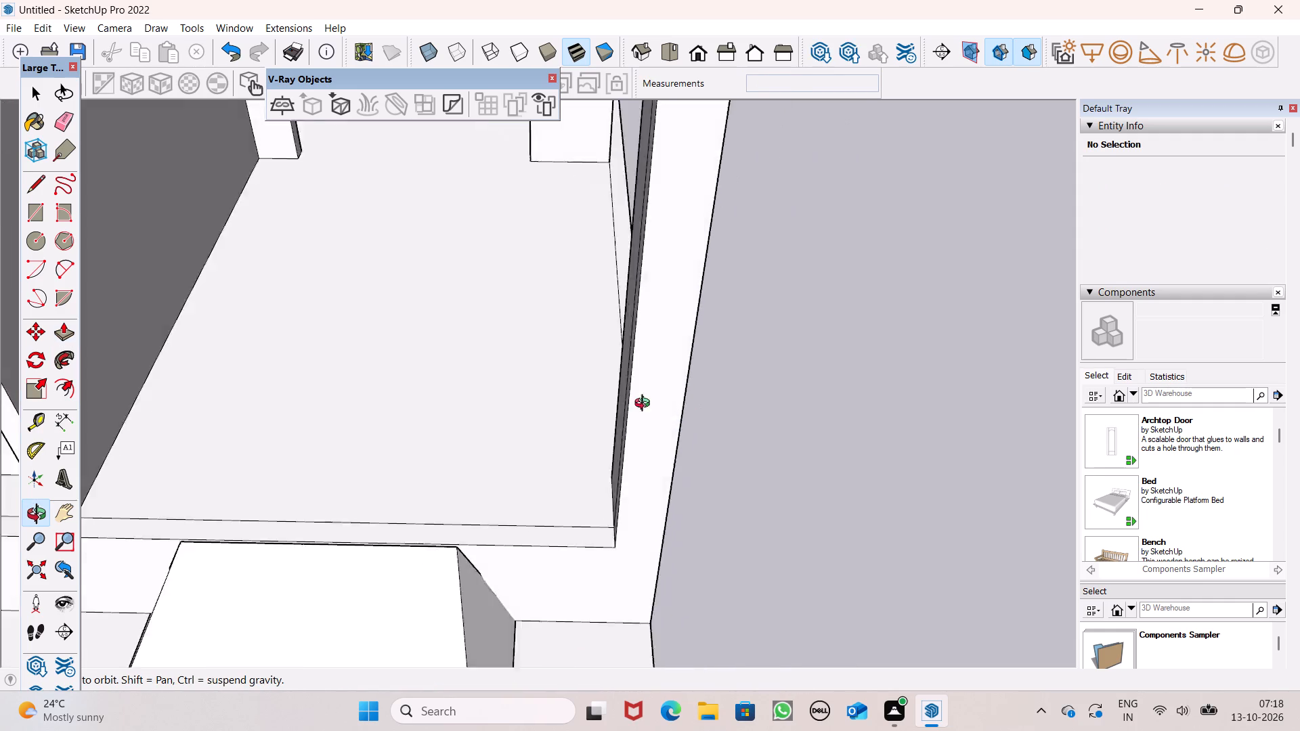
pyautogui.moveTo(645, 405); pyautogui.dragTo(833, 407, button='middle')
pyautogui.scroll(1, 836, 399)
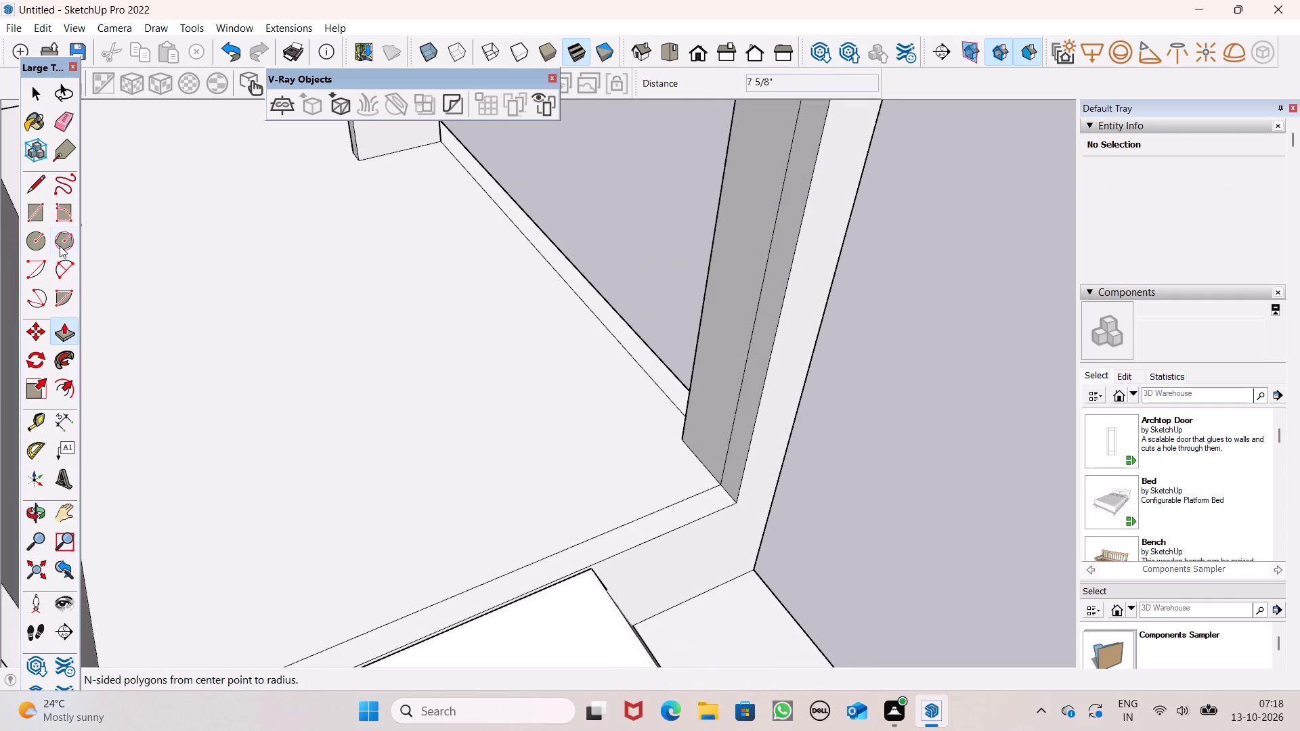
pyautogui.click(59, 129)
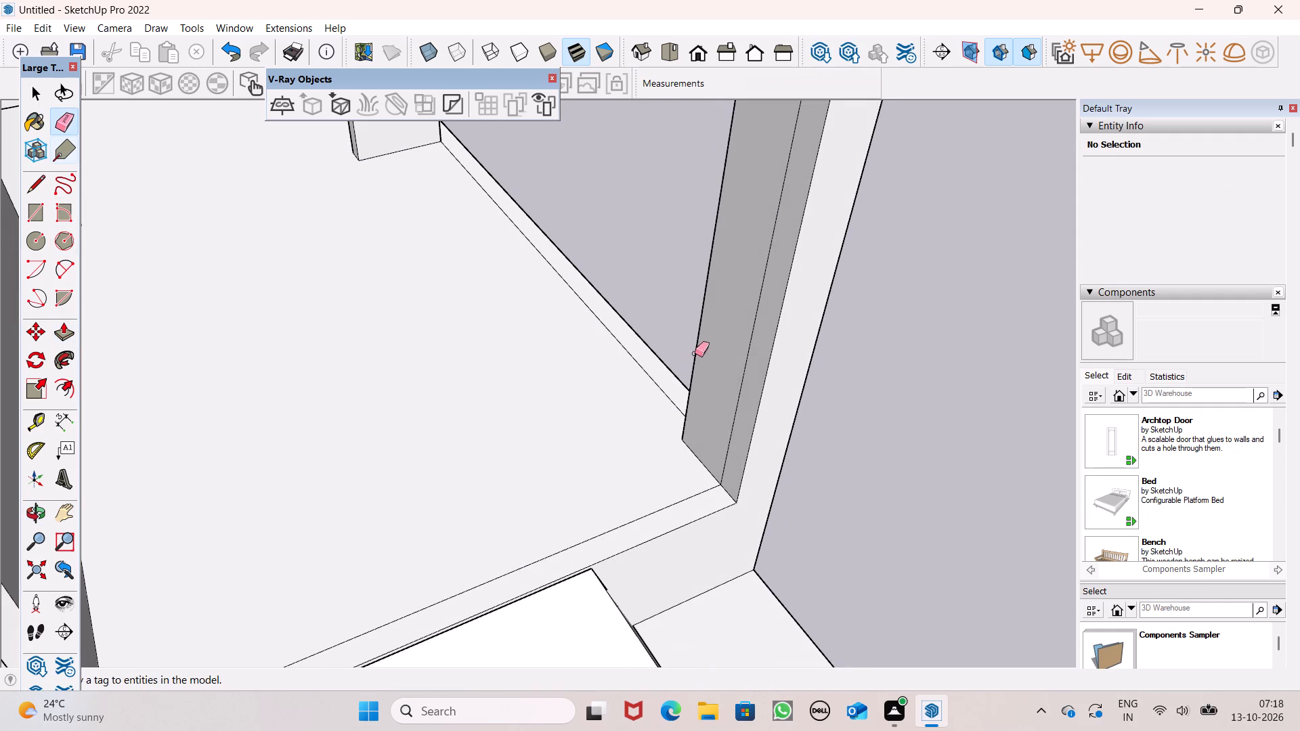
pyautogui.moveTo(747, 348); pyautogui.dragTo(747, 347)
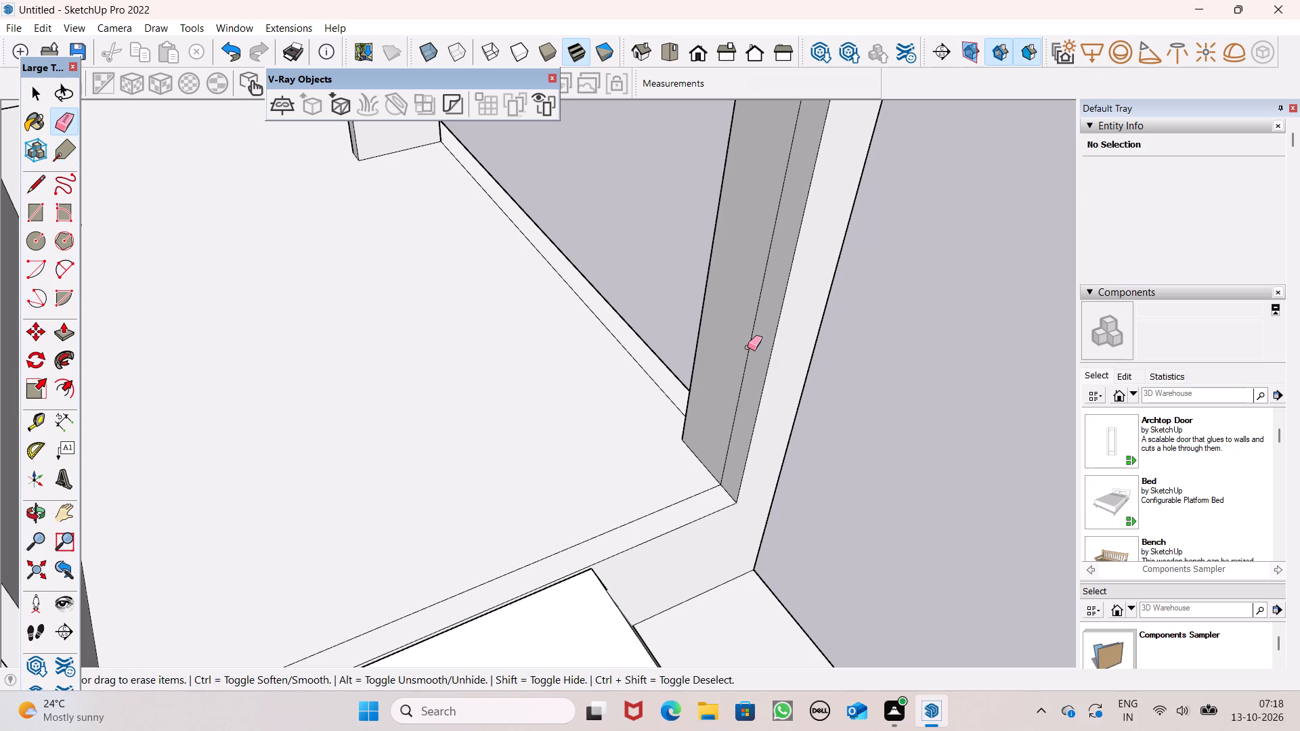
pyautogui.moveTo(747, 347); pyautogui.dragTo(737, 345)
# Pull the corner column's merged inner face about 7 5/16" further towards the platform interior.
pyautogui.moveTo(58, 337); pyautogui.dragTo(67, 334)
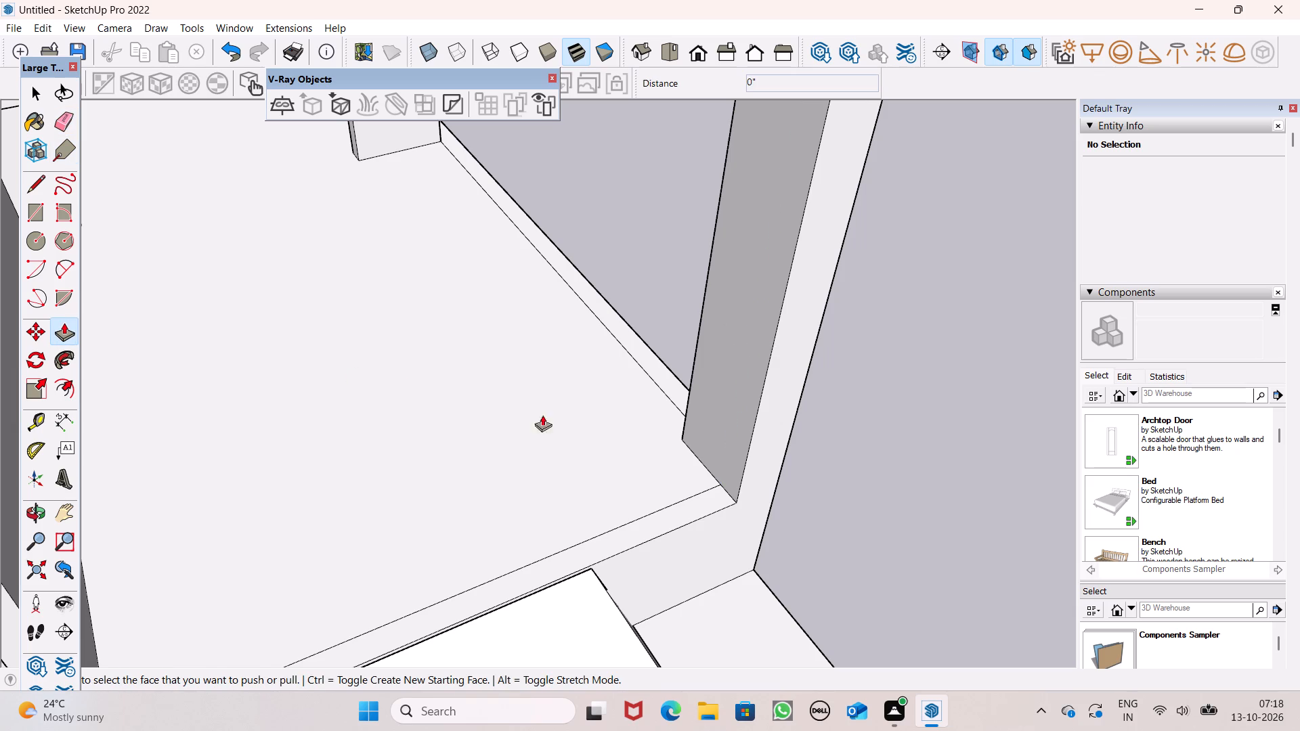
pyautogui.moveTo(733, 416); pyautogui.dragTo(714, 425)
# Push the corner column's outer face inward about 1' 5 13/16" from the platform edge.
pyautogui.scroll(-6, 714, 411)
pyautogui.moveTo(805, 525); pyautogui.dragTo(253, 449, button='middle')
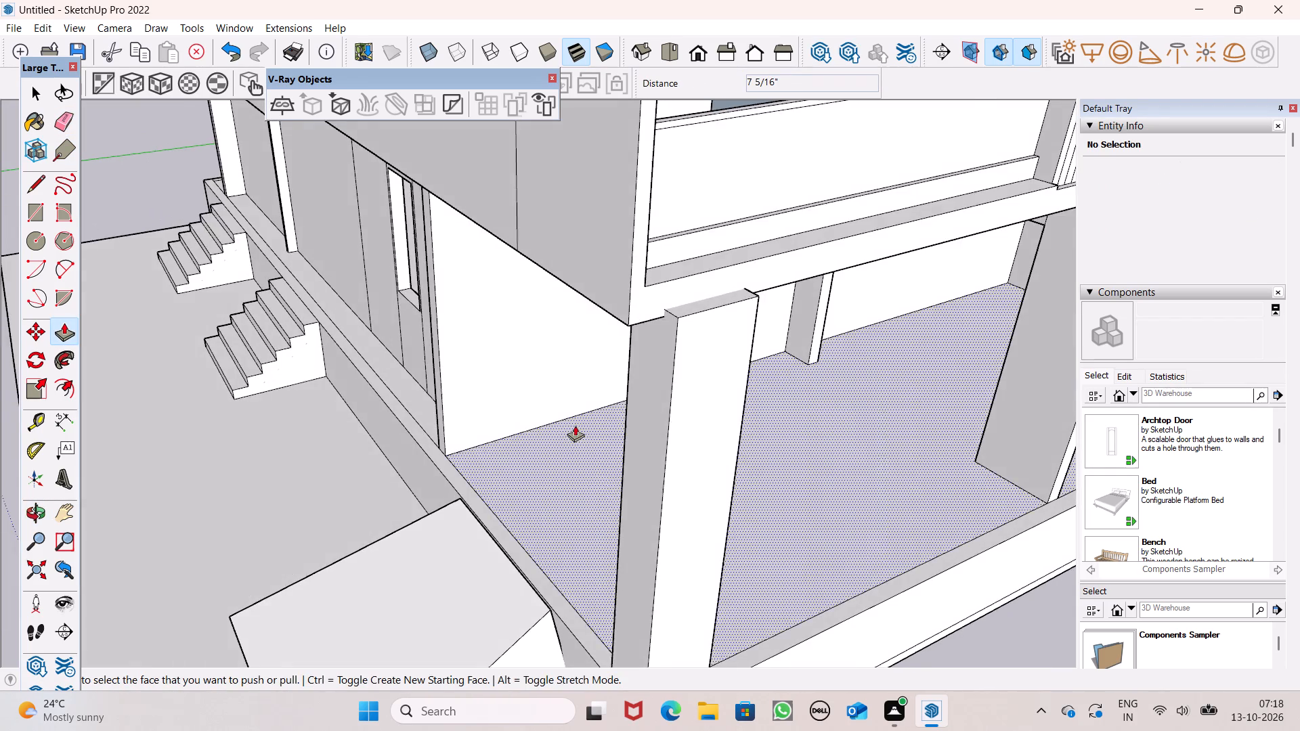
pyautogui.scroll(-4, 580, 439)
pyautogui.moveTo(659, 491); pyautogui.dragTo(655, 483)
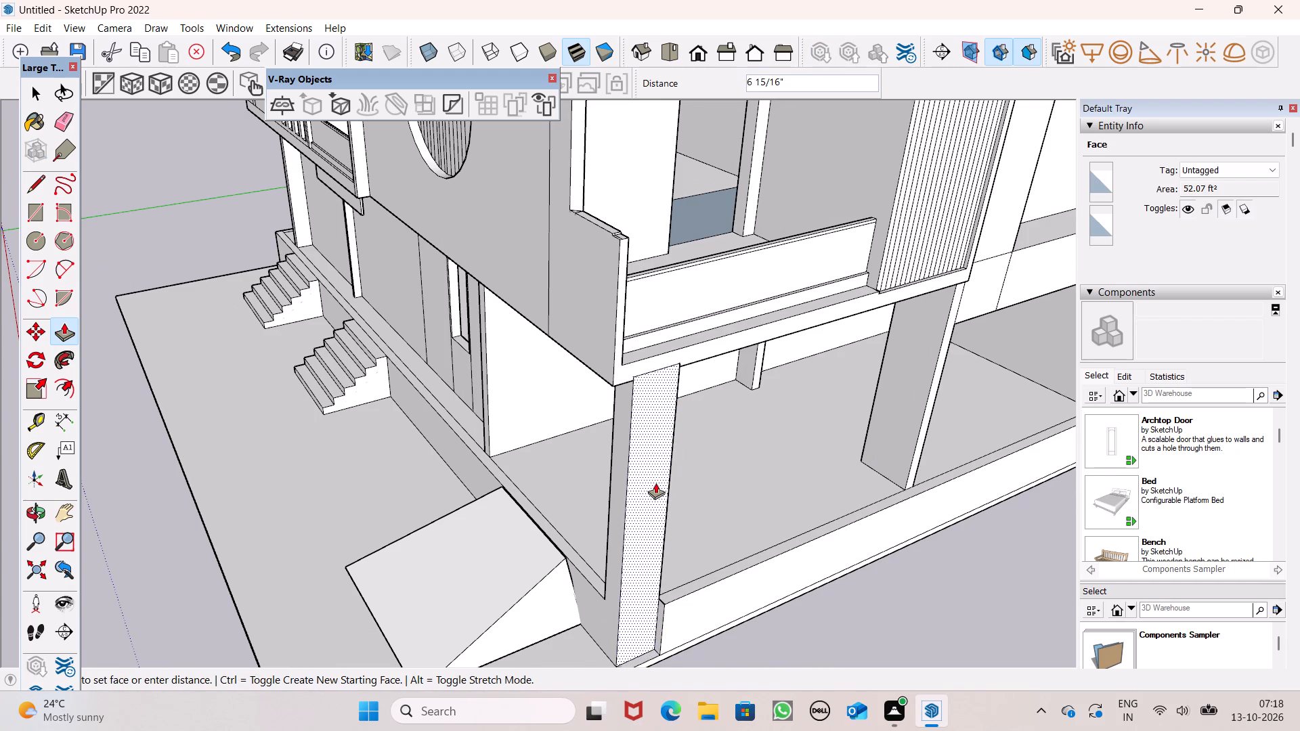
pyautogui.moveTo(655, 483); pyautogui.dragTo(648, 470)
# Pull the corner column's inner face about 1' 10 11/16" further towards the platform interior.
pyautogui.moveTo(674, 544); pyautogui.dragTo(968, 575, button='middle')
pyautogui.moveTo(830, 533); pyautogui.dragTo(953, 528, button='middle')
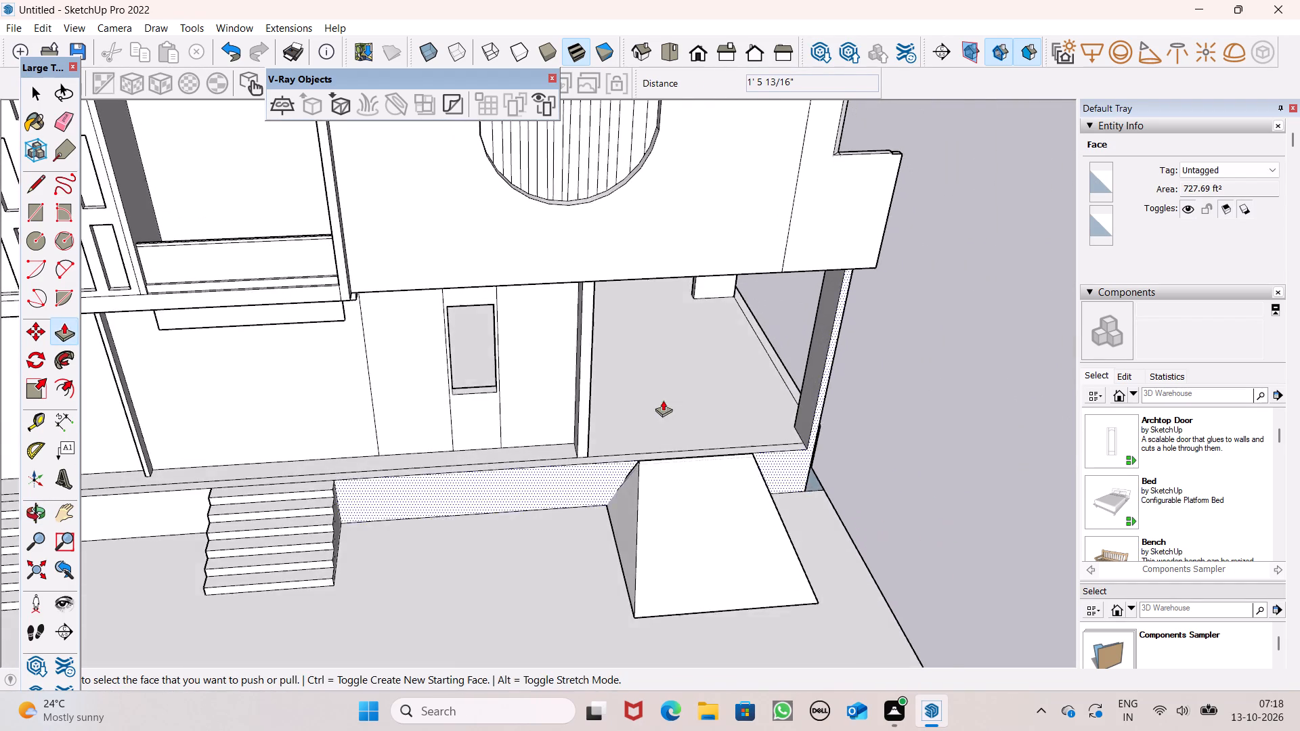
pyautogui.scroll(4, 662, 399)
pyautogui.moveTo(848, 413); pyautogui.dragTo(809, 424)
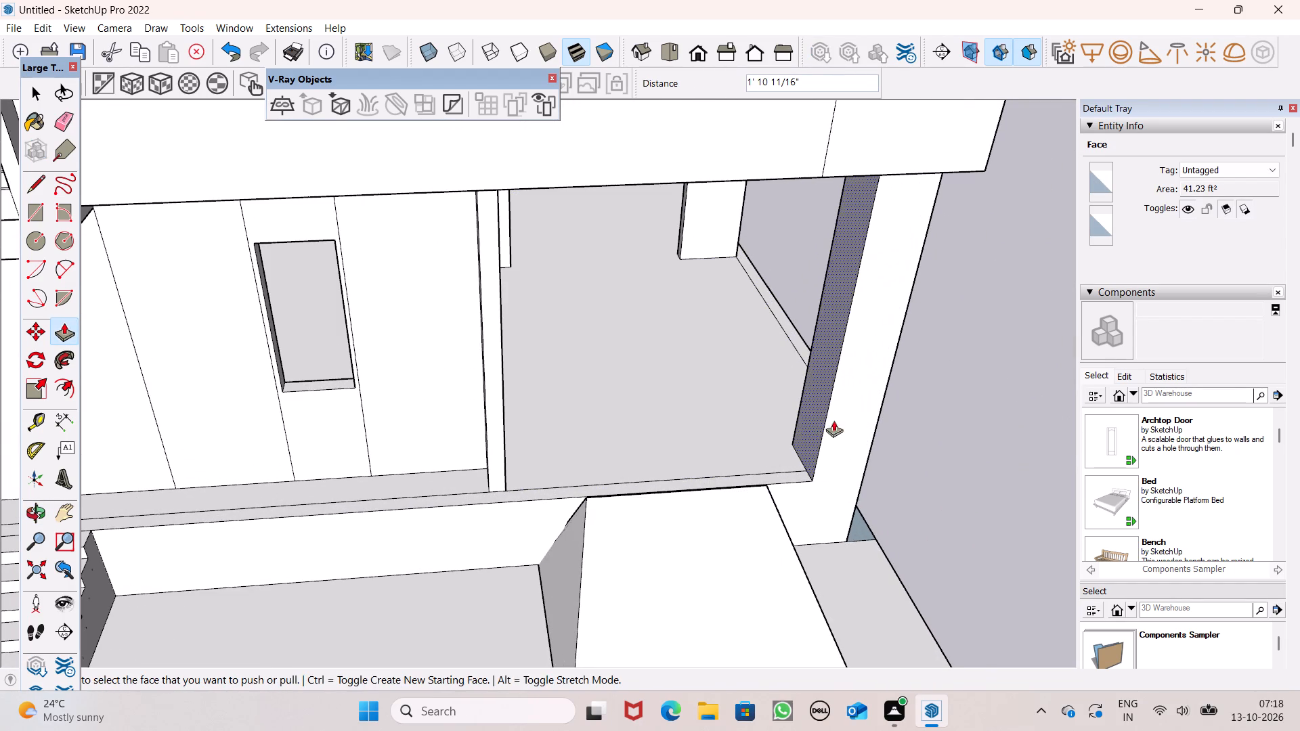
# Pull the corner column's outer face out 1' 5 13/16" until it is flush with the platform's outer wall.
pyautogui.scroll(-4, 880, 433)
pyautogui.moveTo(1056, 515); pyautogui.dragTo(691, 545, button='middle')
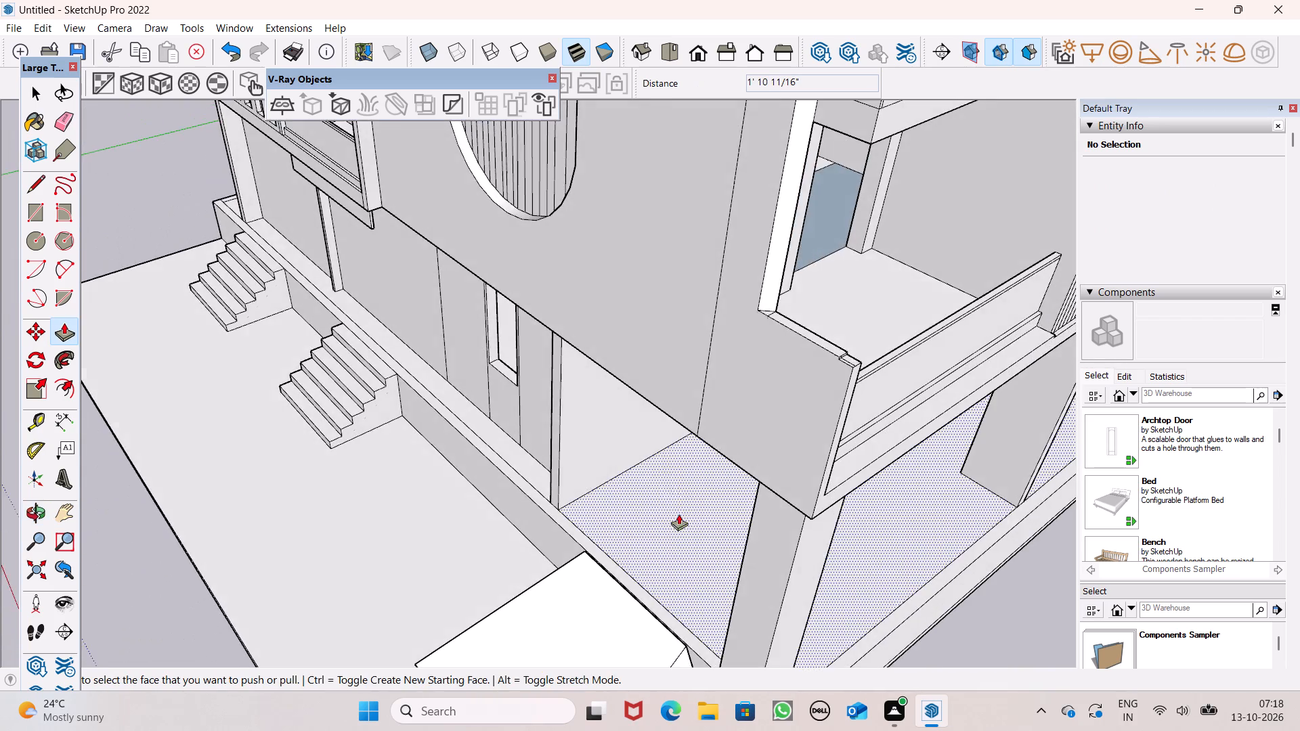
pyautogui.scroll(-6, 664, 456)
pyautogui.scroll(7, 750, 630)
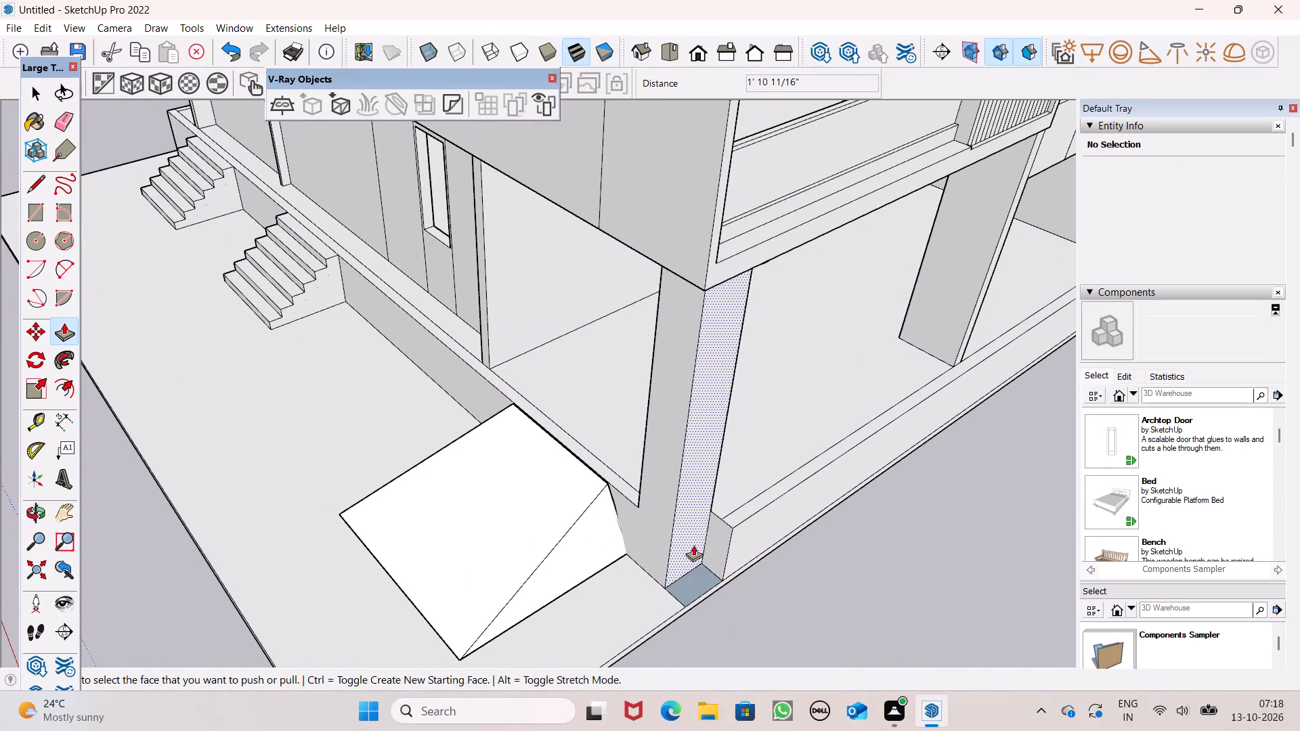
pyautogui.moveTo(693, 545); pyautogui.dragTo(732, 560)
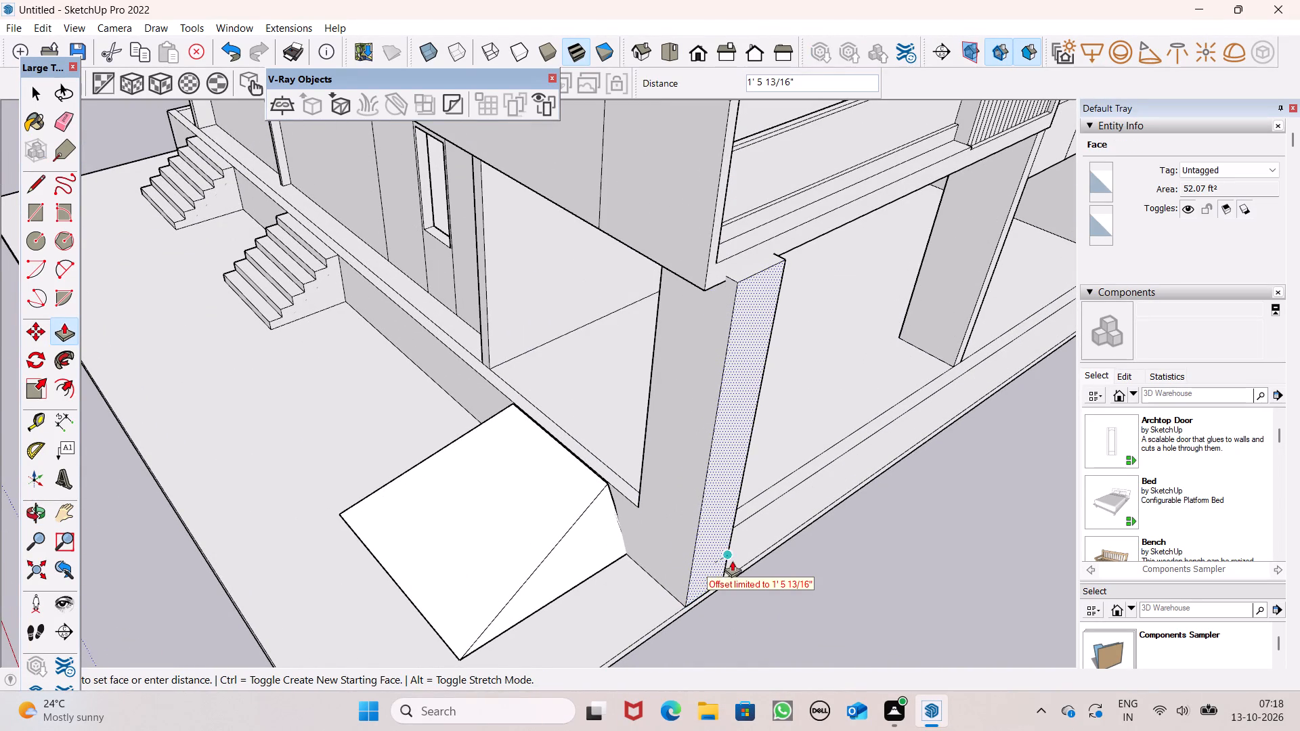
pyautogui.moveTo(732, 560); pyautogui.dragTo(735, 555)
# Pull the lower balcony's front face outward about 10 13/16" over the top of the corner column.
pyautogui.scroll(-6, 626, 500)
pyautogui.moveTo(688, 529); pyautogui.dragTo(657, 579, button='middle')
pyautogui.middleClick(657, 579)
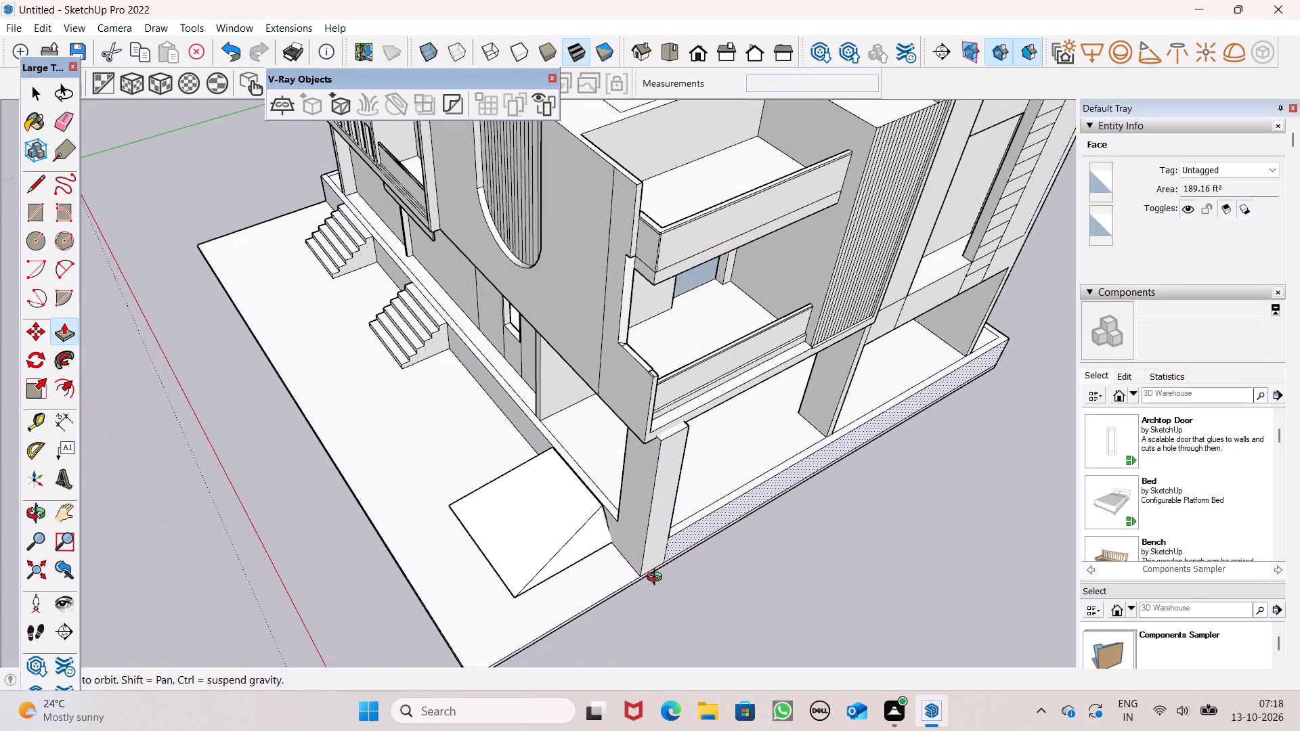
pyautogui.scroll(2, 753, 414)
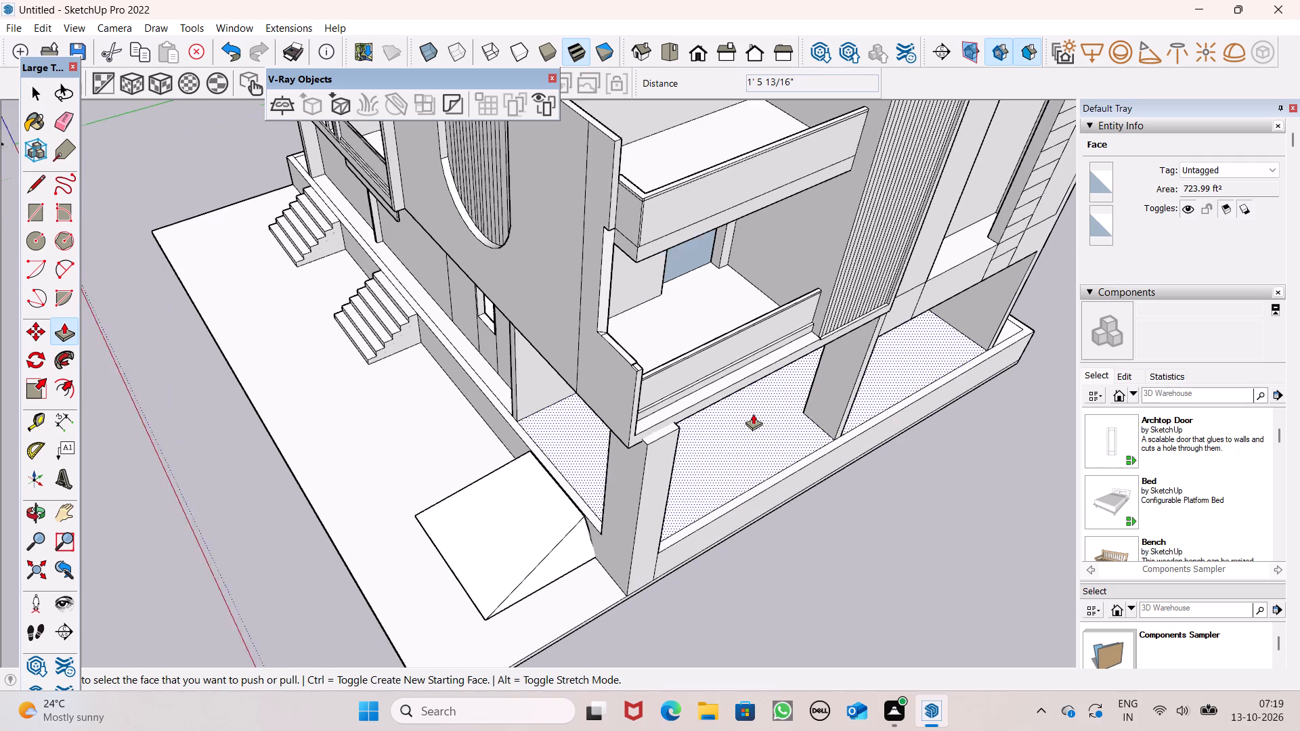
pyautogui.scroll(1, 753, 414)
pyautogui.moveTo(665, 416); pyautogui.dragTo(674, 429)
pyautogui.scroll(-7, 439, 408)
pyautogui.moveTo(739, 433); pyautogui.dragTo(617, 441, button='middle')
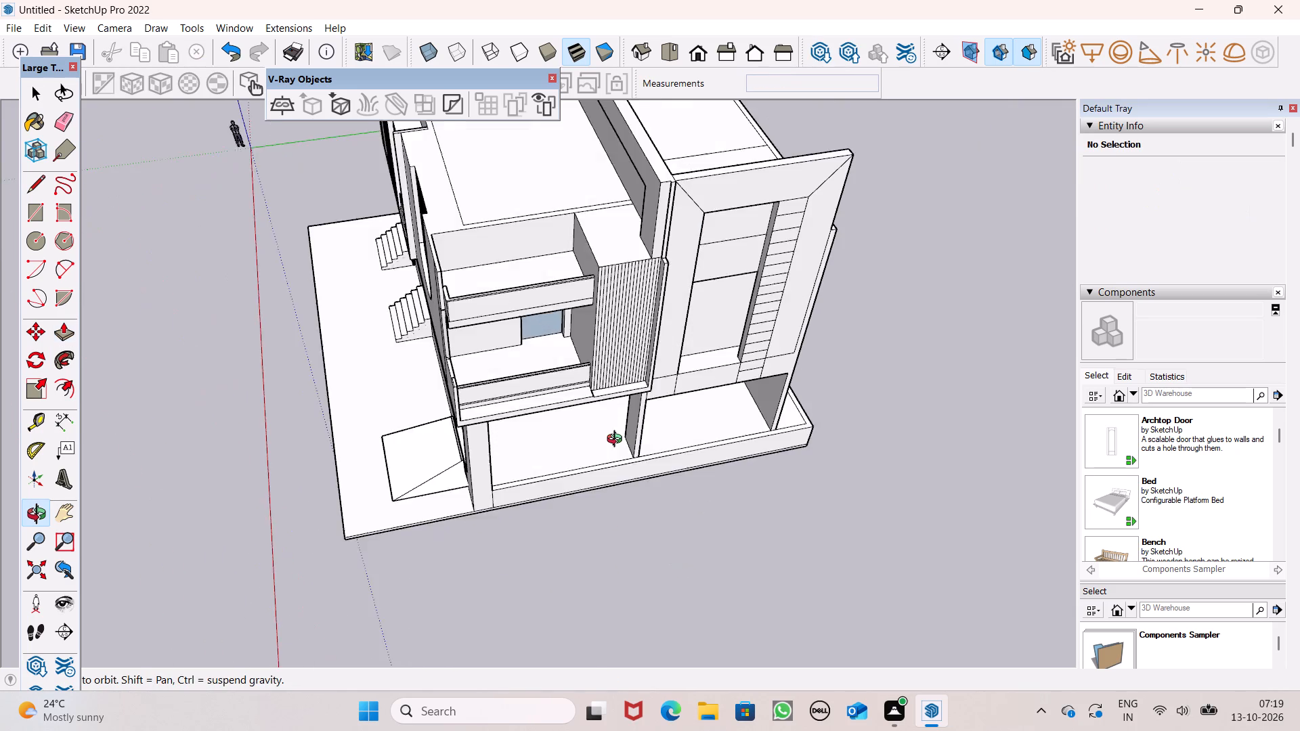
pyautogui.moveTo(617, 441); pyautogui.dragTo(545, 418, button='middle')
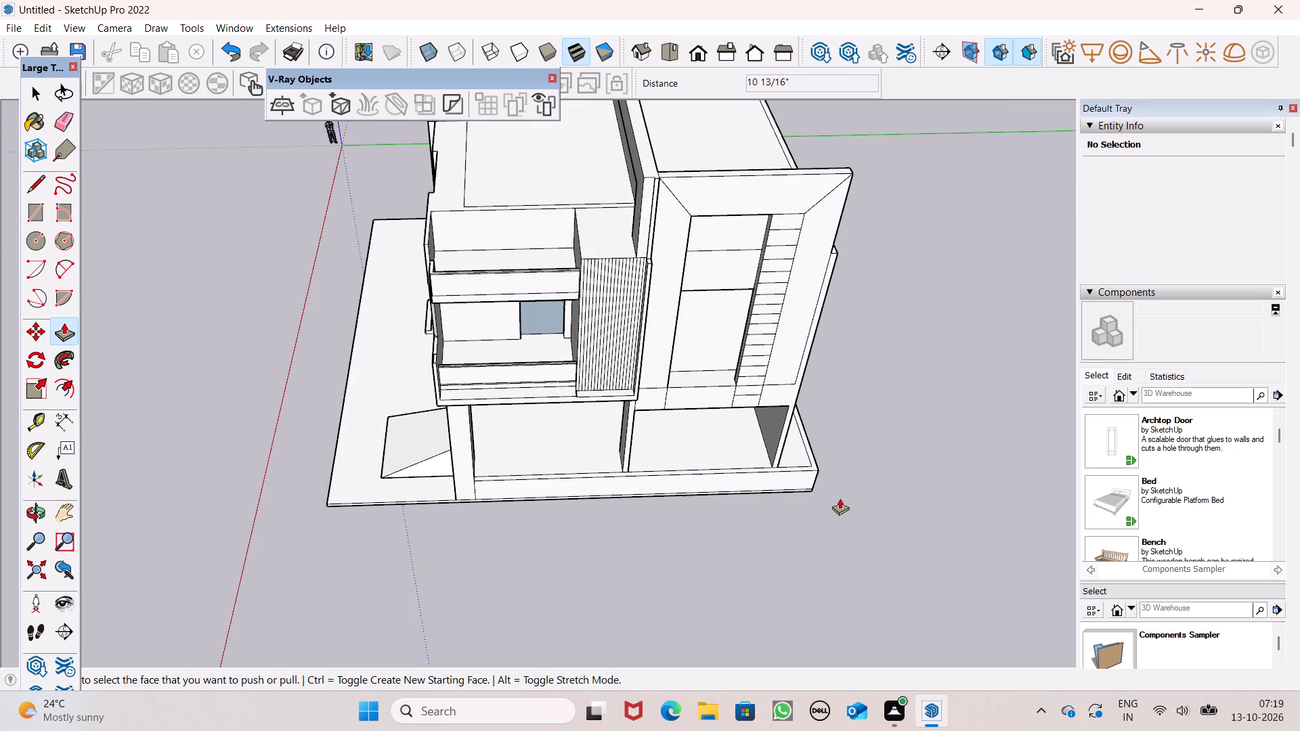
pyautogui.press('space')
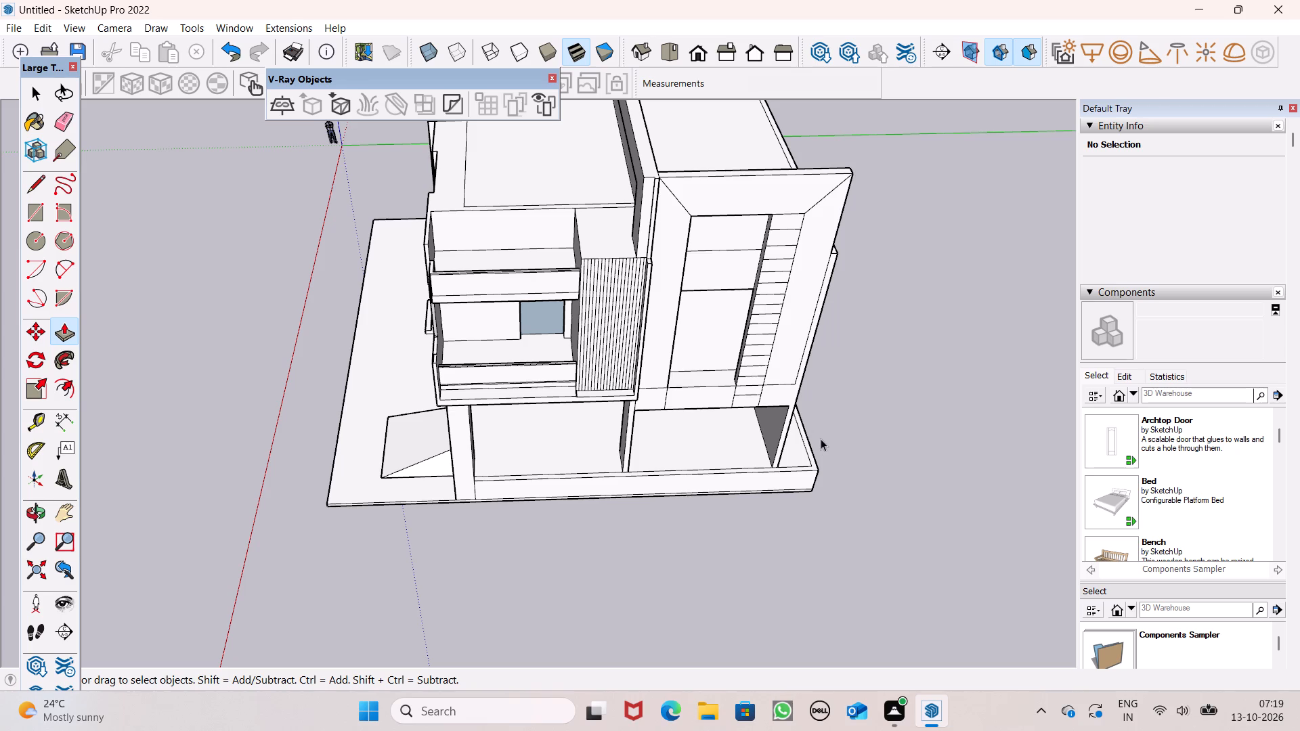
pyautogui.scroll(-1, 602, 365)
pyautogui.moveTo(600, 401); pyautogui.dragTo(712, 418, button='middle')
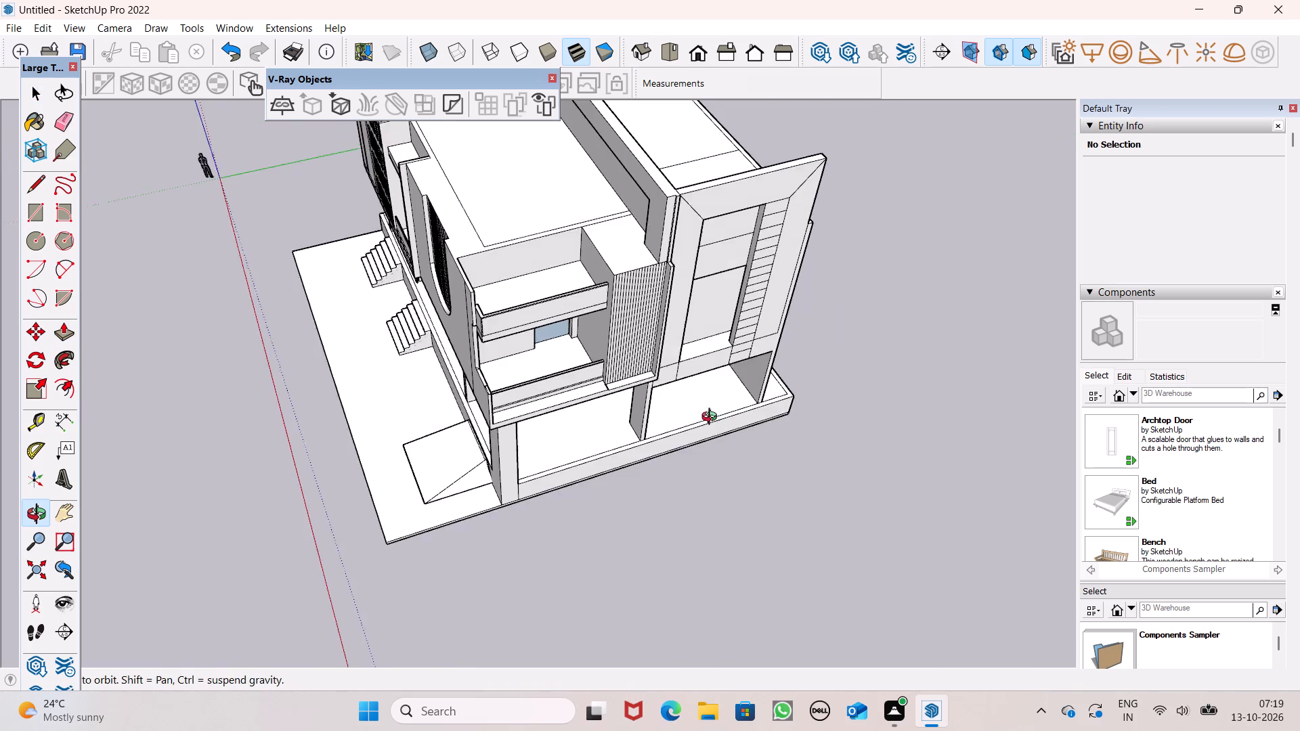
# Examine the corner column, the balcony above it, the platform edge and the ramp from above and from ground level.
pyautogui.moveTo(712, 418); pyautogui.dragTo(609, 420, button='middle')
pyautogui.scroll(-3, 602, 408)
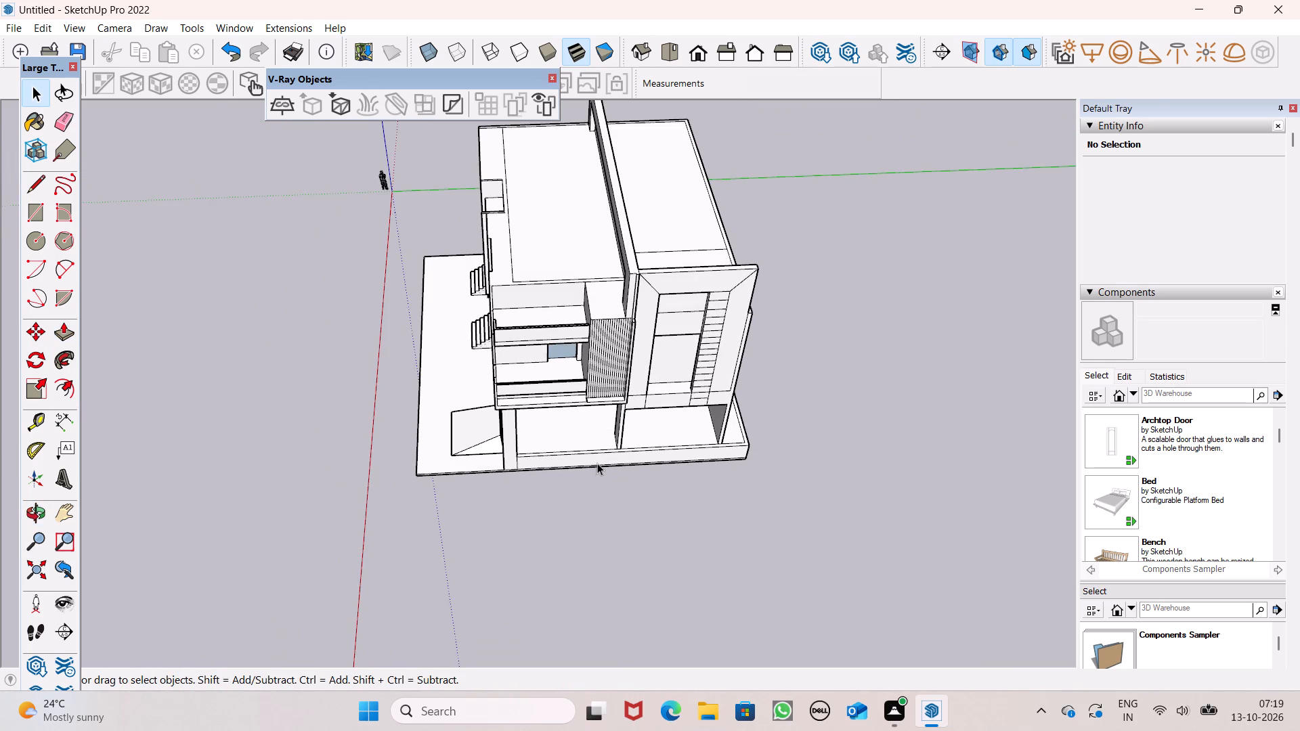
pyautogui.moveTo(596, 465); pyautogui.dragTo(616, 451, button='middle')
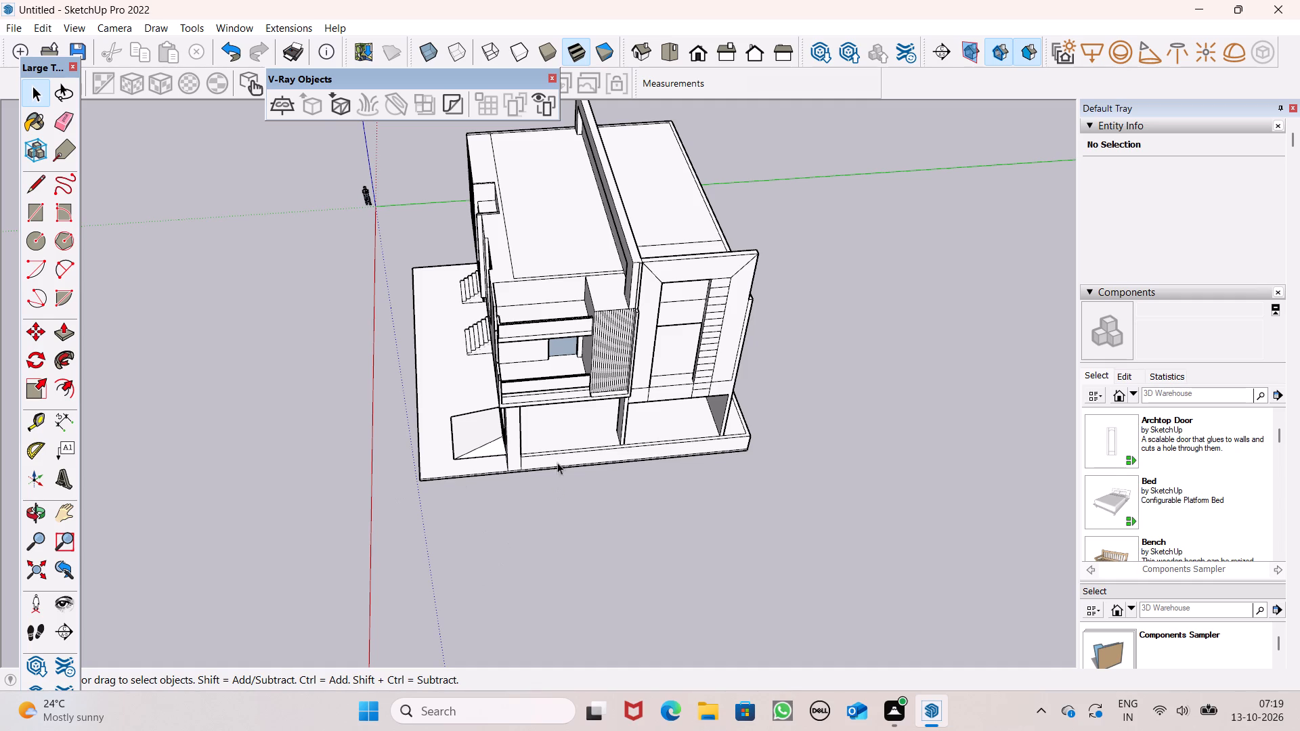
pyautogui.scroll(5, 565, 450)
pyautogui.moveTo(576, 448); pyautogui.dragTo(812, 259, button='middle')
pyautogui.moveTo(633, 387); pyautogui.dragTo(695, 370, button='middle')
pyautogui.scroll(1, 633, 387)
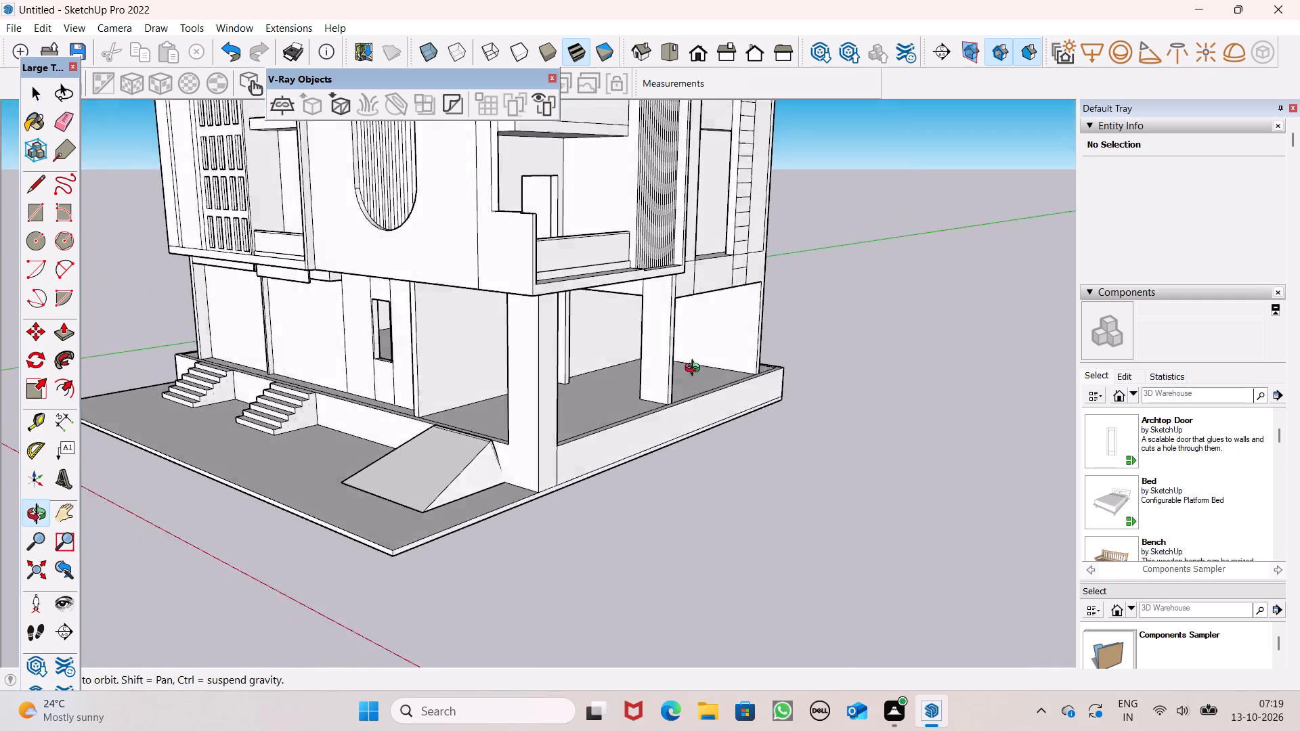
pyautogui.moveTo(695, 370); pyautogui.dragTo(815, 342, button='middle')
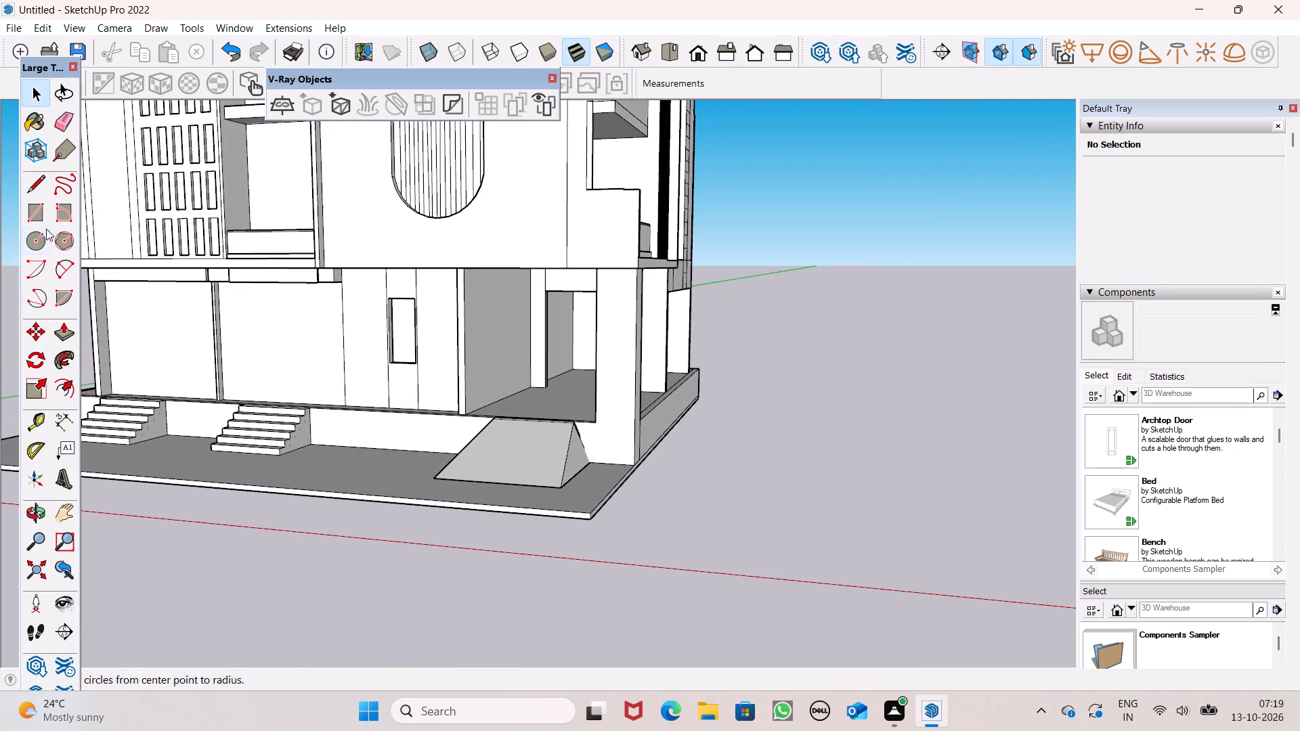
# Start the Rectangle tool for drawing on the house side with the stairs and ramp.
pyautogui.click(40, 217)
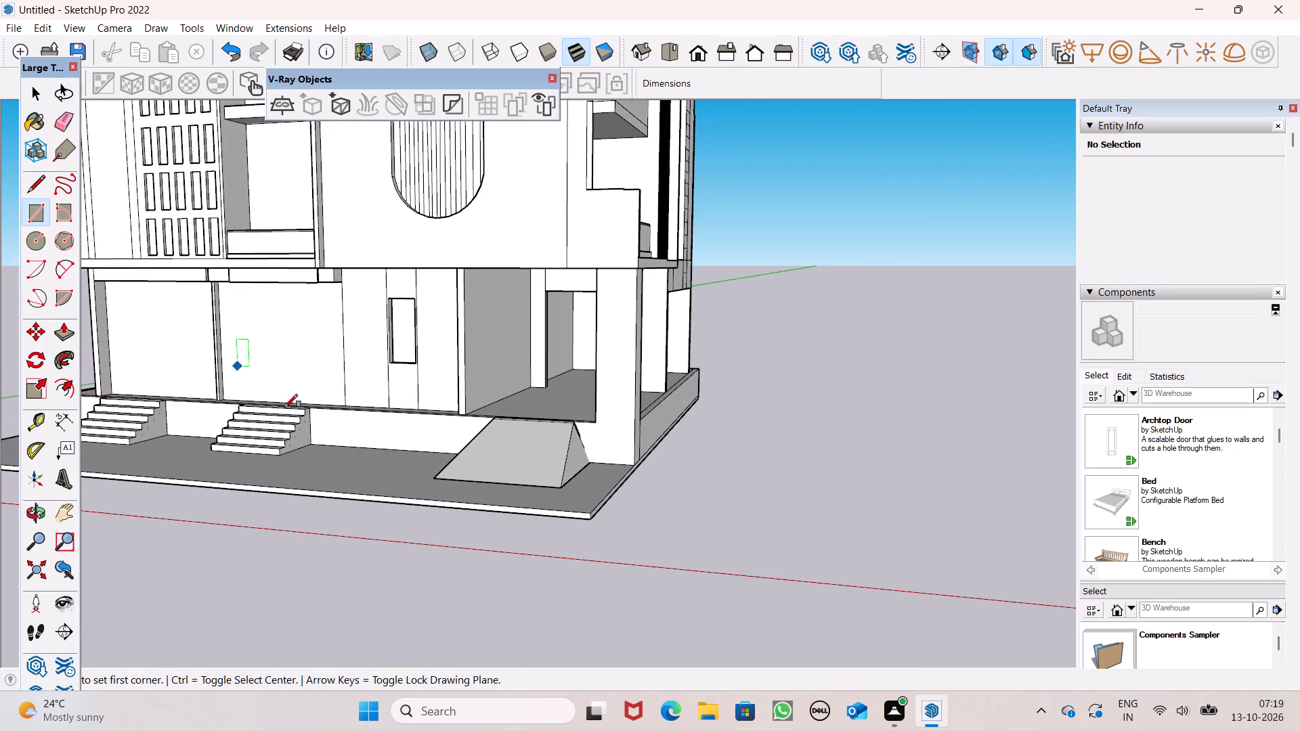
pyautogui.scroll(-3, 476, 456)
pyautogui.moveTo(599, 519); pyautogui.dragTo(741, 542, button='middle')
pyautogui.scroll(-4, 504, 397)
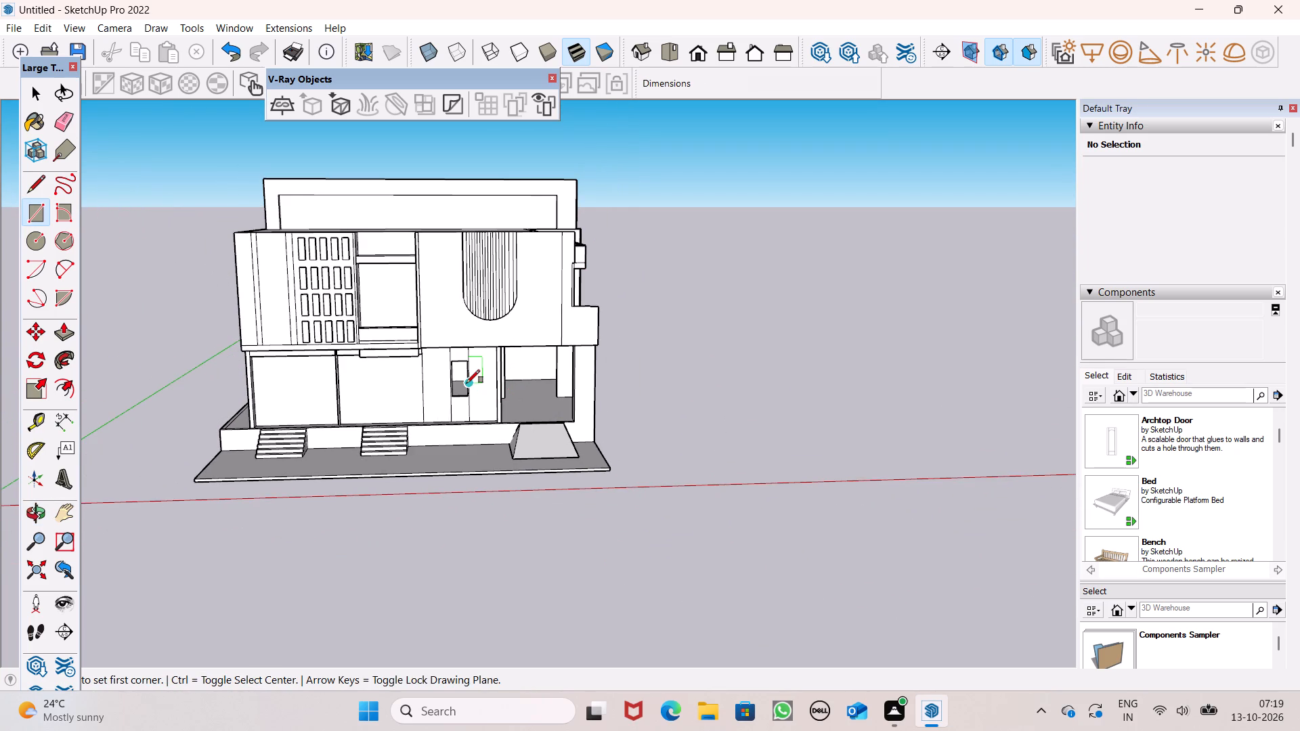
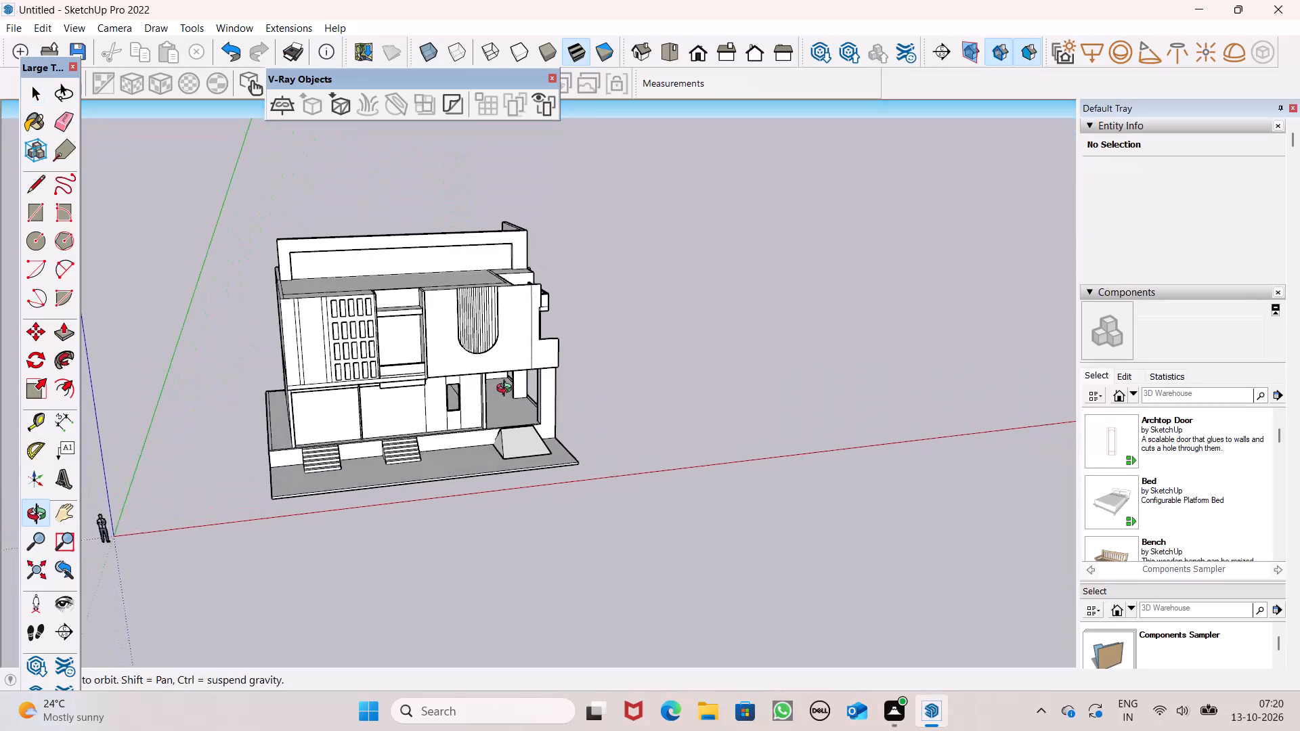
# Examine the house model's front facade and its balcony side, including the open ground-floor porch below the balcony.
pyautogui.scroll(-2, 477, 234)
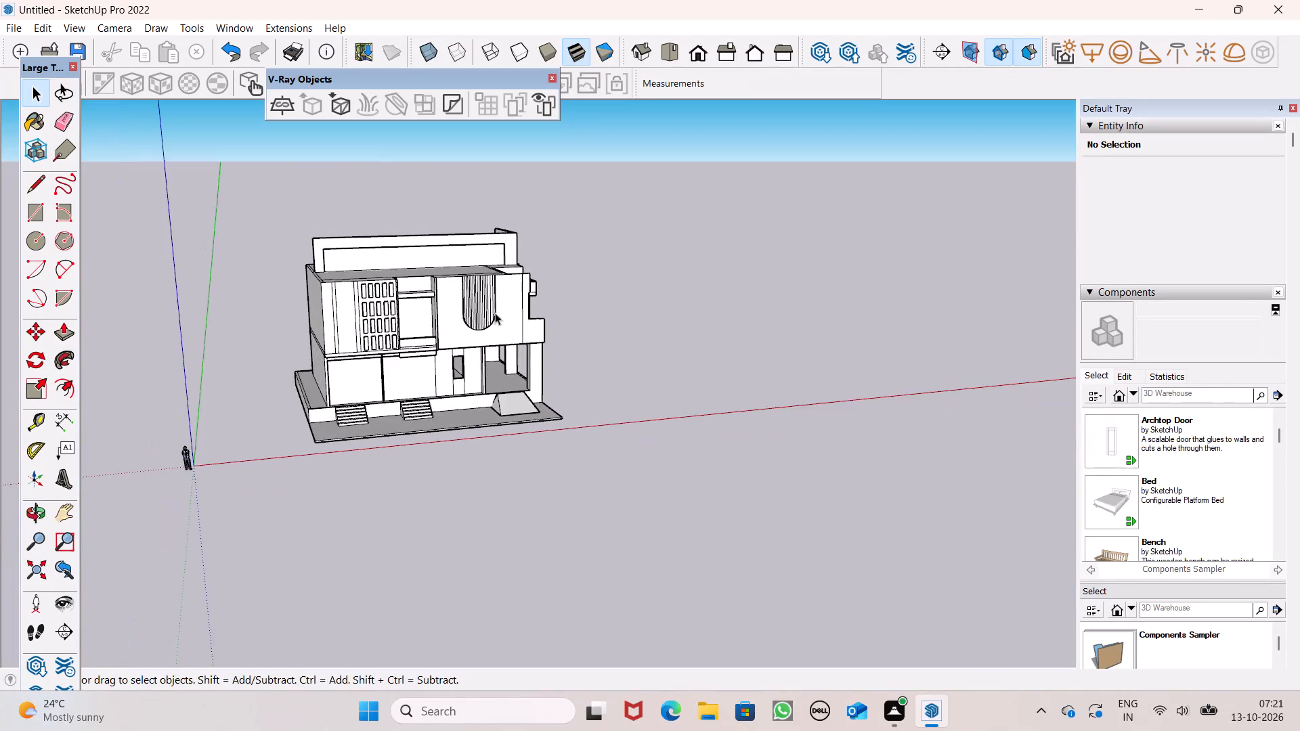
pyautogui.moveTo(492, 315); pyautogui.dragTo(423, 282, button='middle')
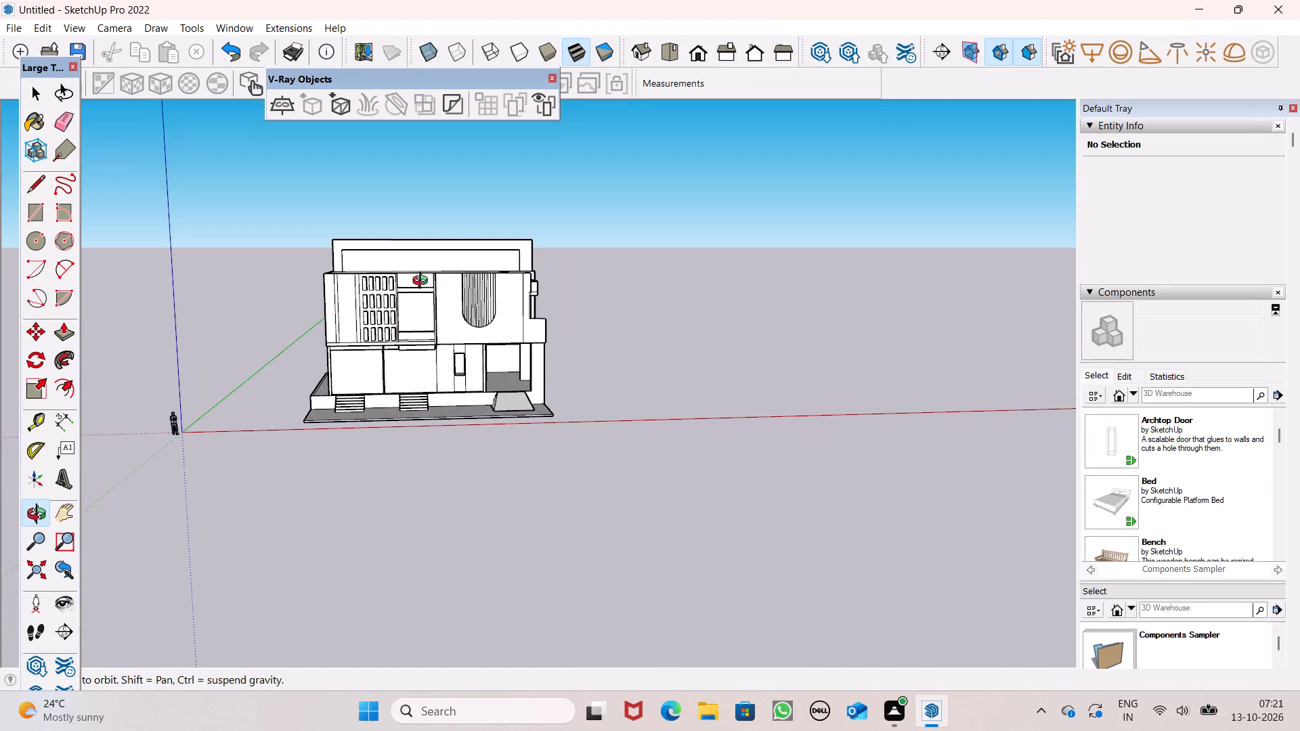
pyautogui.moveTo(423, 282); pyautogui.dragTo(32, 311, button='middle')
pyautogui.scroll(7, 477, 277)
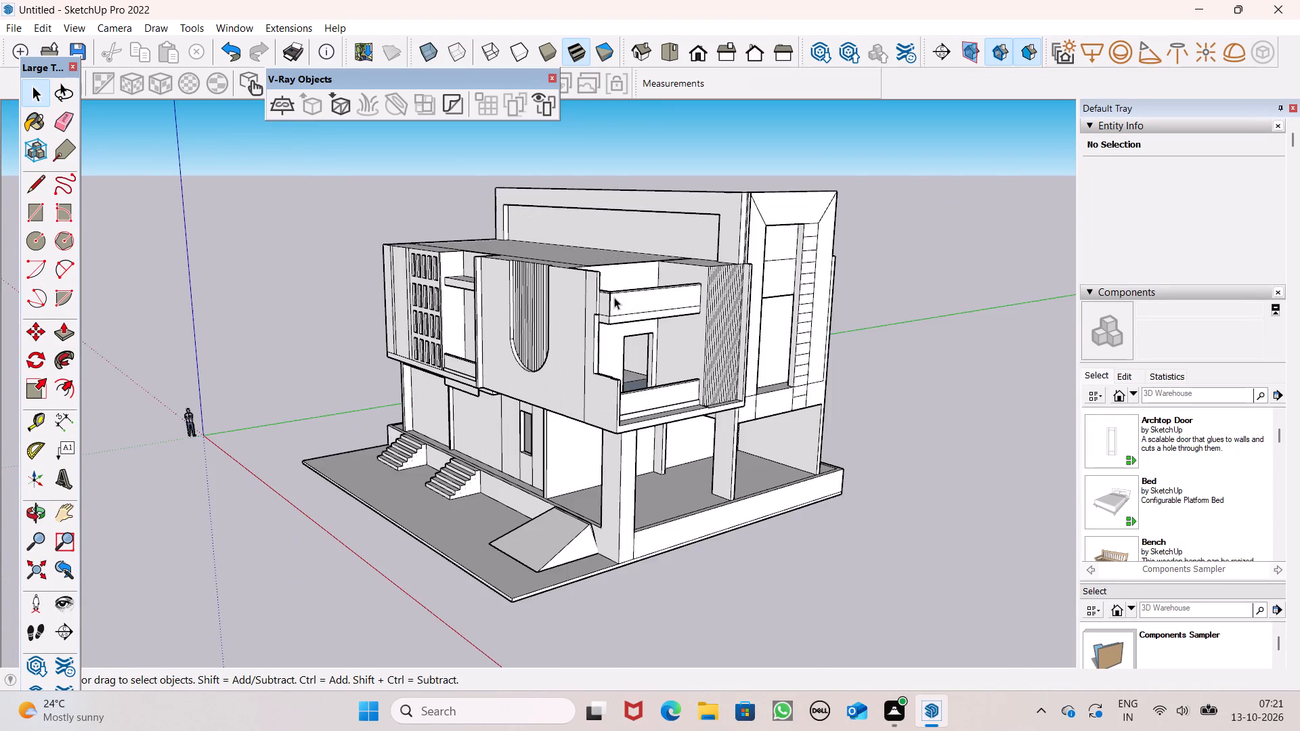
pyautogui.scroll(7, 614, 297)
pyautogui.moveTo(639, 328); pyautogui.dragTo(599, 344, button='middle')
pyautogui.scroll(-3, 1183, 463)
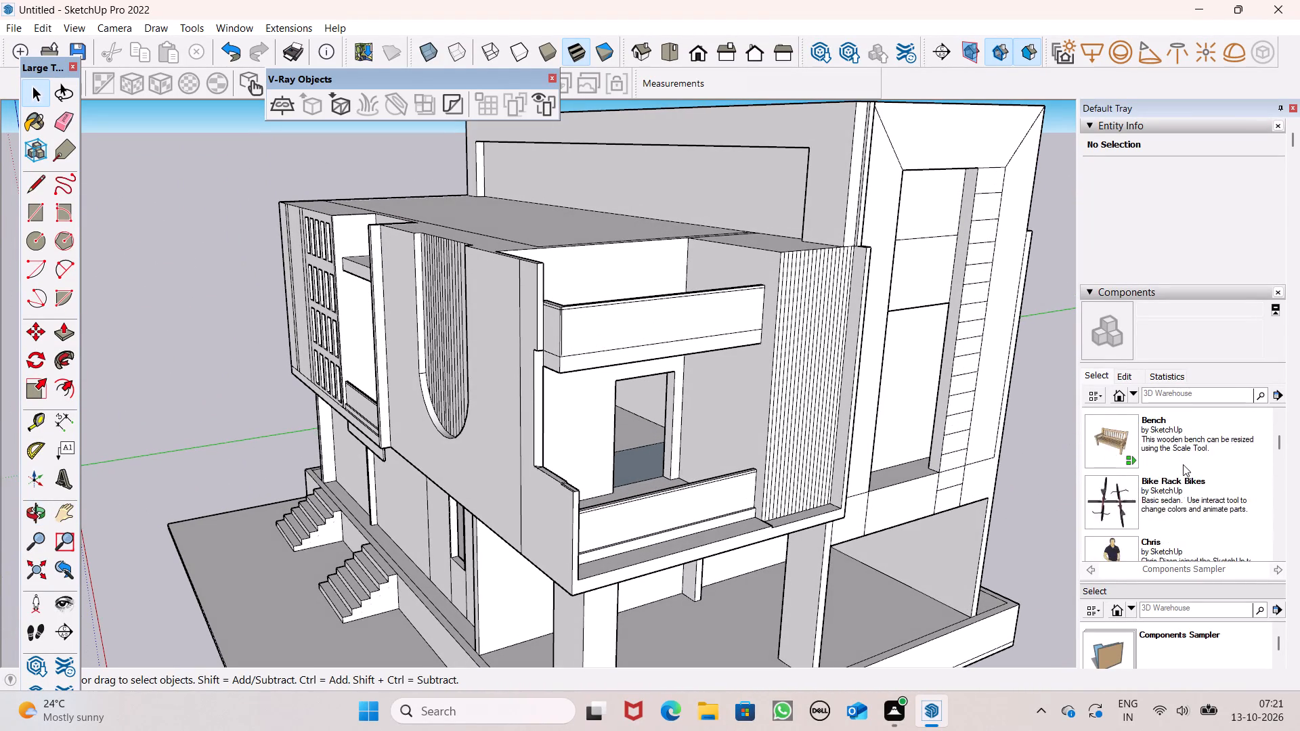
pyautogui.scroll(-17, 1183, 464)
pyautogui.scroll(-8, 1181, 502)
pyautogui.scroll(-7, 1191, 642)
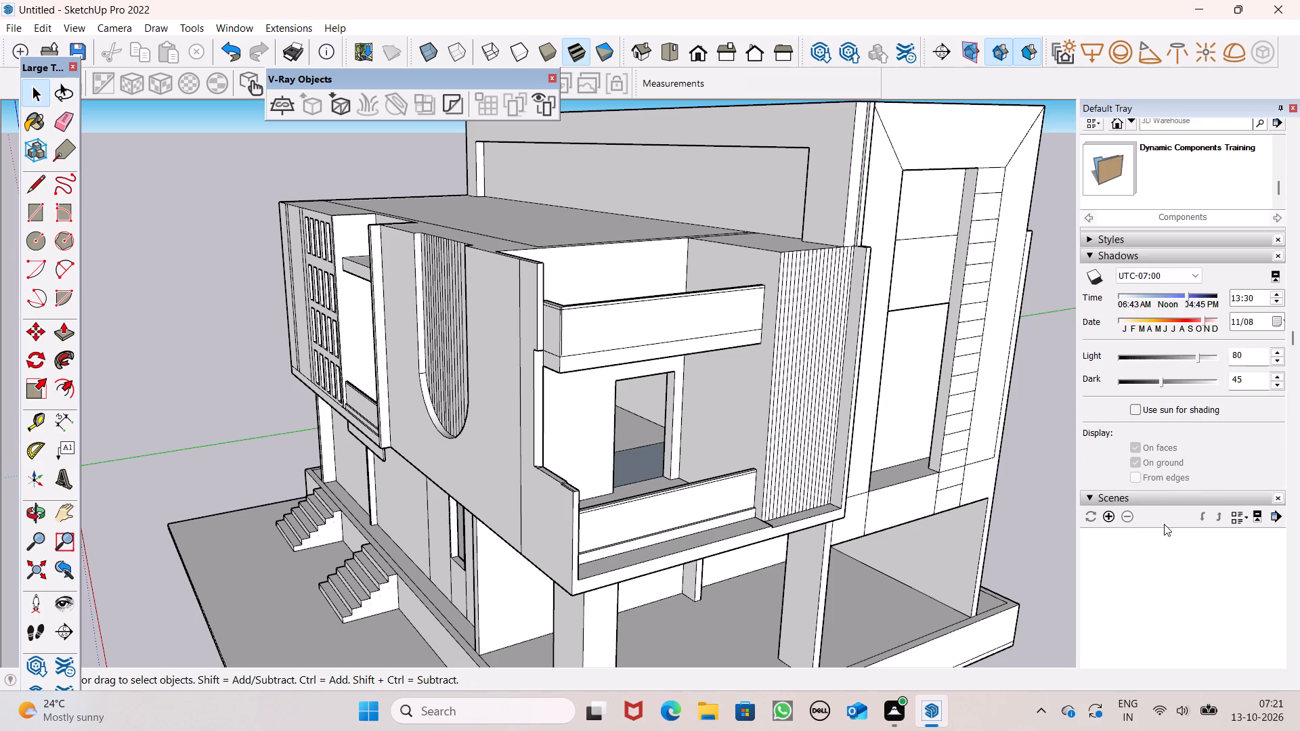
pyautogui.scroll(-9, 1167, 460)
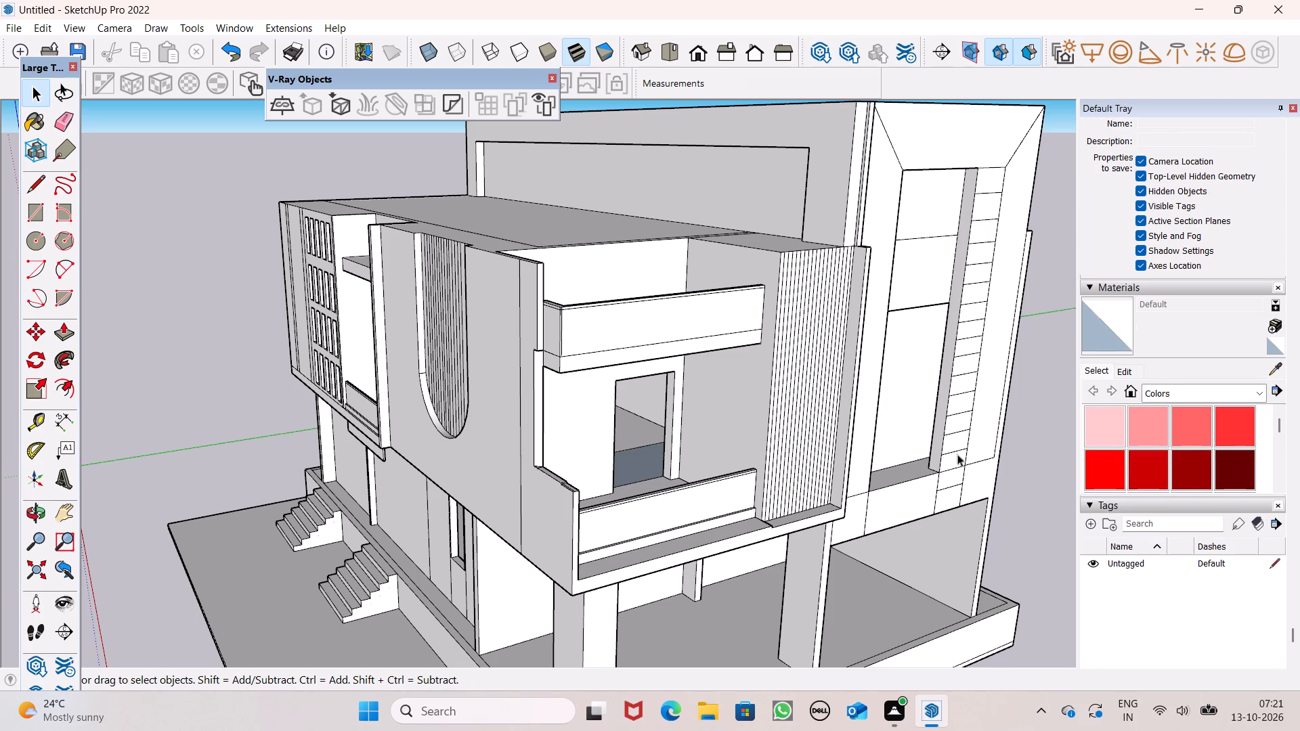
pyautogui.scroll(-6, 714, 412)
pyautogui.moveTo(724, 445); pyautogui.dragTo(560, 380, button='middle')
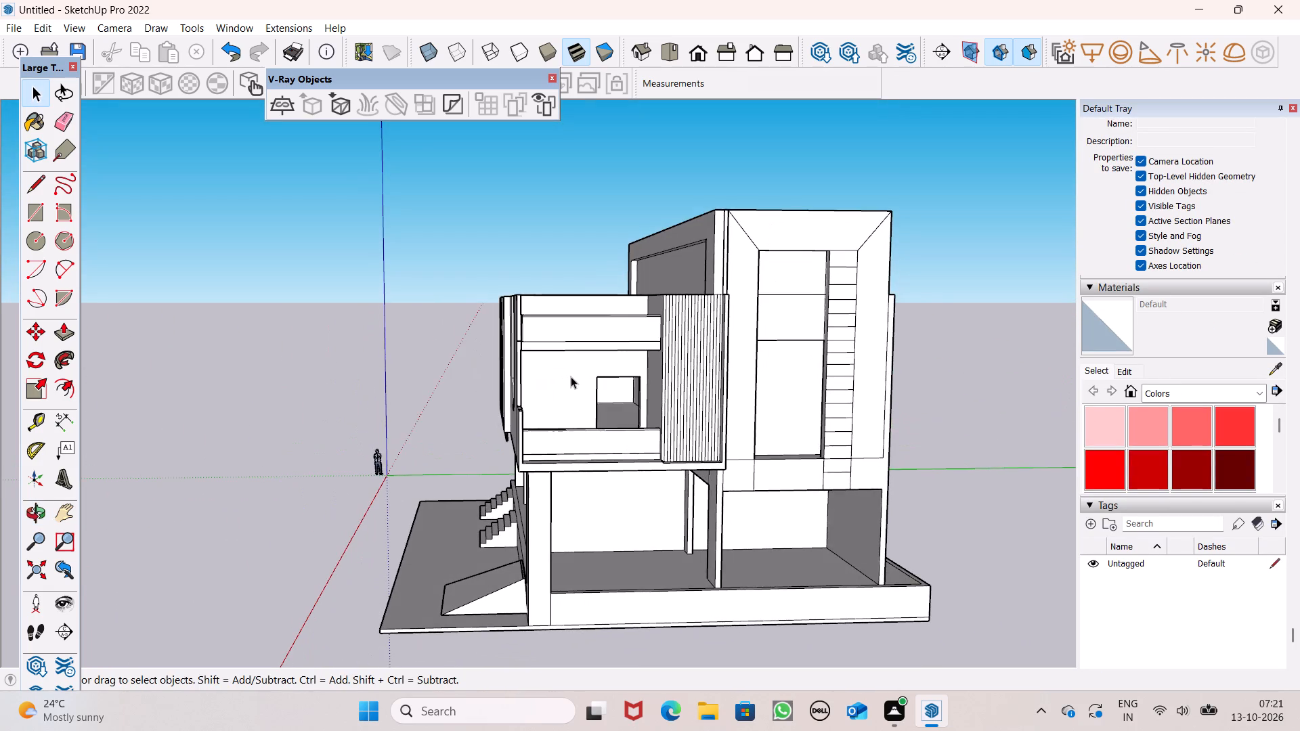
pyautogui.scroll(-2, 571, 376)
pyautogui.moveTo(624, 408); pyautogui.dragTo(625, 369, button='middle')
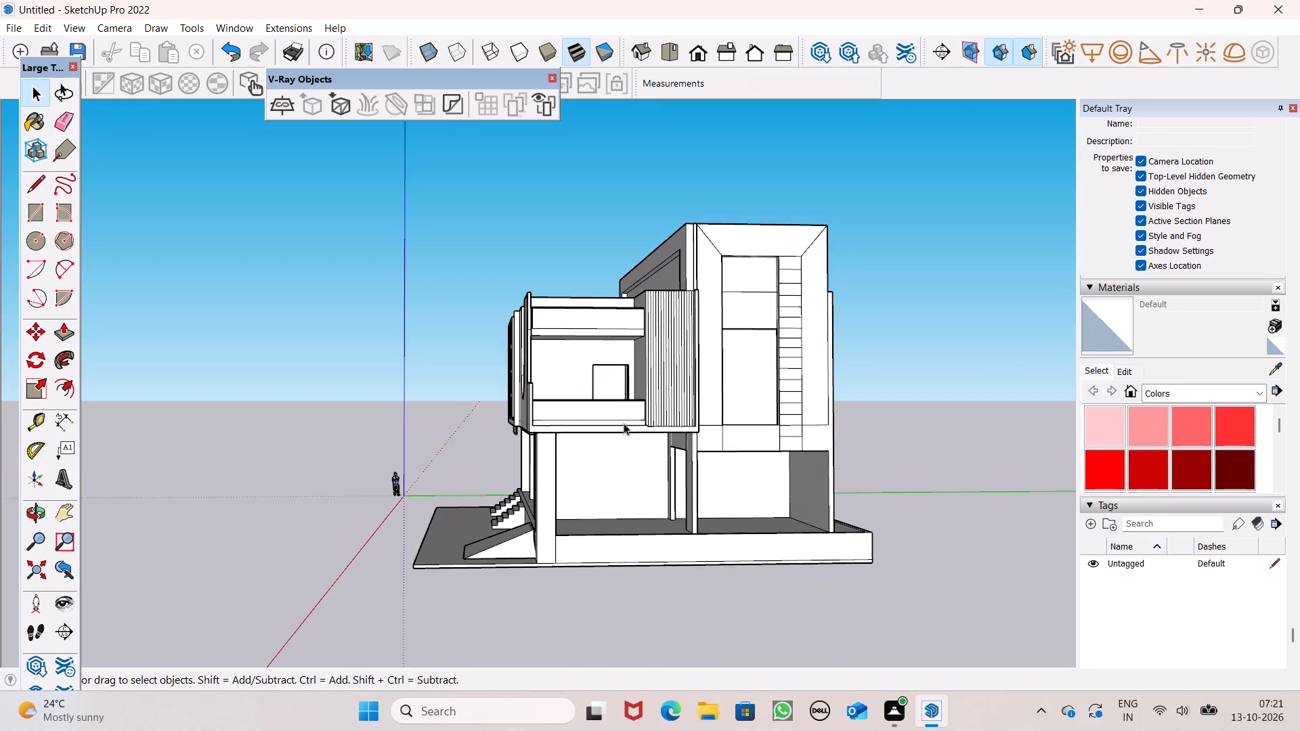
pyautogui.scroll(4, 620, 422)
# Draw an upright window rectangle on the ground-floor wall inside the porch, beneath the first-floor balcony.
pyautogui.click(43, 218)
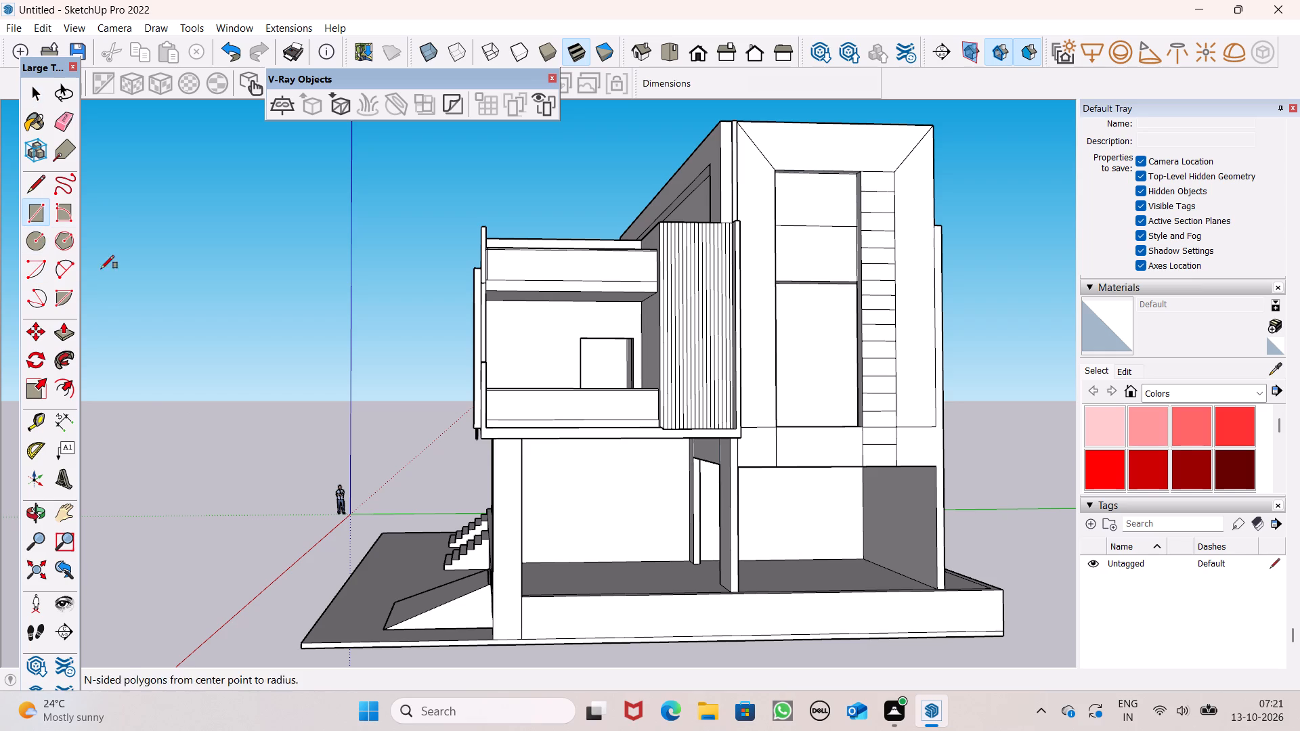
pyautogui.scroll(2, 558, 550)
pyautogui.moveTo(535, 562); pyautogui.dragTo(536, 529, button='middle')
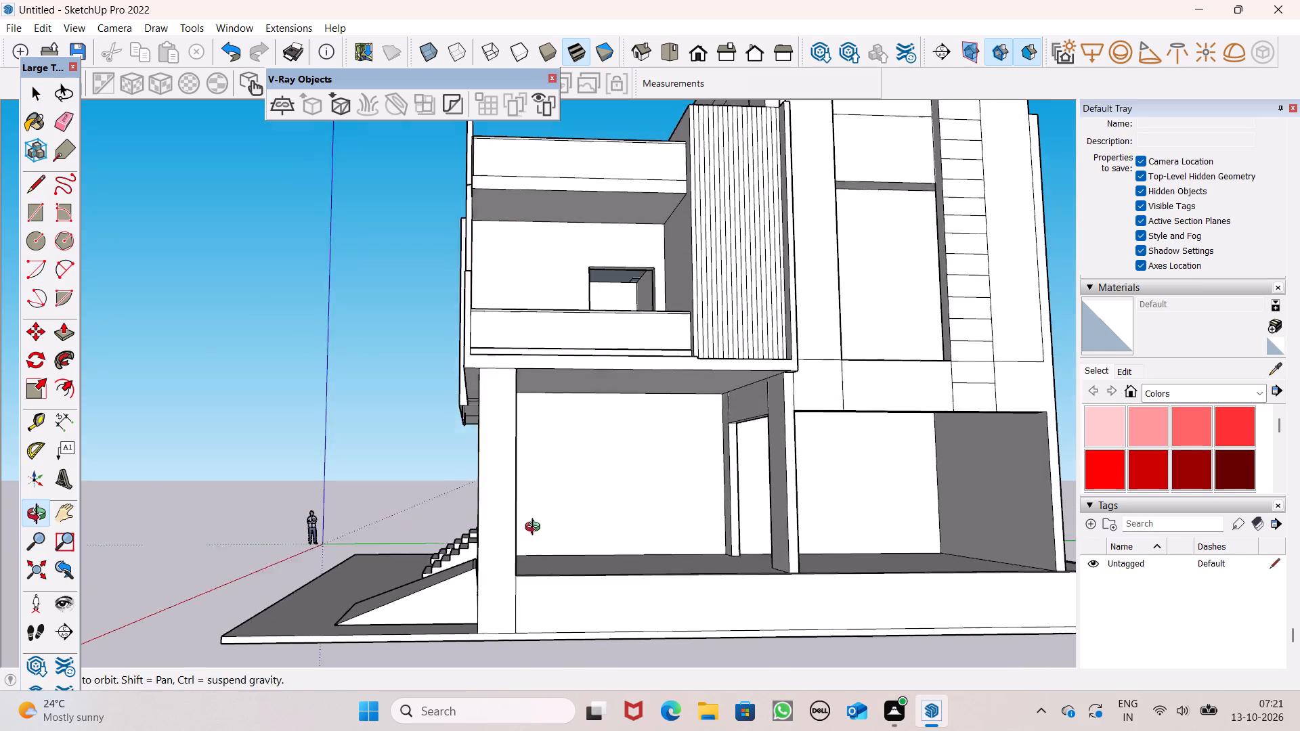
pyautogui.moveTo(536, 529); pyautogui.dragTo(532, 522, button='middle')
pyautogui.scroll(2, 606, 489)
pyautogui.click(606, 409)
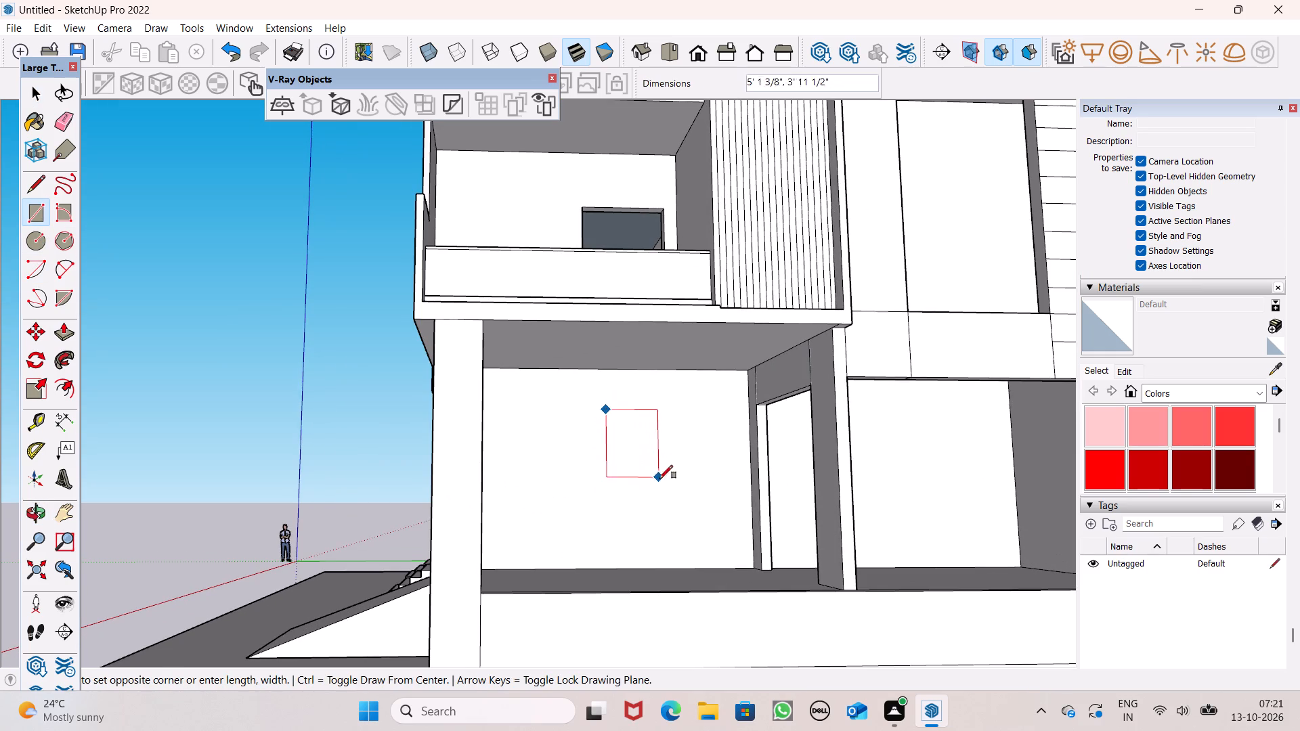
pyautogui.click(673, 491)
# Push the new rectangle into the ground-floor porch wall to form a window opening.
pyautogui.moveTo(675, 523); pyautogui.dragTo(680, 619, button='middle')
pyautogui.scroll(1, 693, 504)
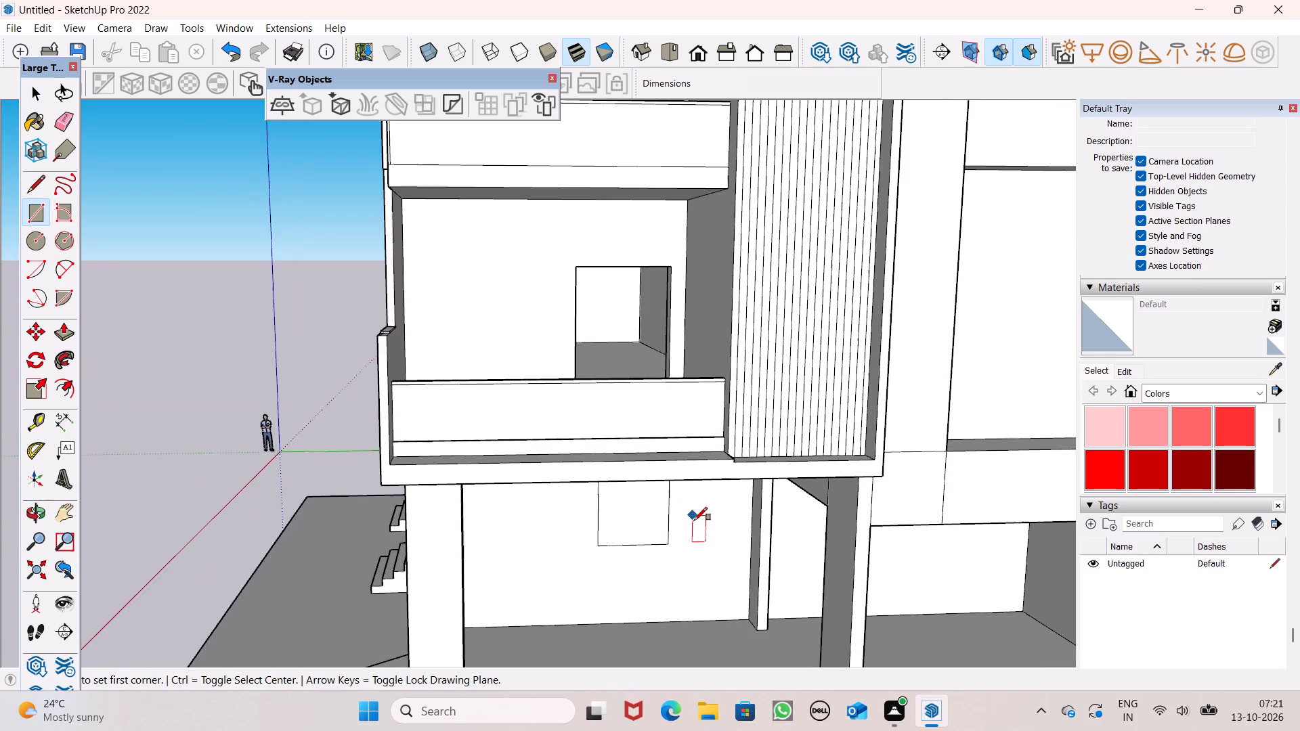
pyautogui.moveTo(694, 520); pyautogui.dragTo(684, 460, button='middle')
pyautogui.scroll(3, 665, 439)
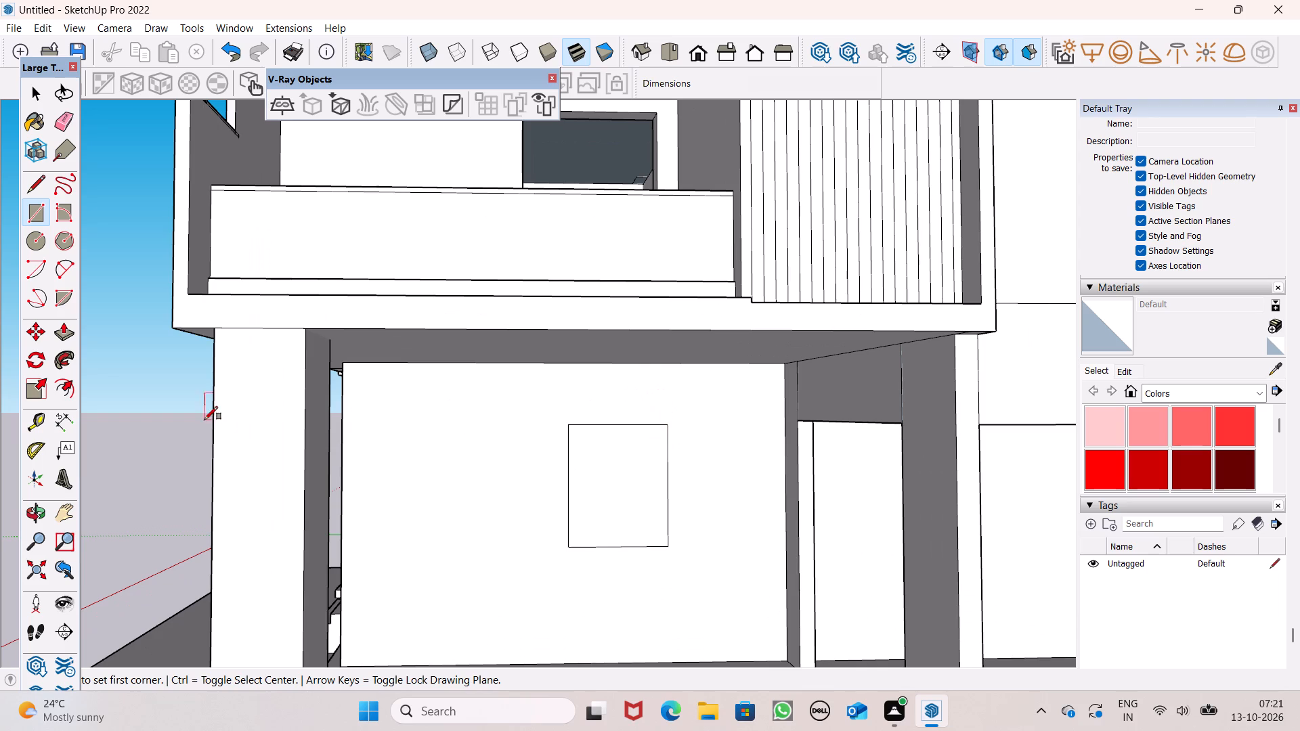
pyautogui.click(64, 342)
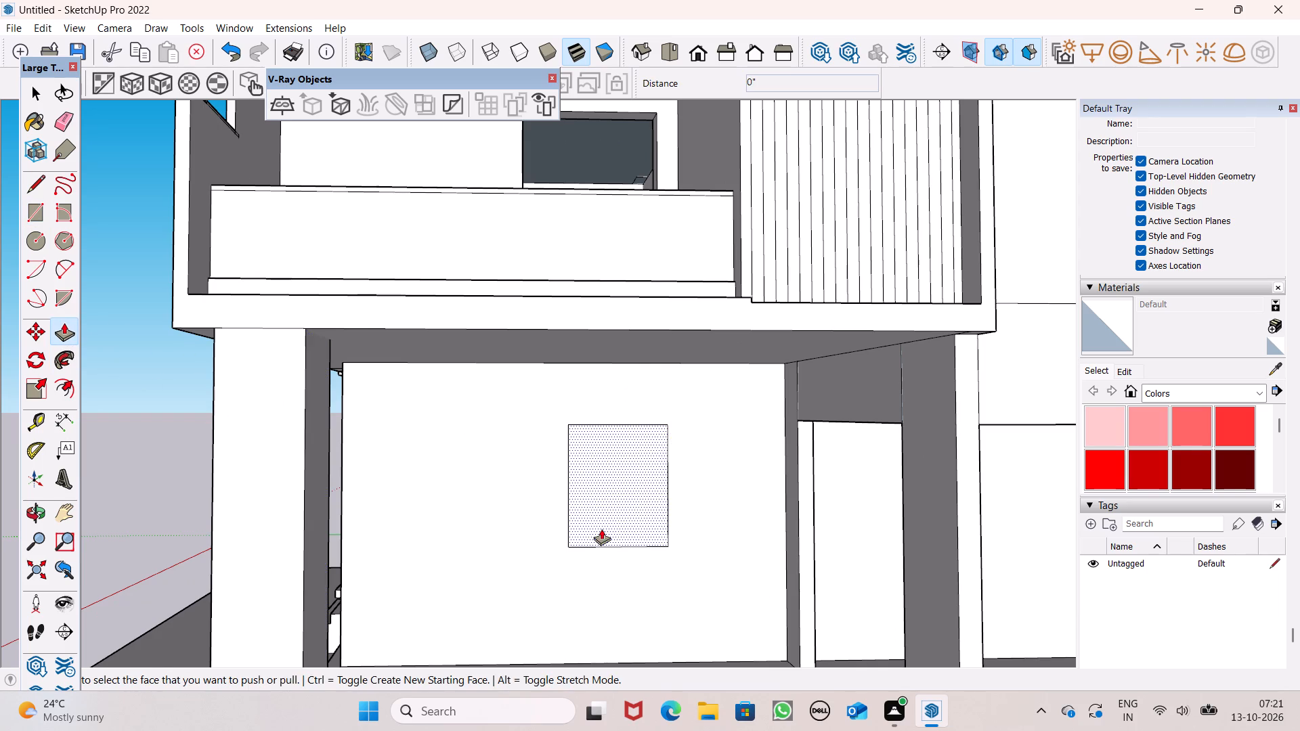
pyautogui.moveTo(602, 529); pyautogui.dragTo(622, 501)
pyautogui.scroll(-6, 608, 493)
pyautogui.moveTo(617, 542); pyautogui.dragTo(663, 645, button='middle')
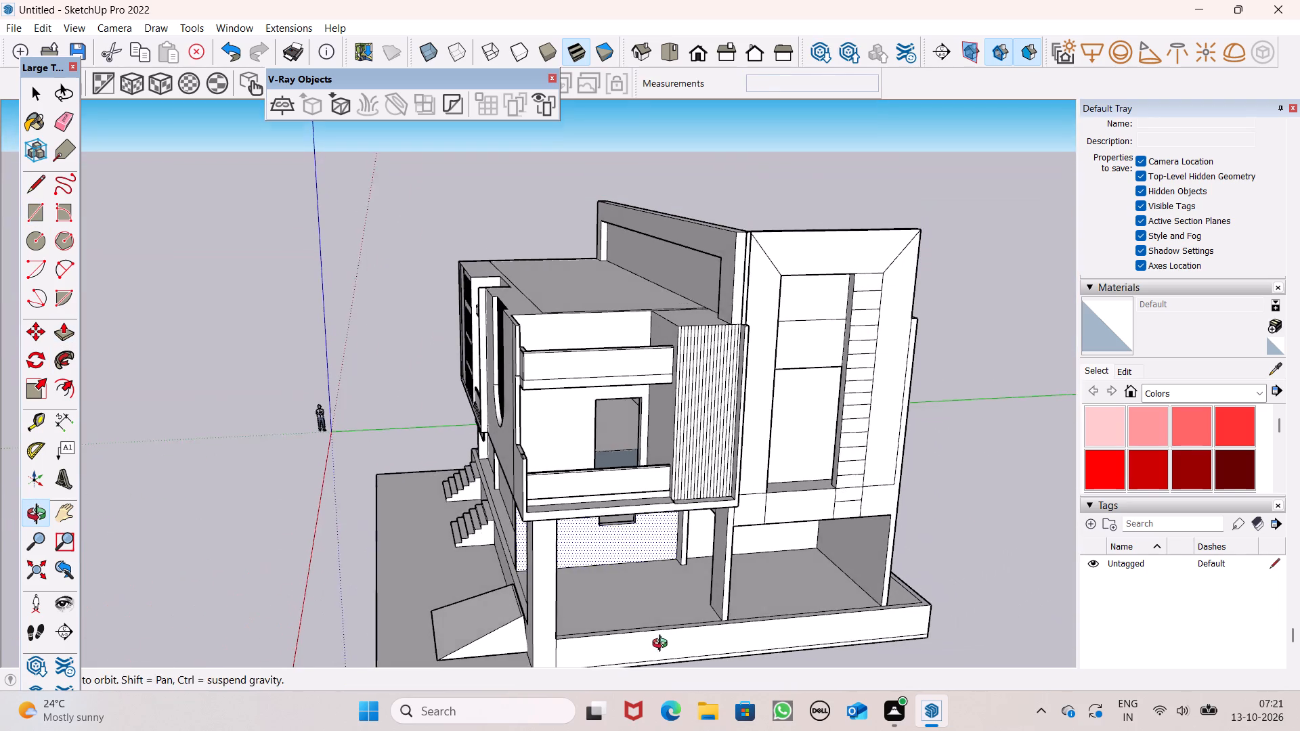
pyautogui.moveTo(663, 645); pyautogui.dragTo(661, 643, button='middle')
pyautogui.press('space')
# Examine the house from low and high angles, checking the balcony side with the new ground-floor window opening.
pyautogui.scroll(-3, 288, 518)
pyautogui.moveTo(544, 628); pyautogui.dragTo(670, 484, button='middle')
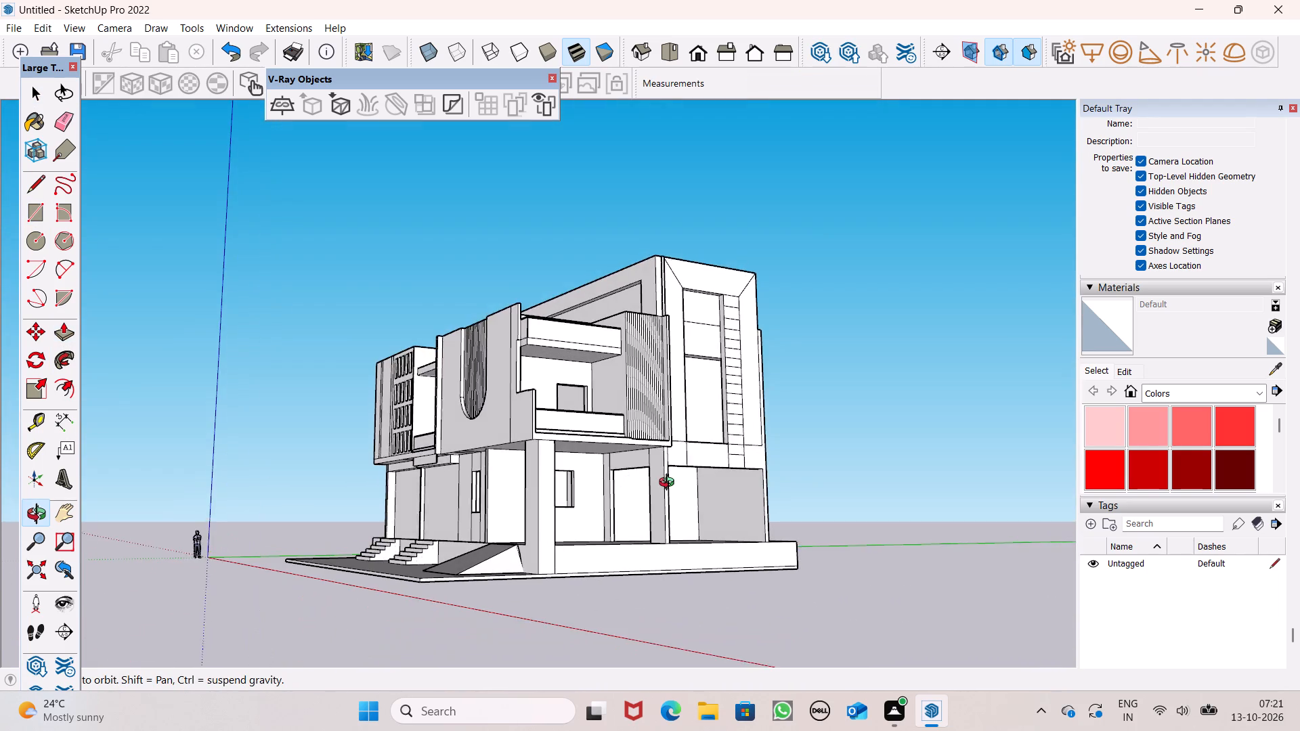
pyautogui.moveTo(670, 484); pyautogui.dragTo(695, 495, button='middle')
pyautogui.middleClick(695, 495)
pyautogui.moveTo(753, 573); pyautogui.dragTo(698, 599, button='middle')
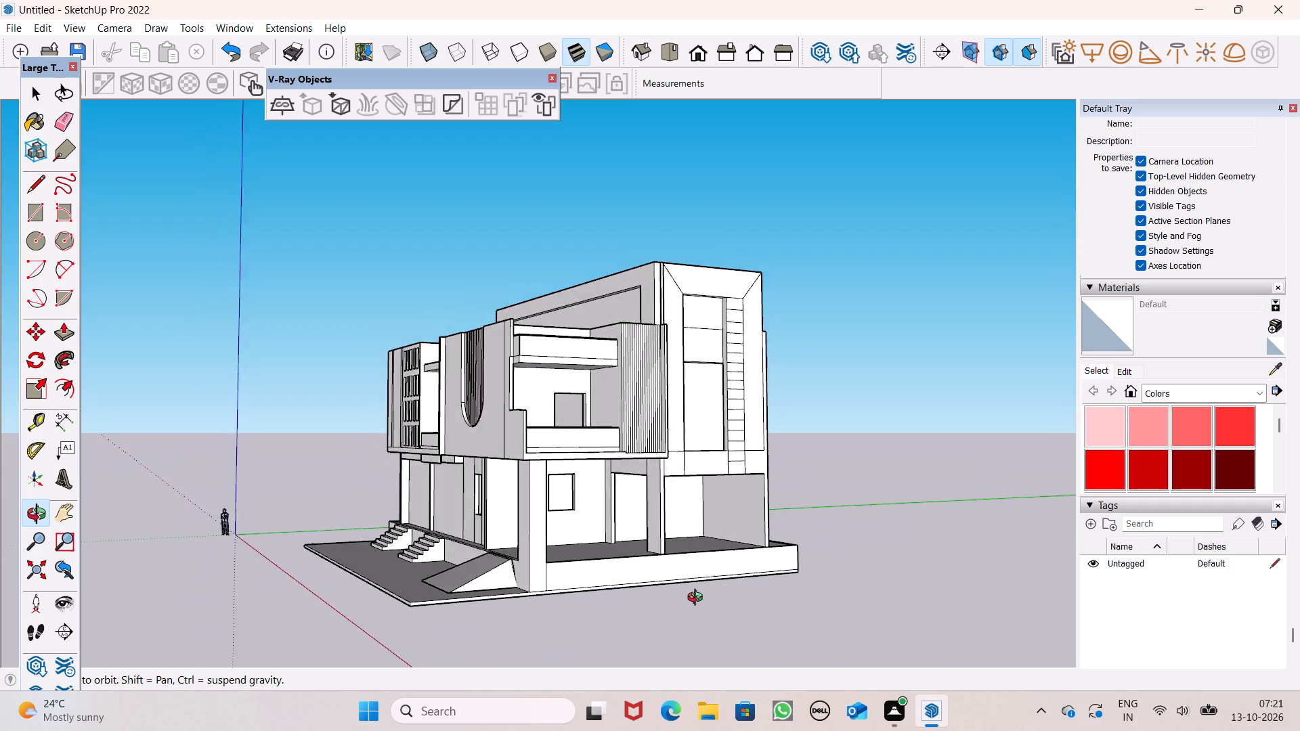
pyautogui.moveTo(698, 599); pyautogui.dragTo(612, 508, button='middle')
pyautogui.moveTo(612, 508); pyautogui.dragTo(647, 412, button='middle')
pyautogui.moveTo(696, 454); pyautogui.dragTo(808, 716, button='middle')
pyautogui.scroll(-10, 515, 464)
pyautogui.moveTo(510, 528); pyautogui.dragTo(619, 592, button='middle')
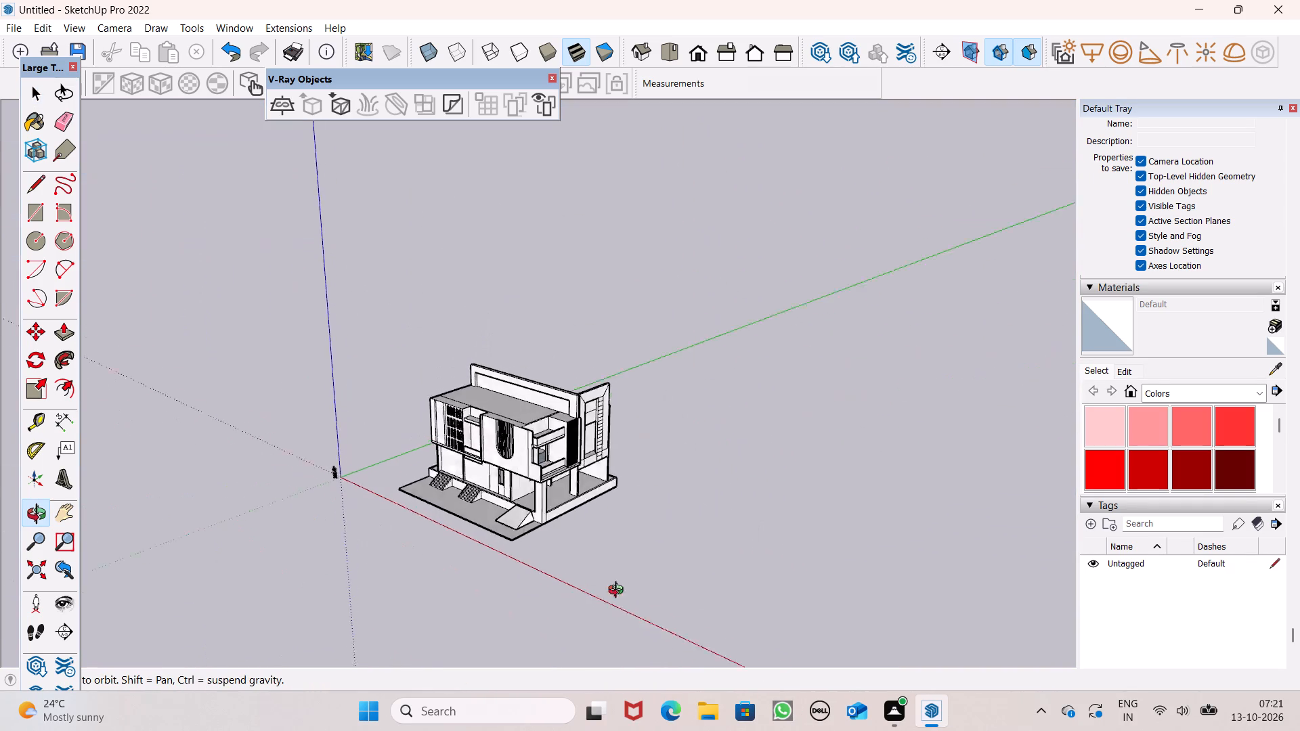
pyautogui.moveTo(619, 592); pyautogui.dragTo(638, 573, button='middle')
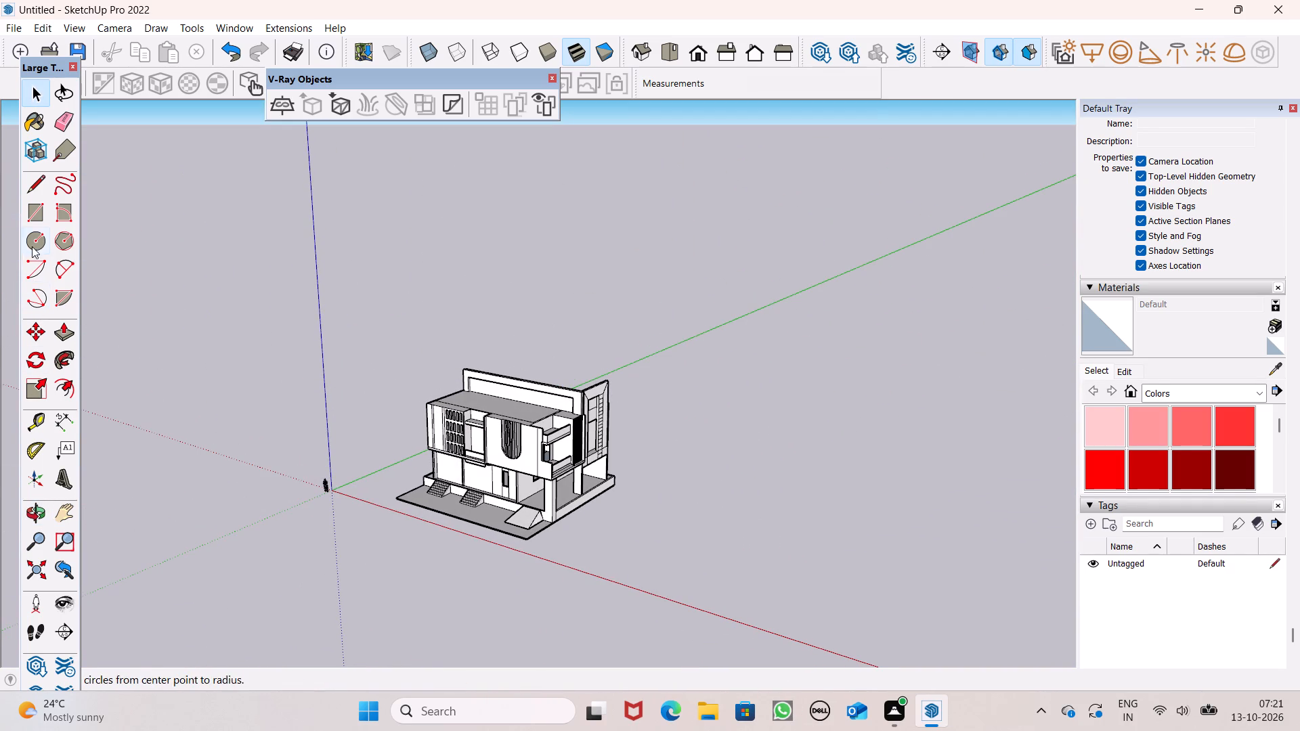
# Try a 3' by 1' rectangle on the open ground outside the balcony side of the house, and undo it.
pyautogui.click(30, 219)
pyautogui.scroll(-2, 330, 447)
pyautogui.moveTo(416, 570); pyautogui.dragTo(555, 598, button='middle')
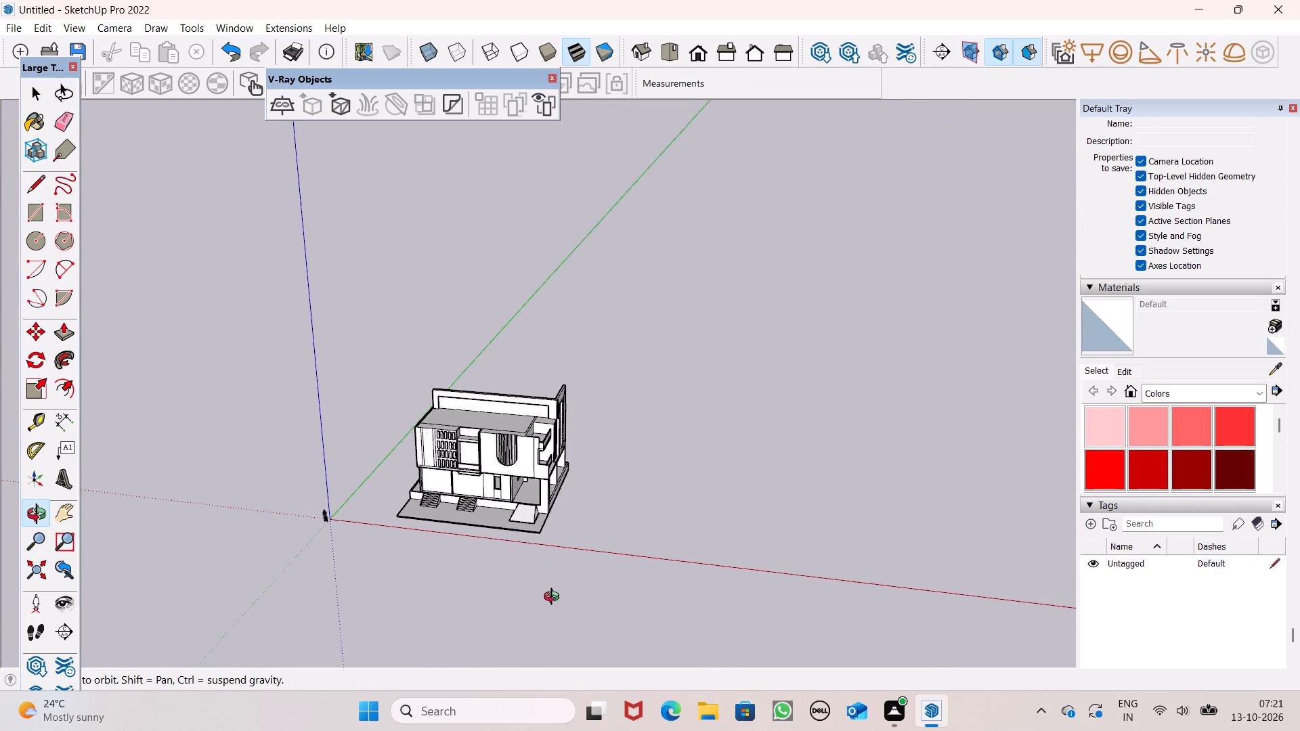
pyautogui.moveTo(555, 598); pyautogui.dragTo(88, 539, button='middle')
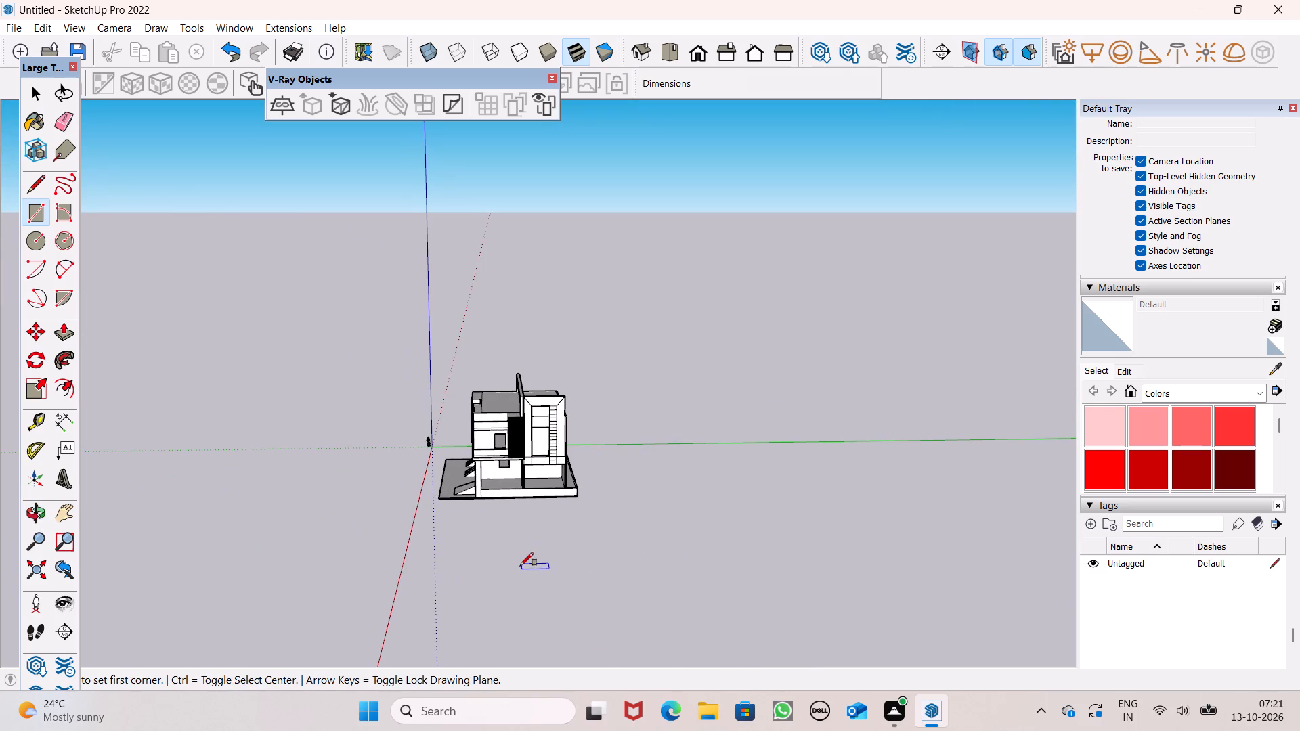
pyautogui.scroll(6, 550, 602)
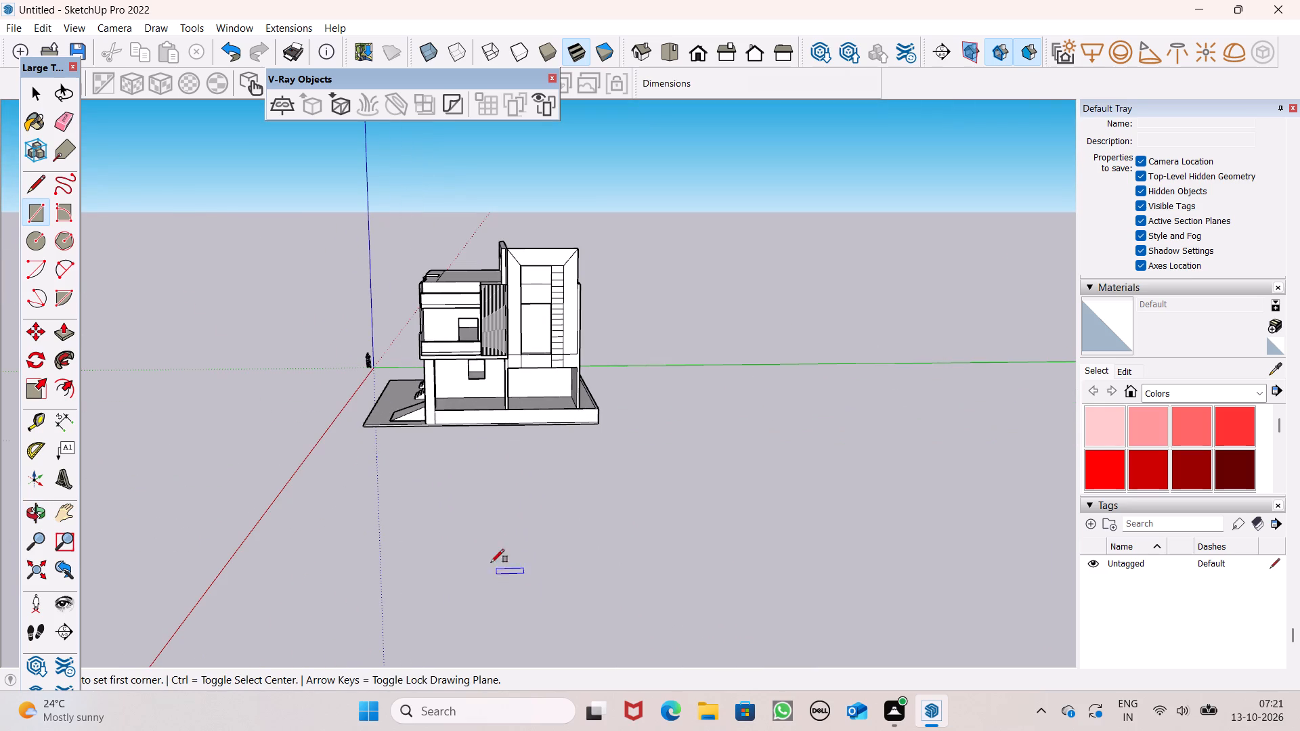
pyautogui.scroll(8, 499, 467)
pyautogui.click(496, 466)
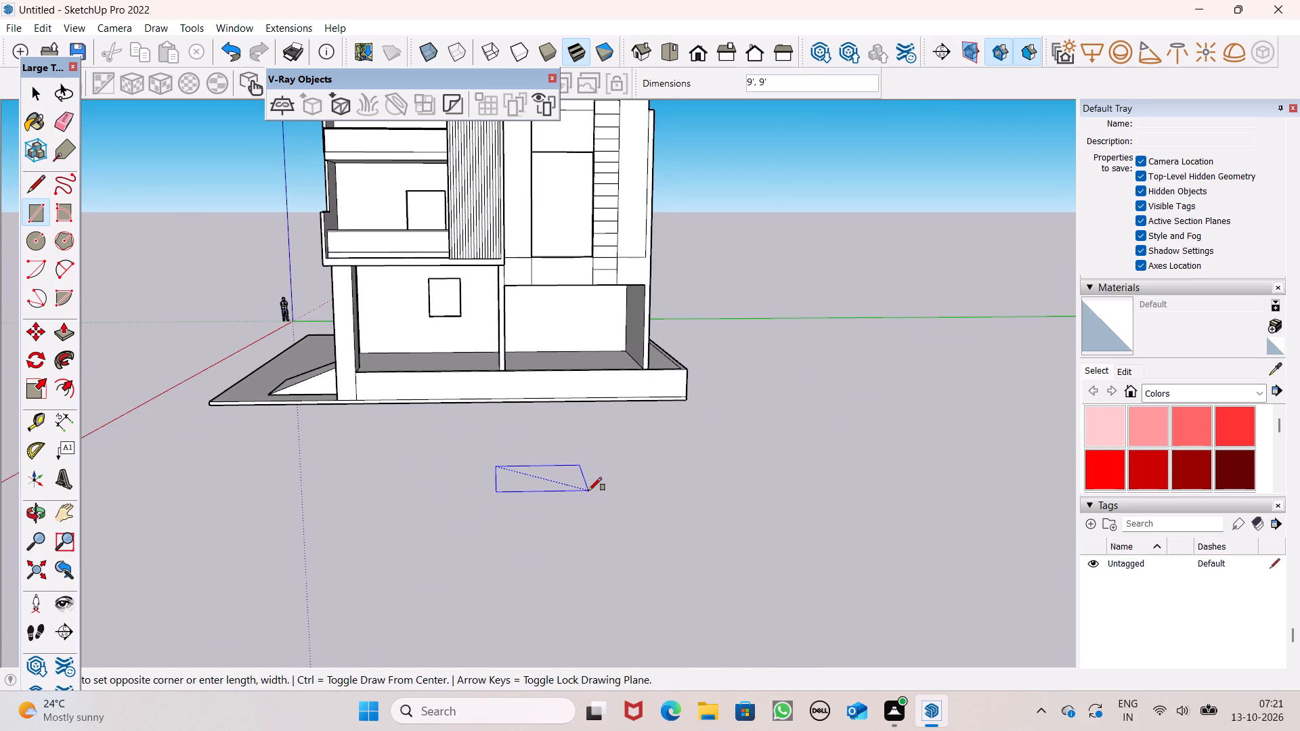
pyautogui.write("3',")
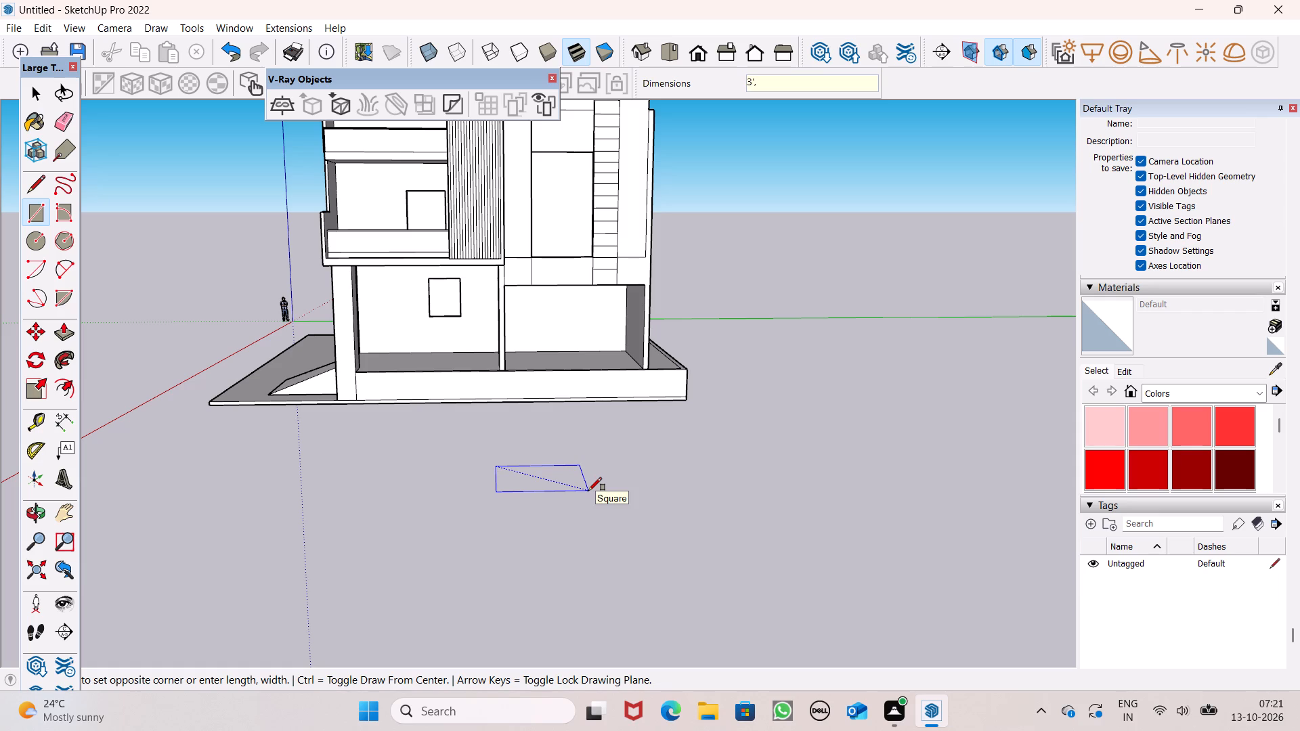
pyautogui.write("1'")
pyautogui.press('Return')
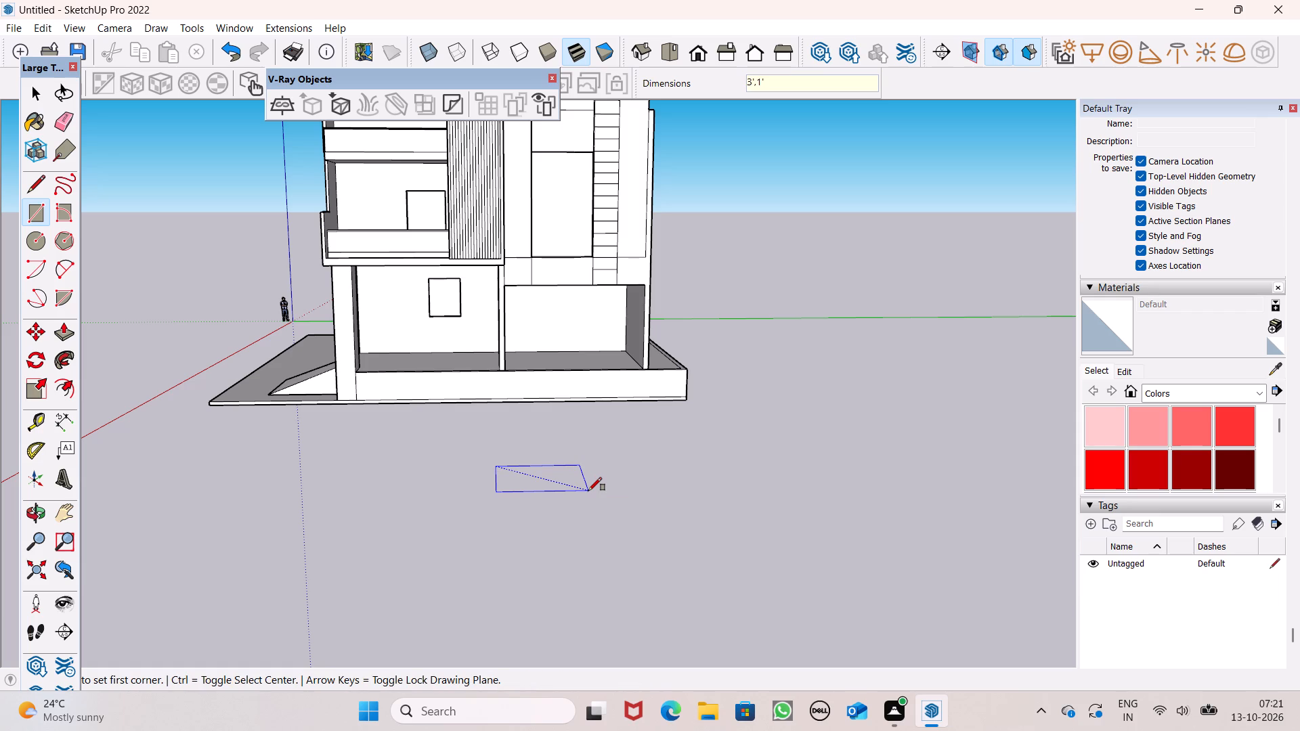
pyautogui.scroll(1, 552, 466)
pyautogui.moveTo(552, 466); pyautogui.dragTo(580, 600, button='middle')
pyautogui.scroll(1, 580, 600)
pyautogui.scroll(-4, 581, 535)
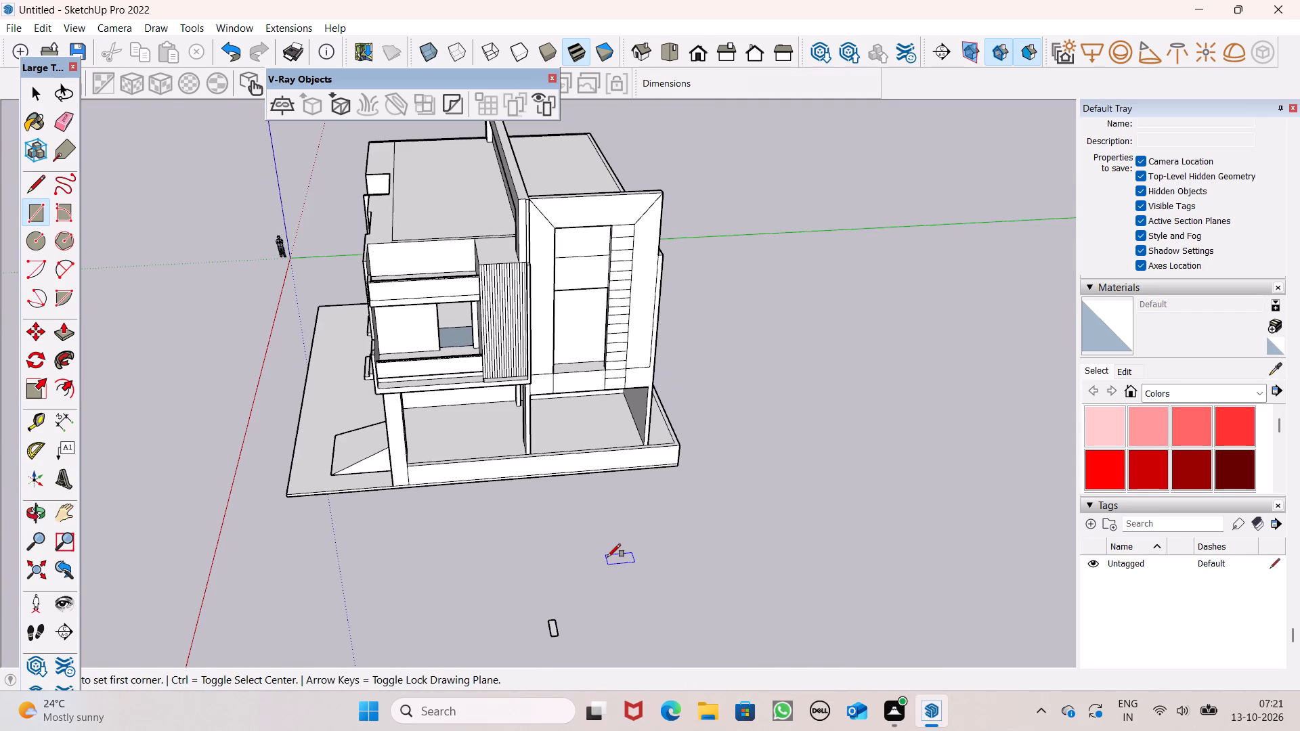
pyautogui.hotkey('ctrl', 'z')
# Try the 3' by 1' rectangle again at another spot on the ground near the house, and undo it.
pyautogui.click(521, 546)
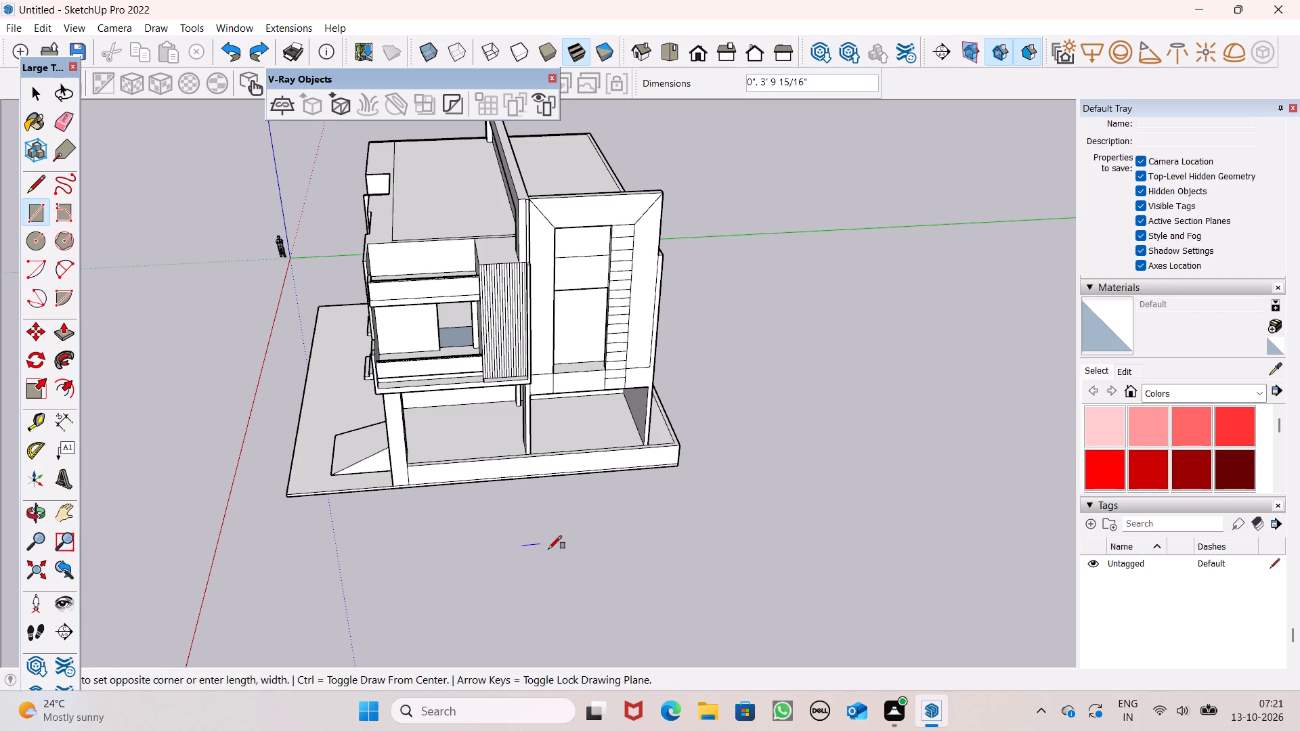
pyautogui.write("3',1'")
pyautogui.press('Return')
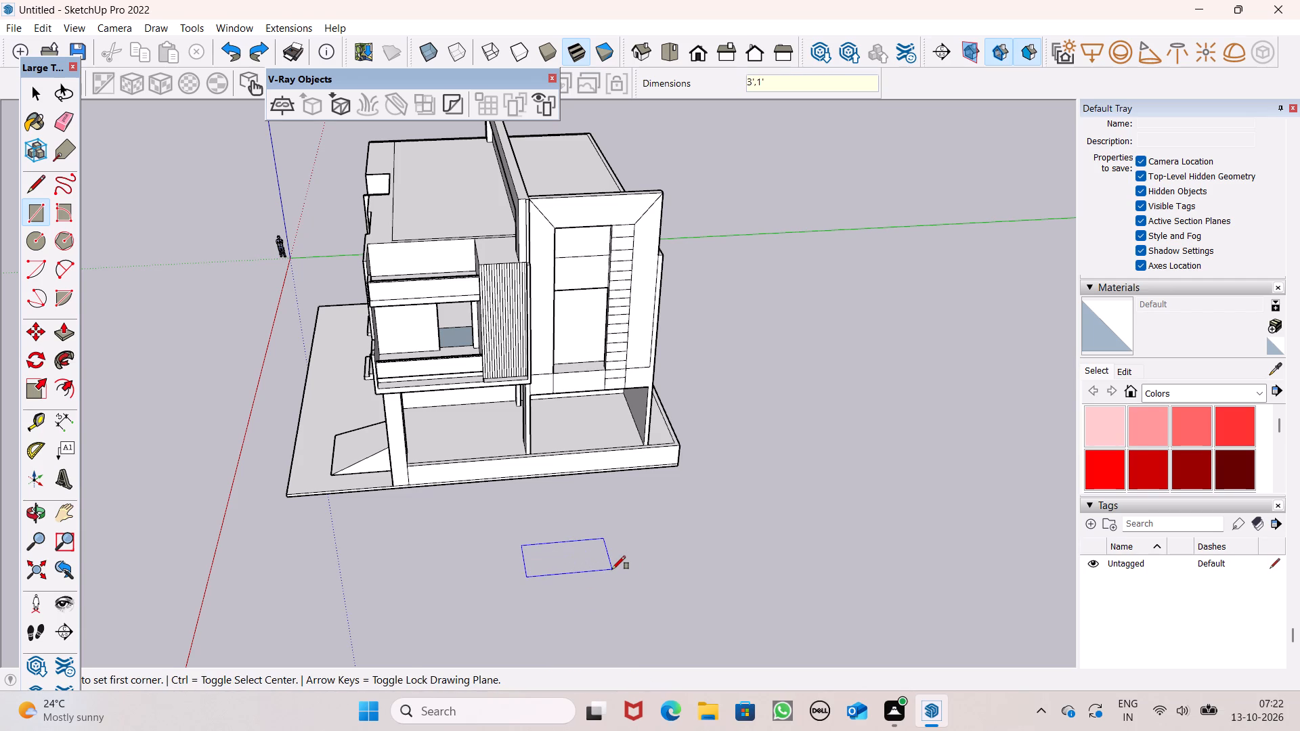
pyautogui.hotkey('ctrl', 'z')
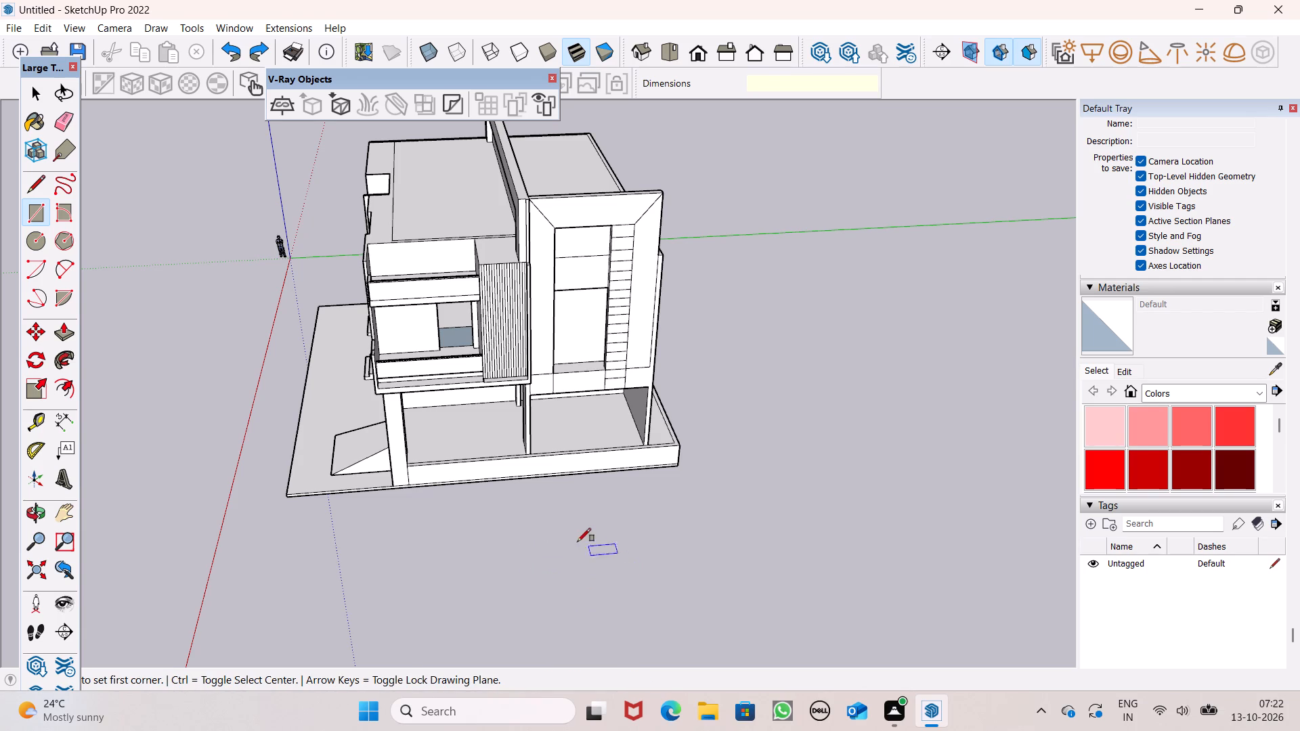
# Draw a 1' by 3' rectangle on the ground outside the balcony side, with its long side parallel to the house.
pyautogui.click(571, 526)
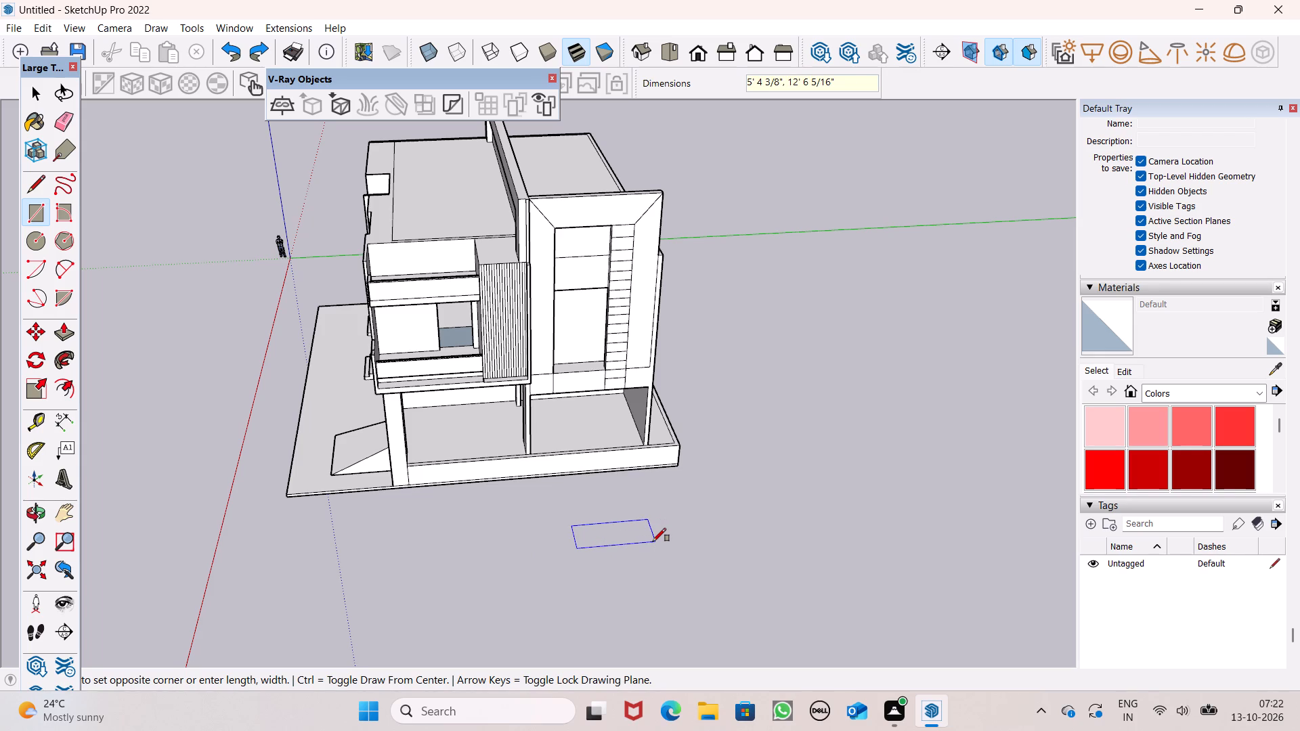
pyautogui.write("1',3'")
pyautogui.press('Return')
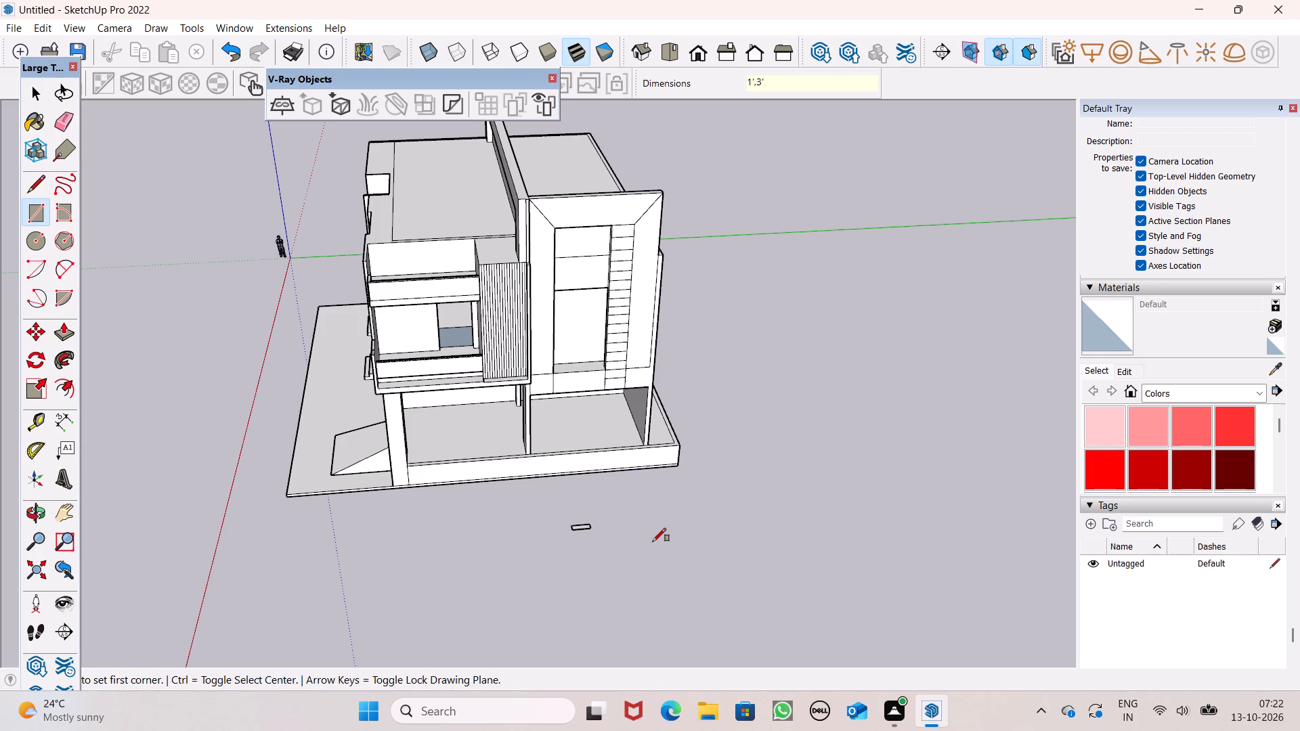
pyautogui.press('space')
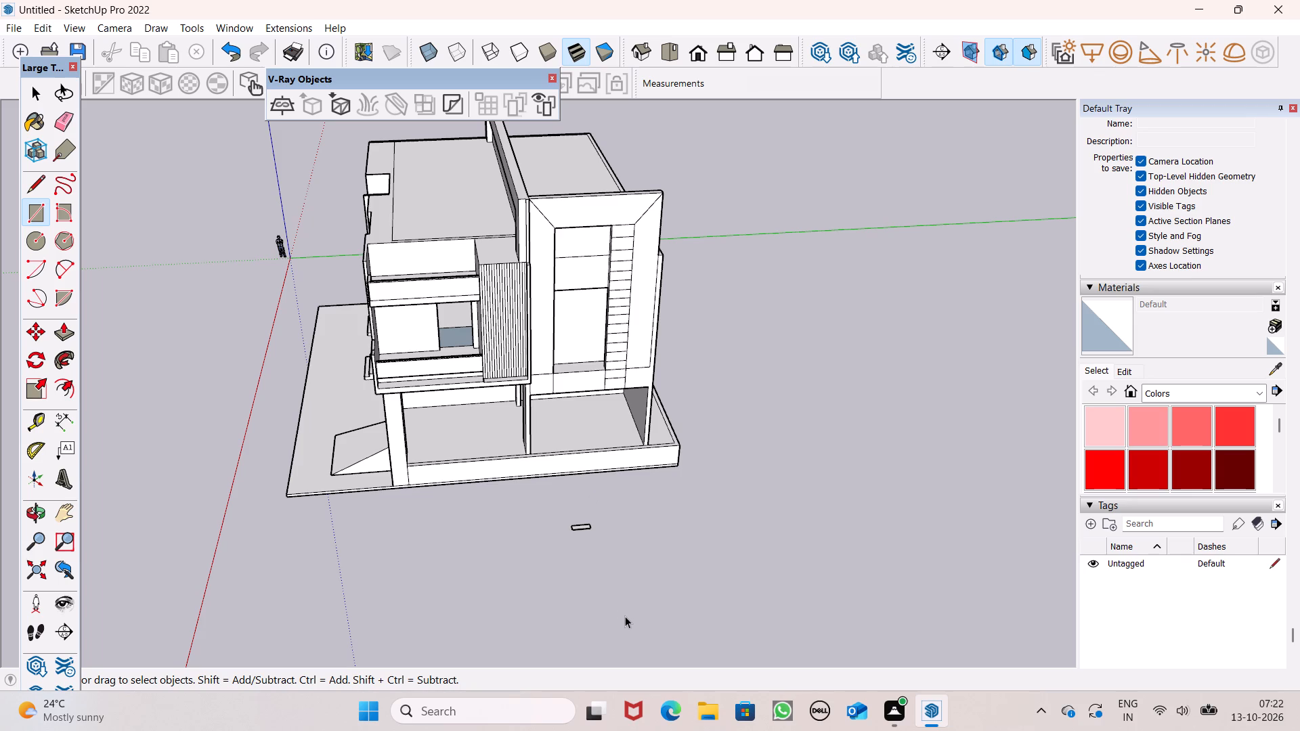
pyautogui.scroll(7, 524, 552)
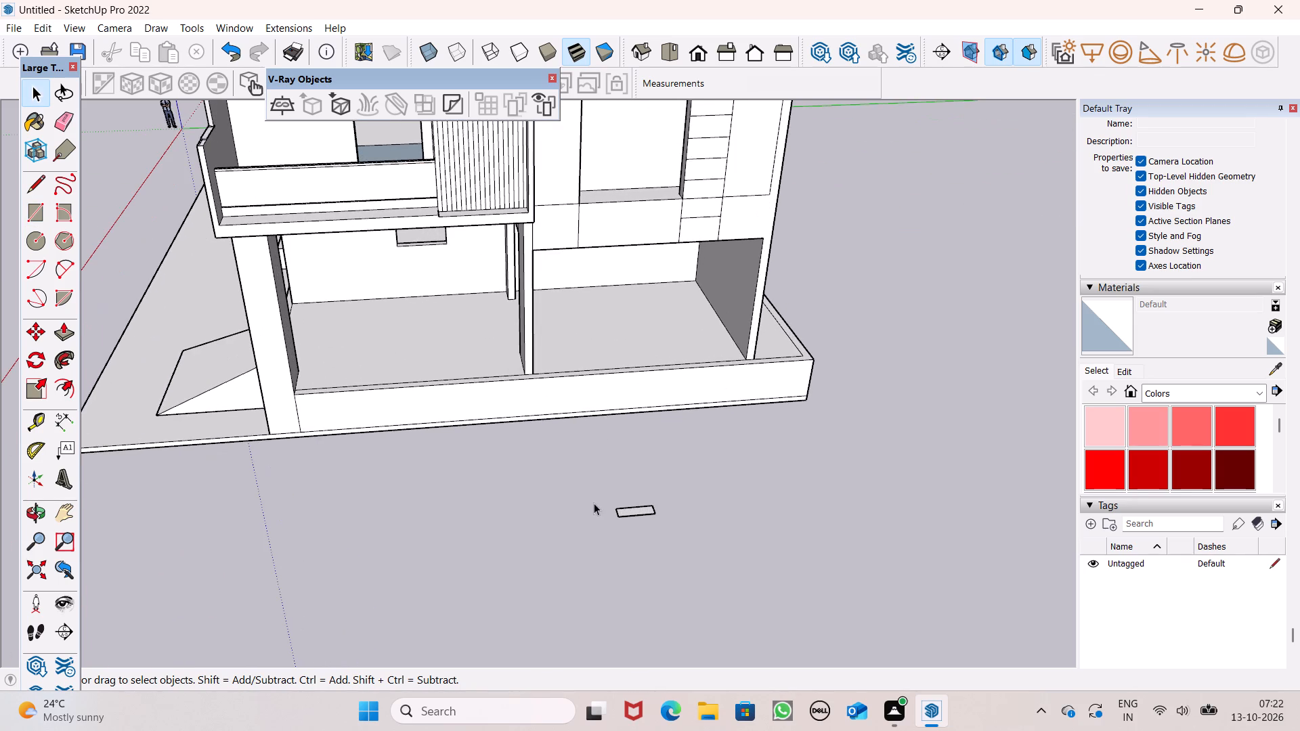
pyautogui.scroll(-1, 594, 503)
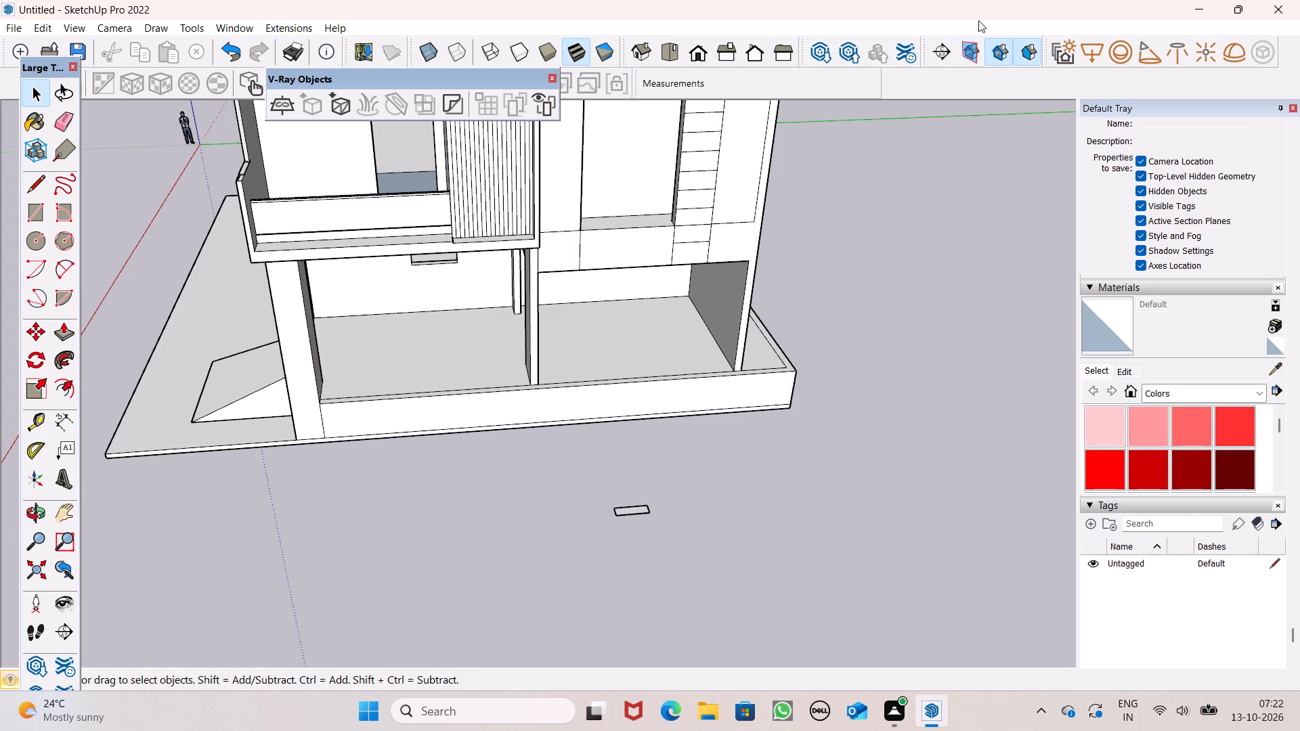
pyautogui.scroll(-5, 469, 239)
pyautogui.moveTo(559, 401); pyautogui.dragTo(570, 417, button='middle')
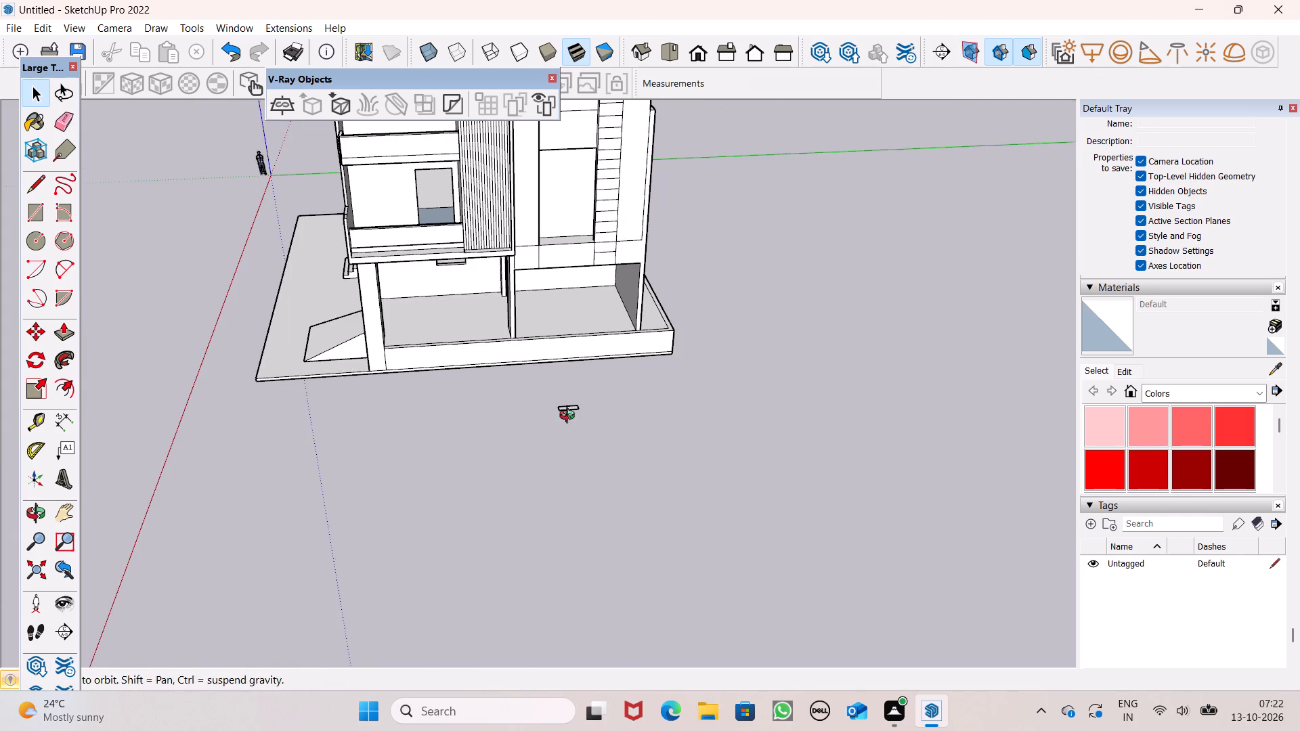
# Push/Pull the 1' by 3' rectangle on the ground up 8" into a solid box.
pyautogui.moveTo(570, 417); pyautogui.dragTo(579, 489, button='middle')
pyautogui.scroll(7, 597, 442)
pyautogui.scroll(7, 542, 433)
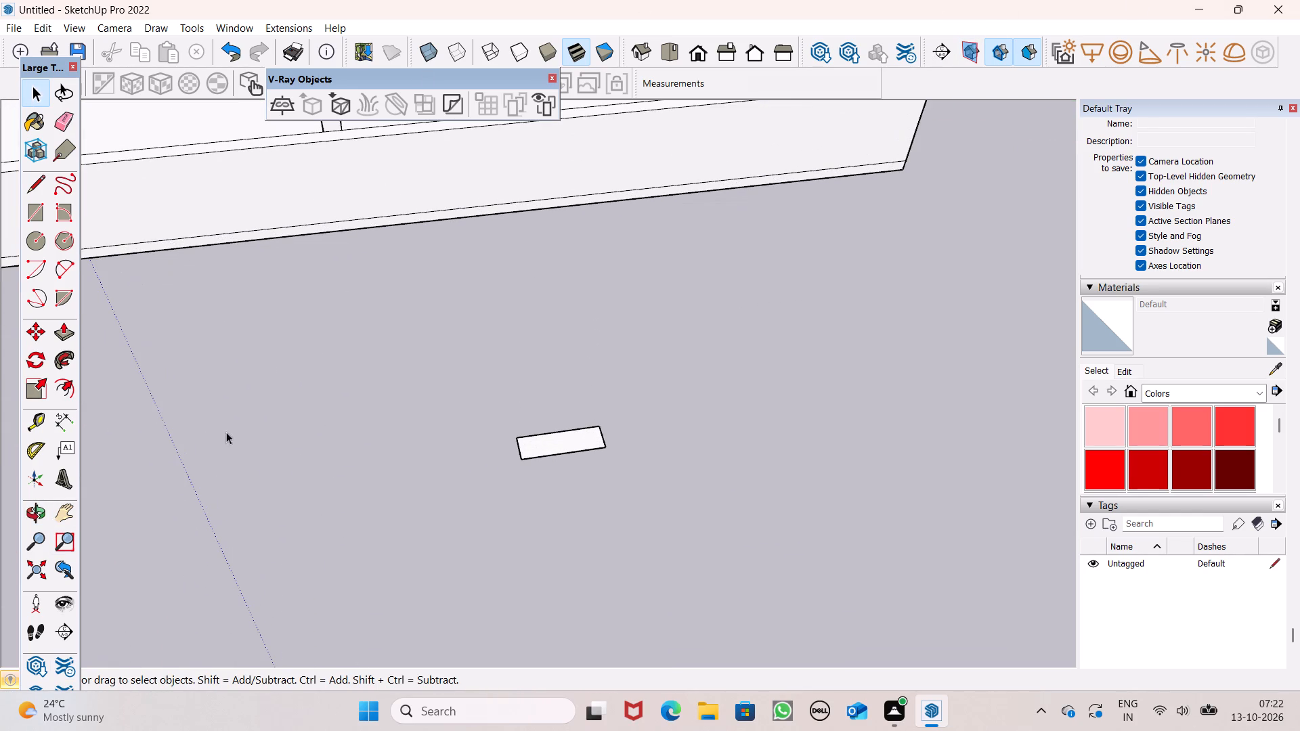
pyautogui.click(63, 335)
pyautogui.scroll(3, 540, 422)
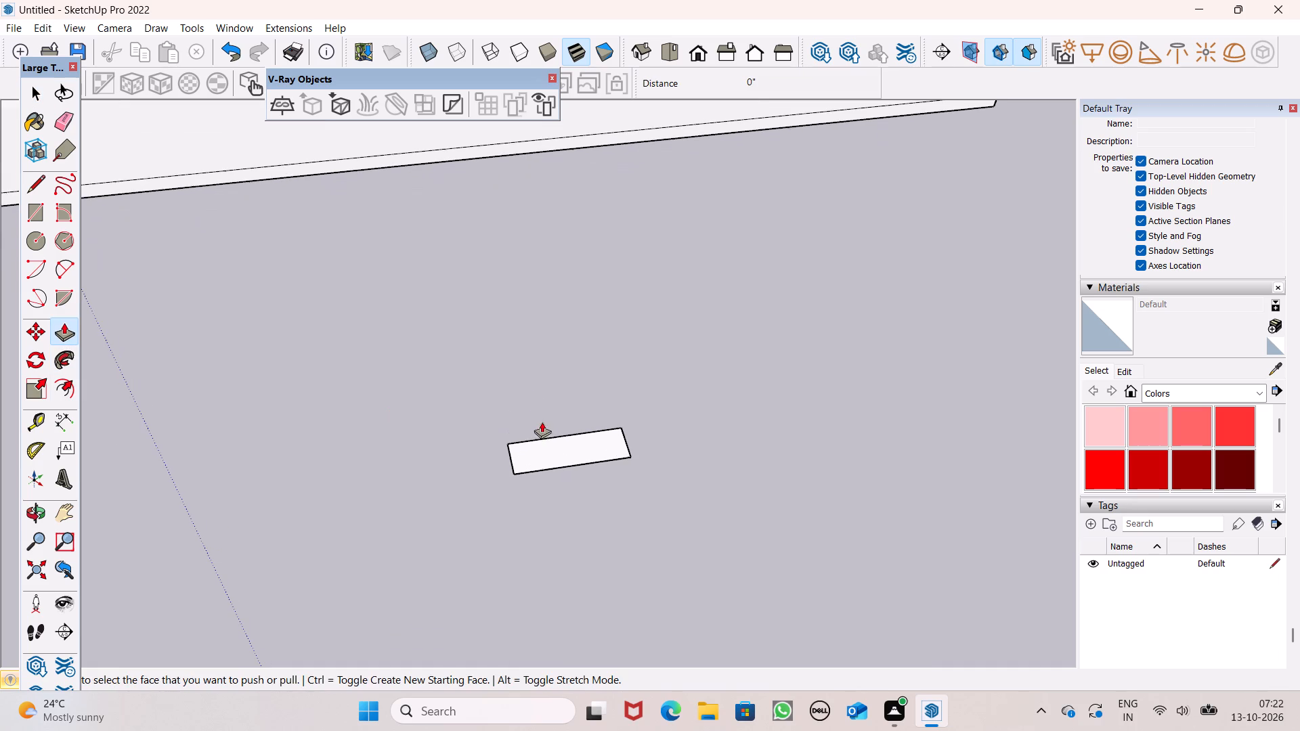
pyautogui.moveTo(548, 451); pyautogui.dragTo(544, 437)
pyautogui.press('8')
pyautogui.hotkey('shift', '"')
pyautogui.press('Return')
pyautogui.press('space')
# Lengthen the box by pulling one of its short end faces outward with Push/Pull.
pyautogui.scroll(-3, 713, 435)
pyautogui.moveTo(724, 456); pyautogui.dragTo(608, 391, button='middle')
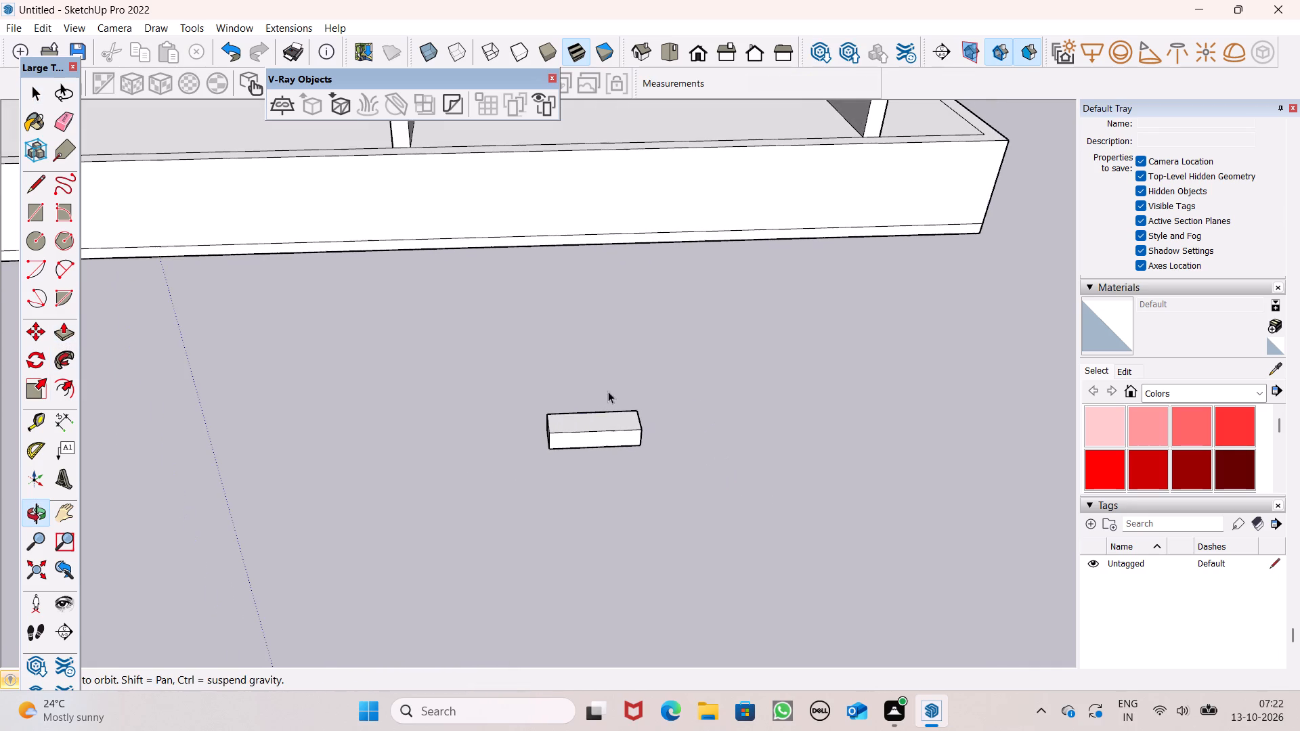
pyautogui.moveTo(608, 391); pyautogui.dragTo(633, 391, button='middle')
pyautogui.click(606, 428)
pyautogui.moveTo(658, 470); pyautogui.dragTo(493, 451, button='middle')
pyautogui.scroll(1, 658, 470)
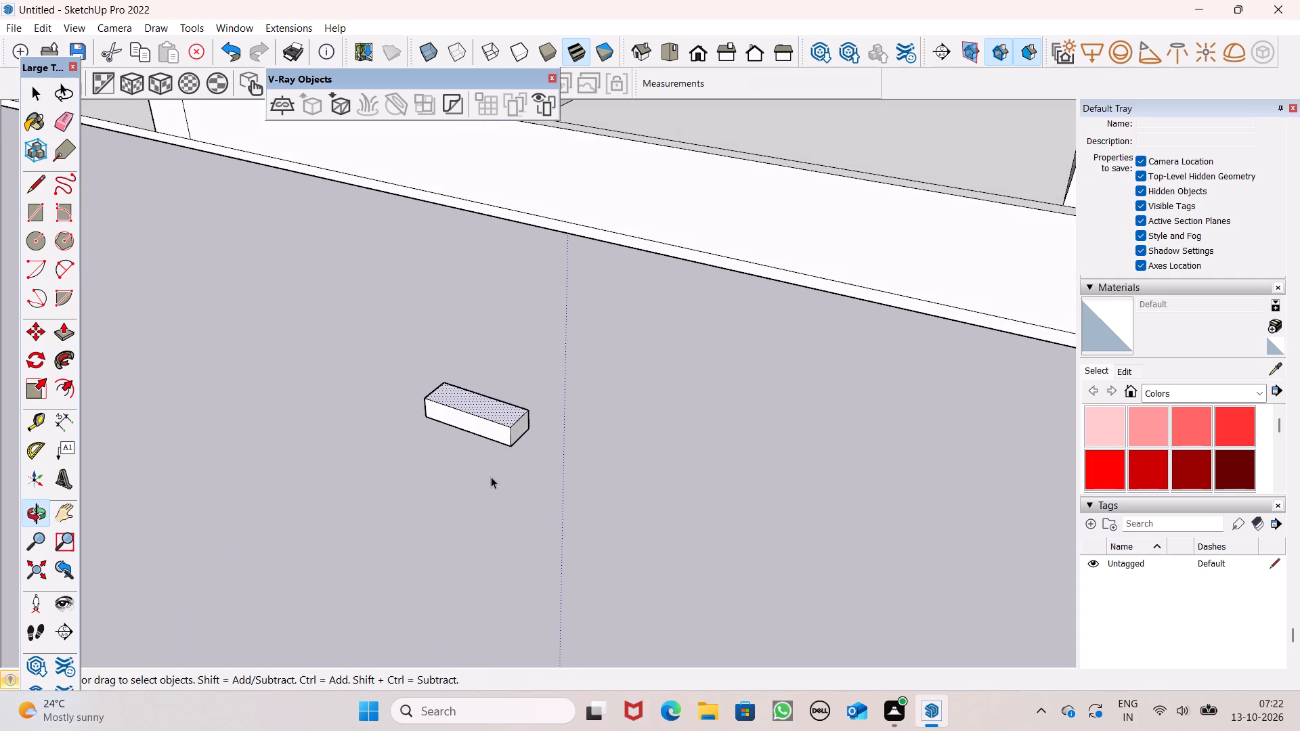
pyautogui.click(491, 477)
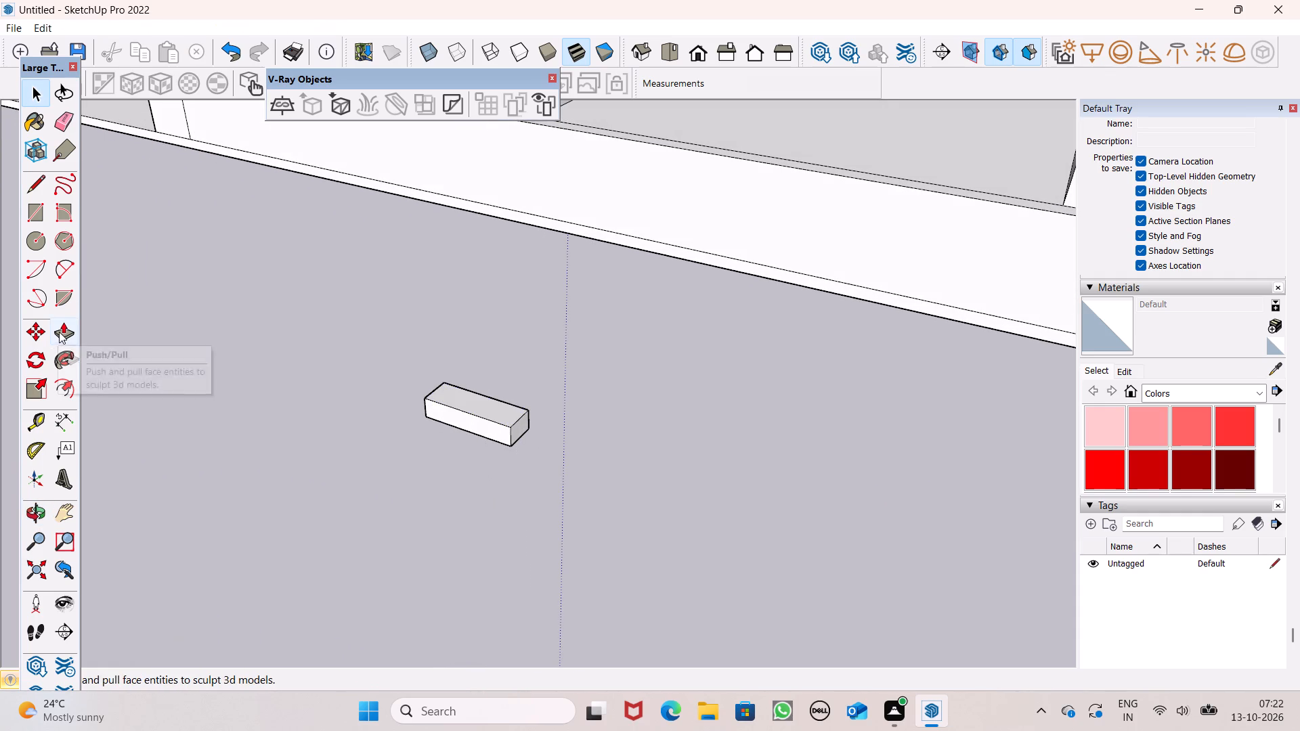
pyautogui.click(58, 332)
pyautogui.moveTo(449, 433); pyautogui.dragTo(343, 433, button='middle')
pyautogui.scroll(1, 343, 433)
pyautogui.scroll(3, 466, 433)
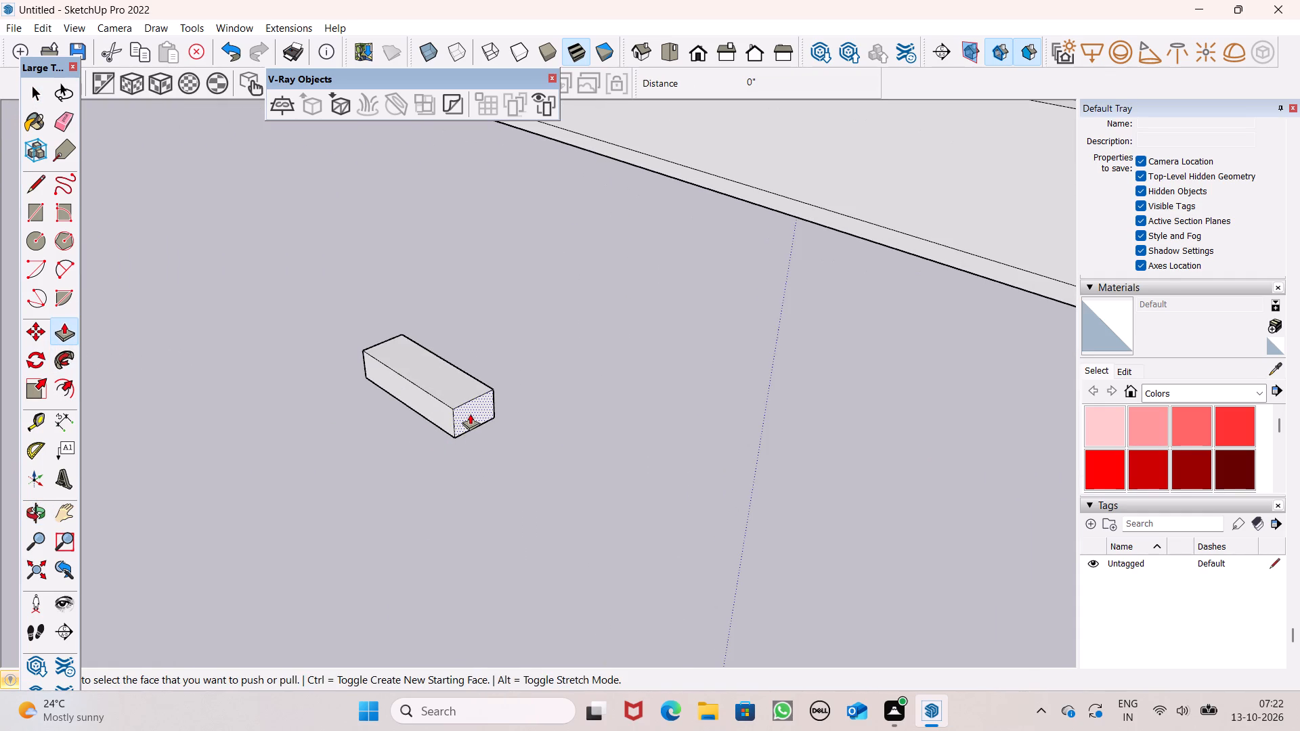
pyautogui.moveTo(470, 414); pyautogui.dragTo(567, 499)
pyautogui.click(567, 499)
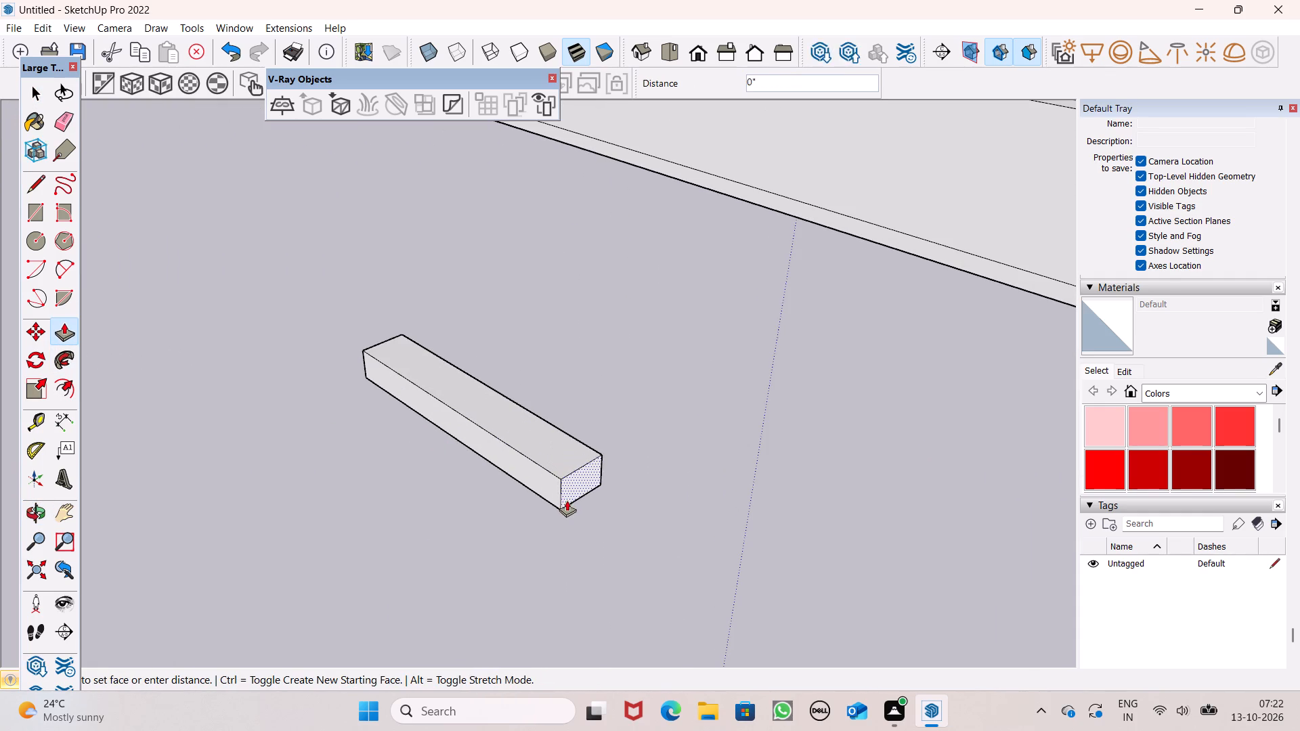
pyautogui.click(533, 431)
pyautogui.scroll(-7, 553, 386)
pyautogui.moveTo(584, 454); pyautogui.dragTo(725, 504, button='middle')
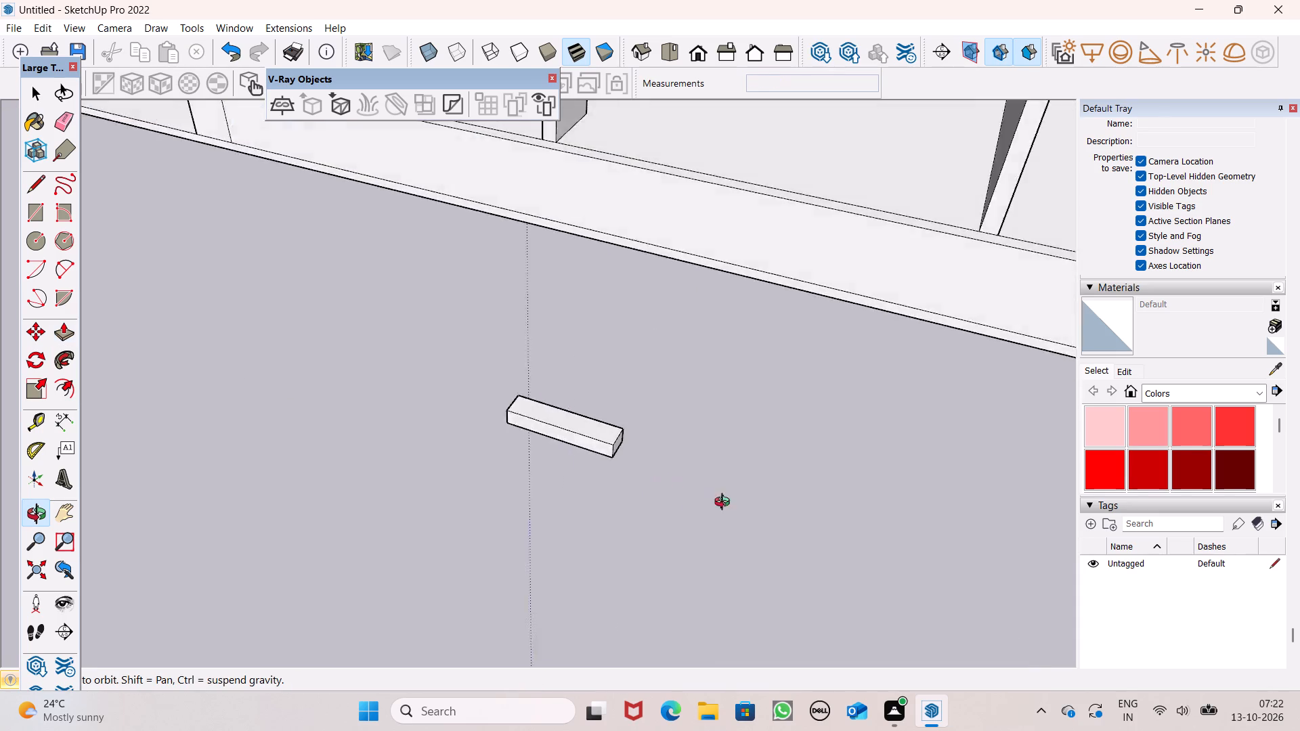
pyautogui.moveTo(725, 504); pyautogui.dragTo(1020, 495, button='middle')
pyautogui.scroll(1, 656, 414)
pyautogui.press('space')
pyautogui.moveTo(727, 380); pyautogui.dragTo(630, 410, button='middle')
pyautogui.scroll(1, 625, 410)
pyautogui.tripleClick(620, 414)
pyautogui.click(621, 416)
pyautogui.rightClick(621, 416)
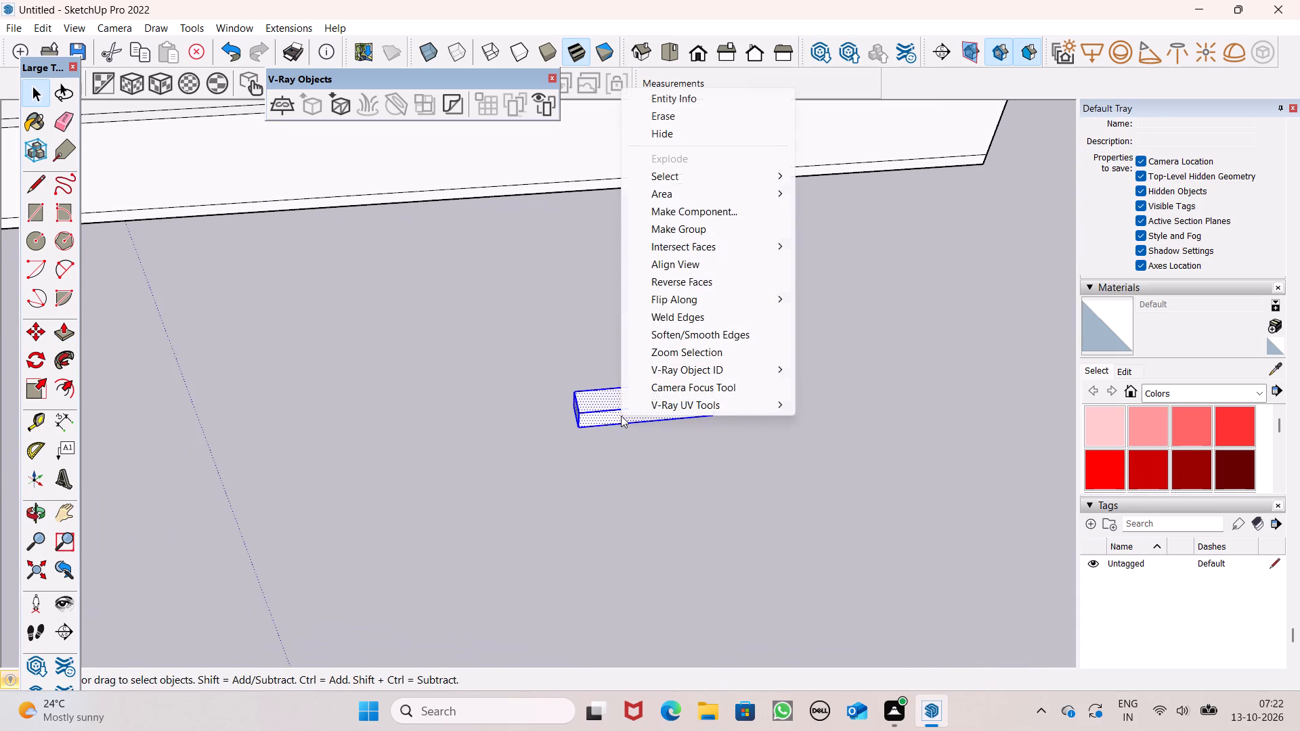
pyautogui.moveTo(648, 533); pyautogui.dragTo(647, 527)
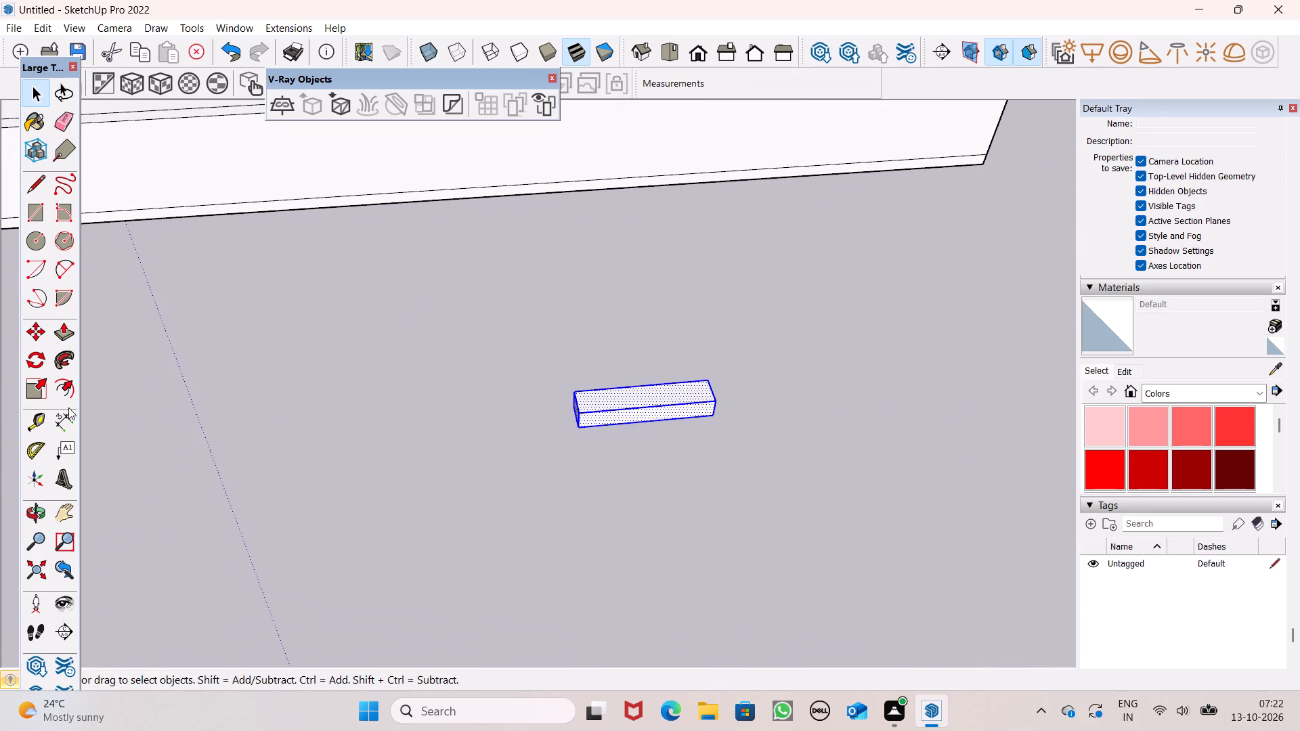
# Widen the box by pulling its long side face outward, away from the house, by about 8 1/2".
pyautogui.click(74, 342)
pyautogui.scroll(1, 525, 439)
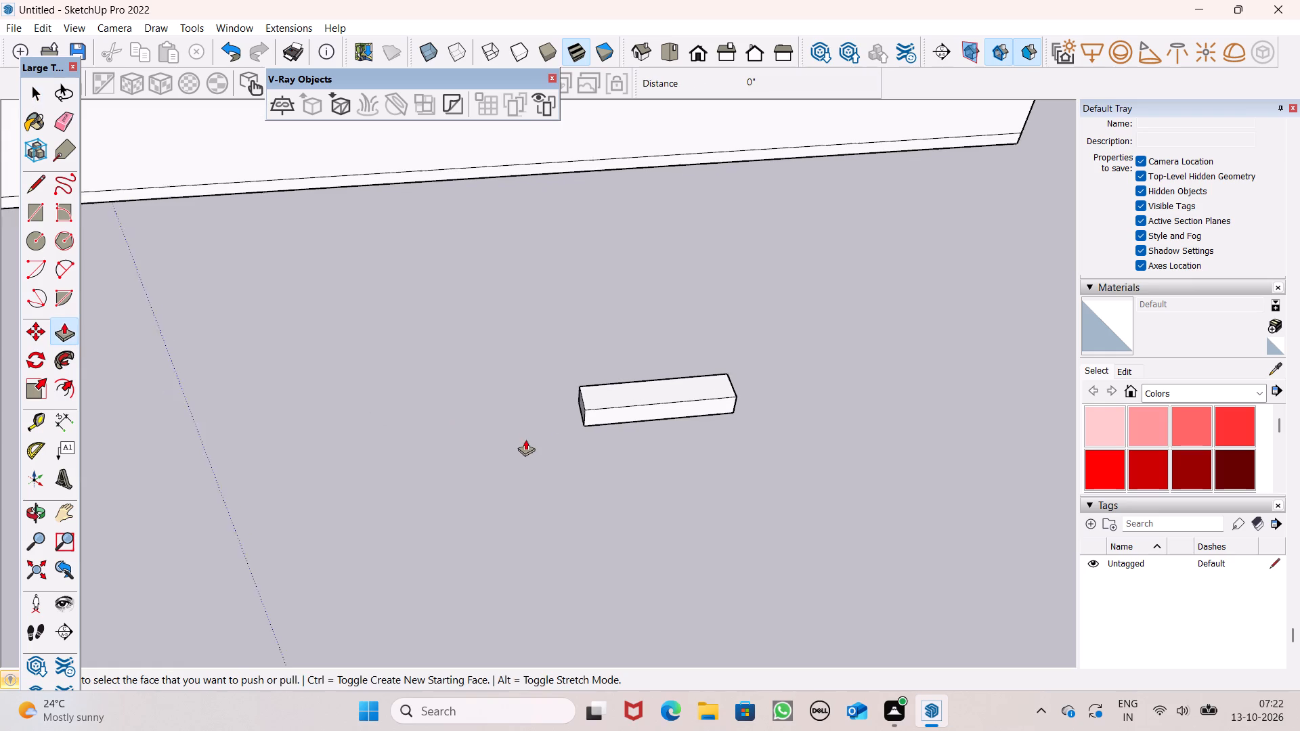
pyautogui.scroll(3, 525, 439)
pyautogui.moveTo(646, 405); pyautogui.dragTo(651, 430)
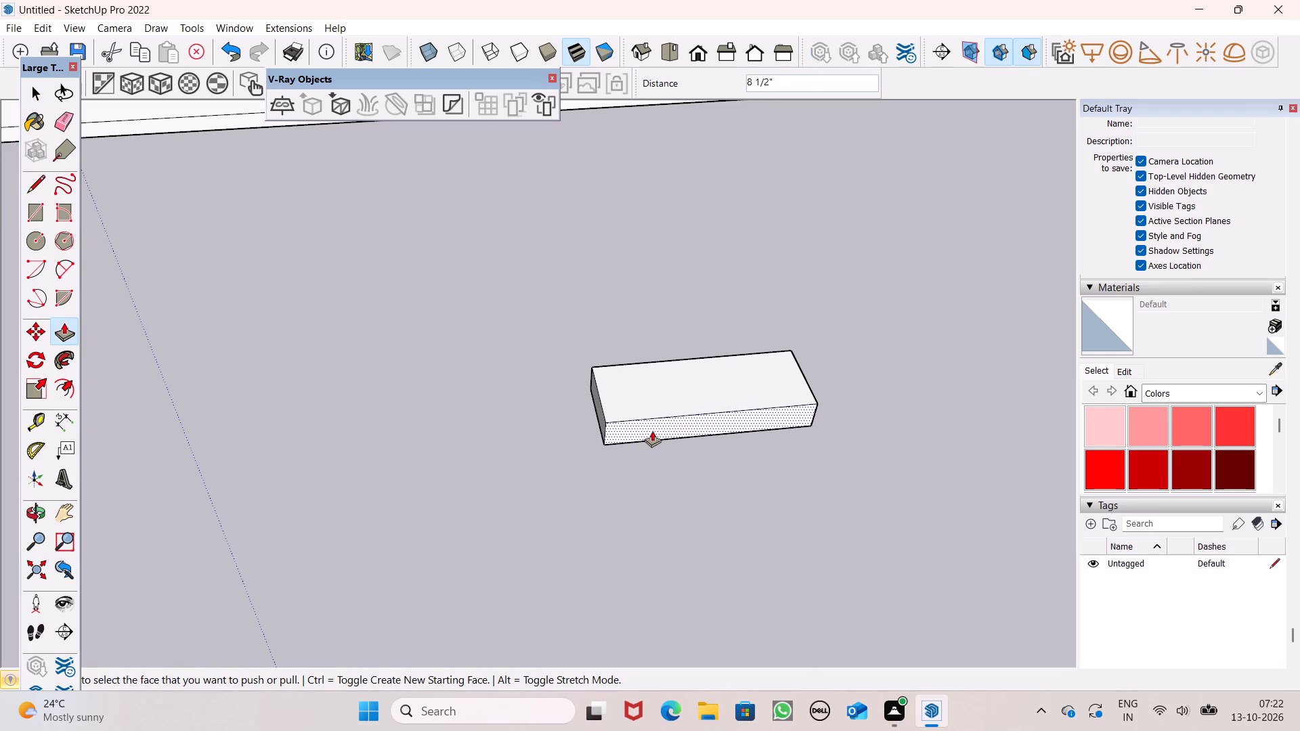
pyautogui.press('space')
# Select all the connected faces and edges of the box and make them a group.
pyautogui.click(682, 482)
pyautogui.tripleClick(682, 426)
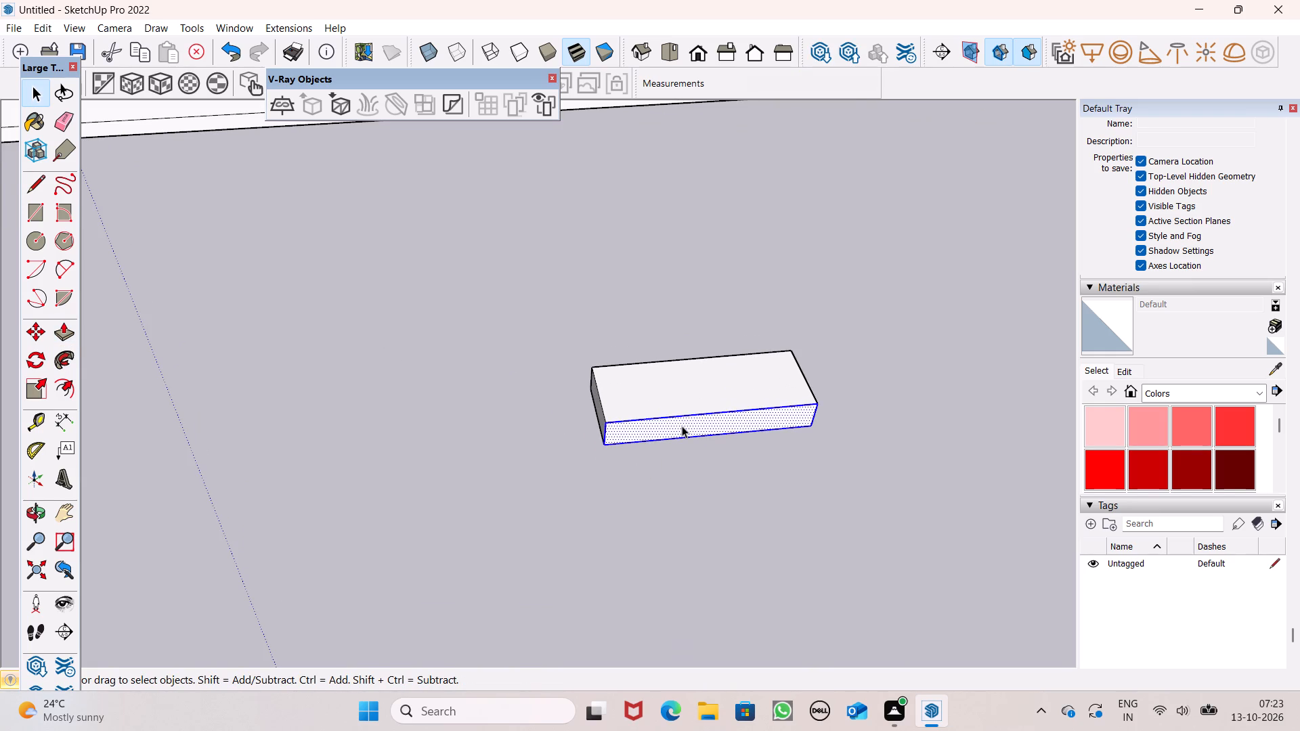
pyautogui.click(682, 425)
pyautogui.rightClick(682, 425)
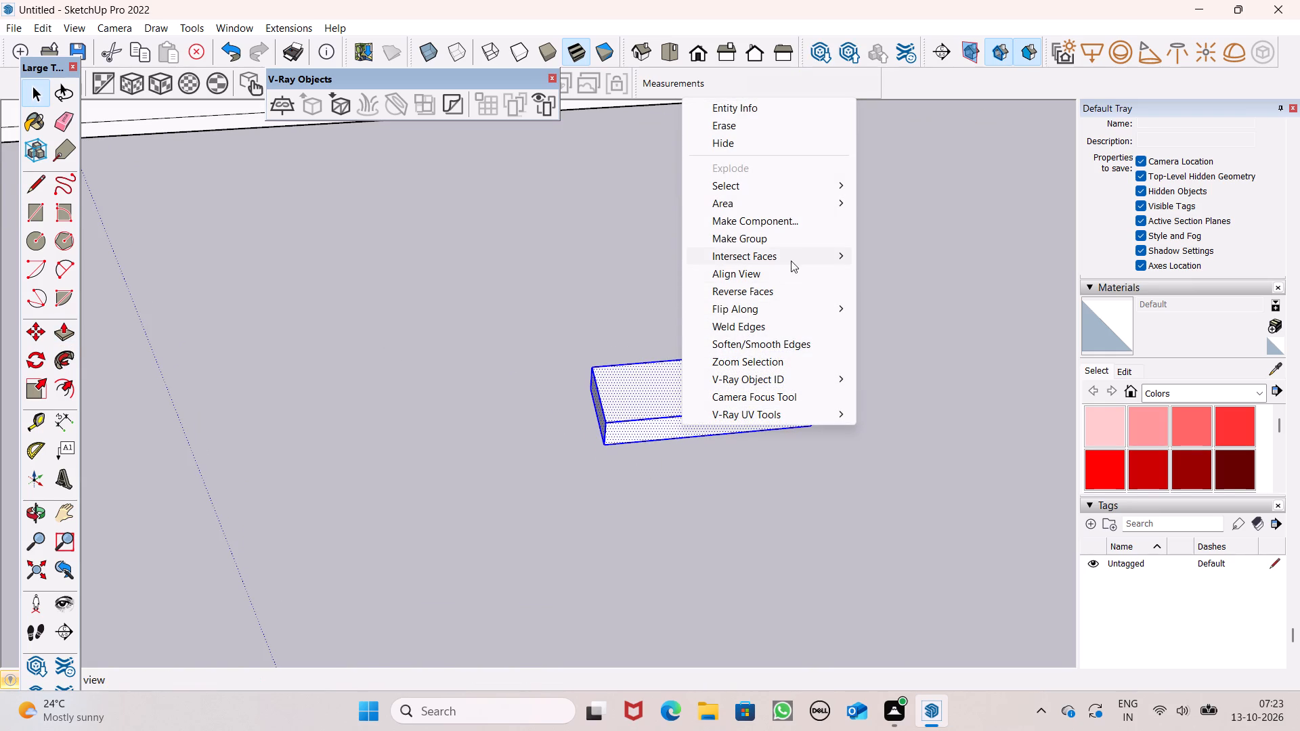
pyautogui.click(784, 242)
# Move the grouped box farther out from the house across the open ground.
pyautogui.scroll(-7, 603, 394)
pyautogui.scroll(-4, 717, 412)
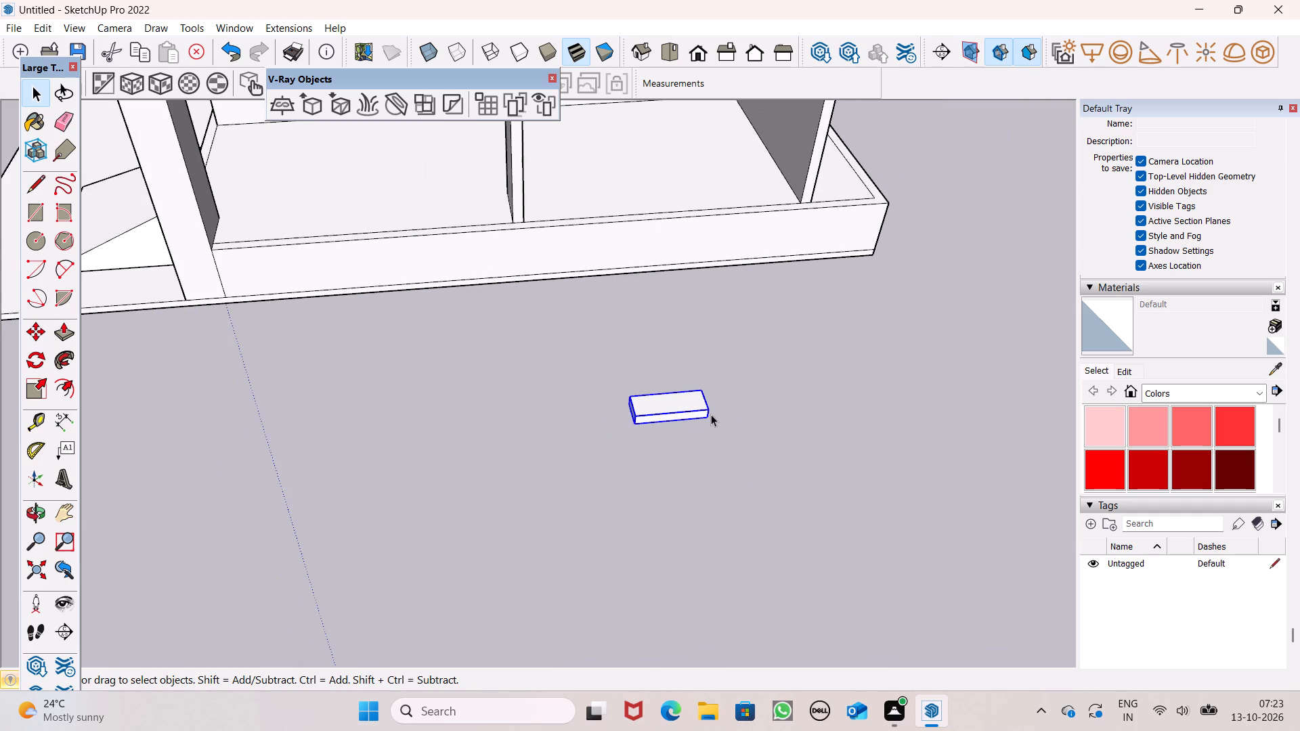
pyautogui.press('m')
pyautogui.scroll(-5, 741, 409)
pyautogui.press('Return')
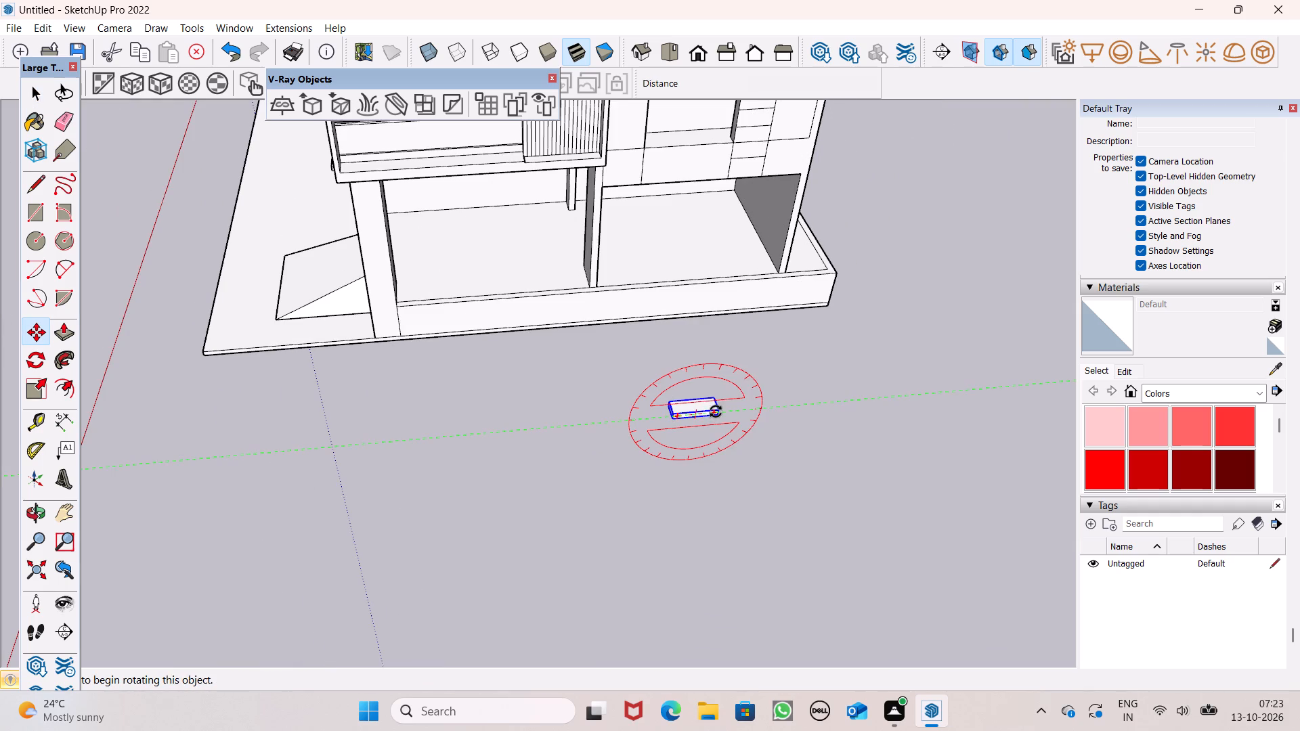
pyautogui.moveTo(722, 409); pyautogui.dragTo(825, 567)
pyautogui.scroll(-8, 730, 437)
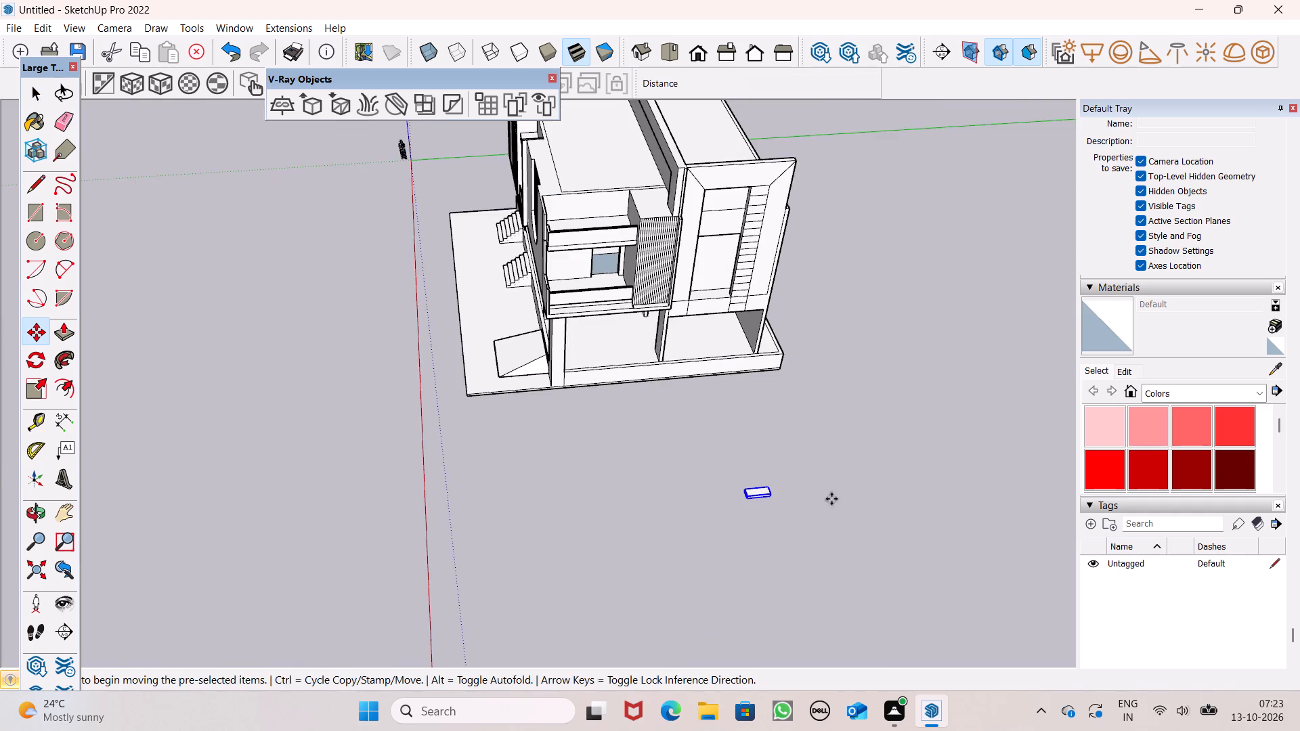
# Copy the box corner to corner about 1' 10" diagonally up toward the house, and array the copy *6 as stair steps.
pyautogui.moveTo(830, 501); pyautogui.dragTo(469, 435, button='middle')
pyautogui.scroll(7, 554, 525)
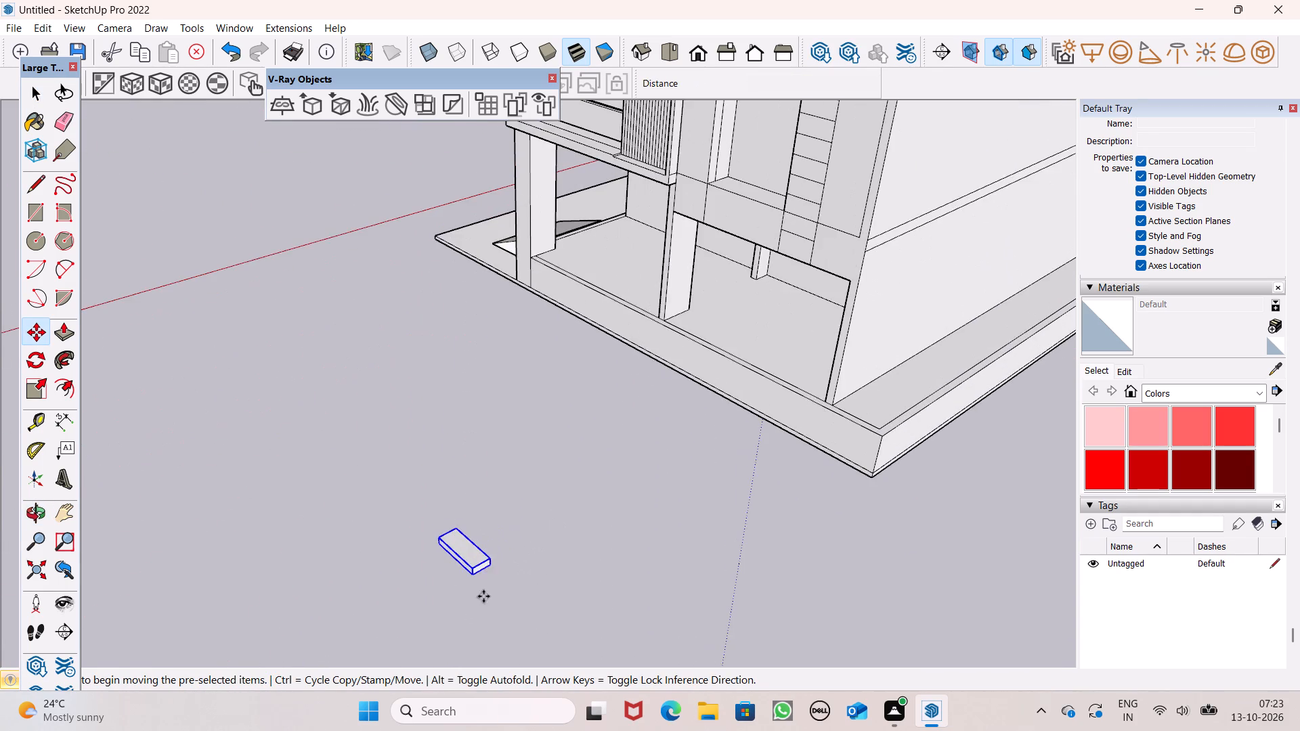
pyautogui.scroll(8, 483, 597)
pyautogui.moveTo(470, 554); pyautogui.dragTo(493, 528)
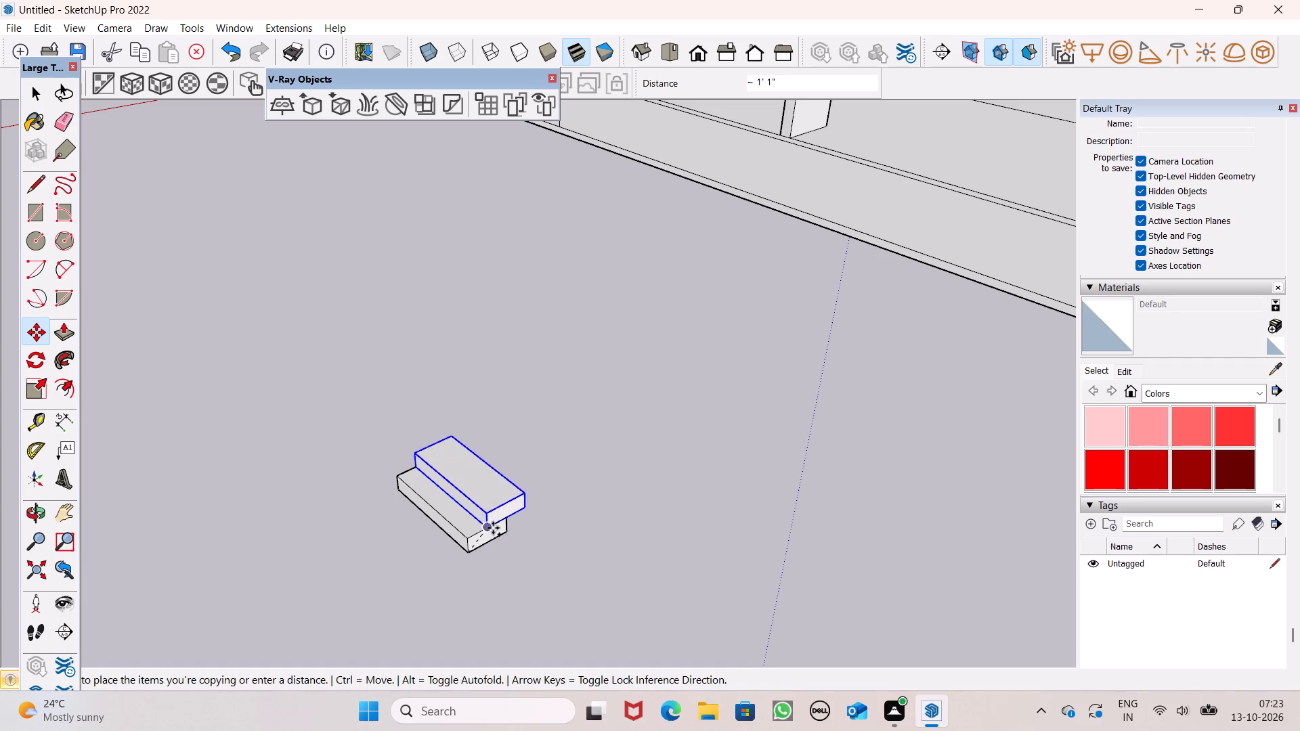
pyautogui.moveTo(493, 528); pyautogui.dragTo(508, 523)
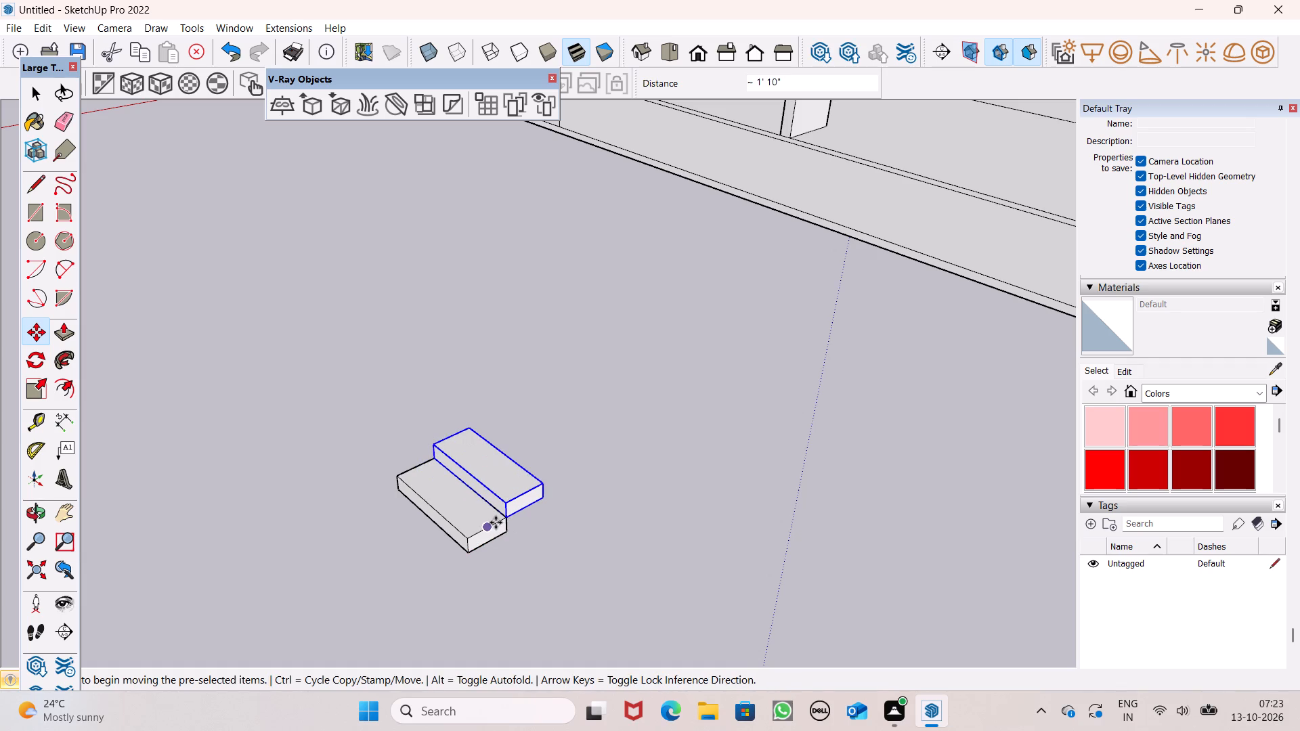
pyautogui.hotkey('shift', '*')
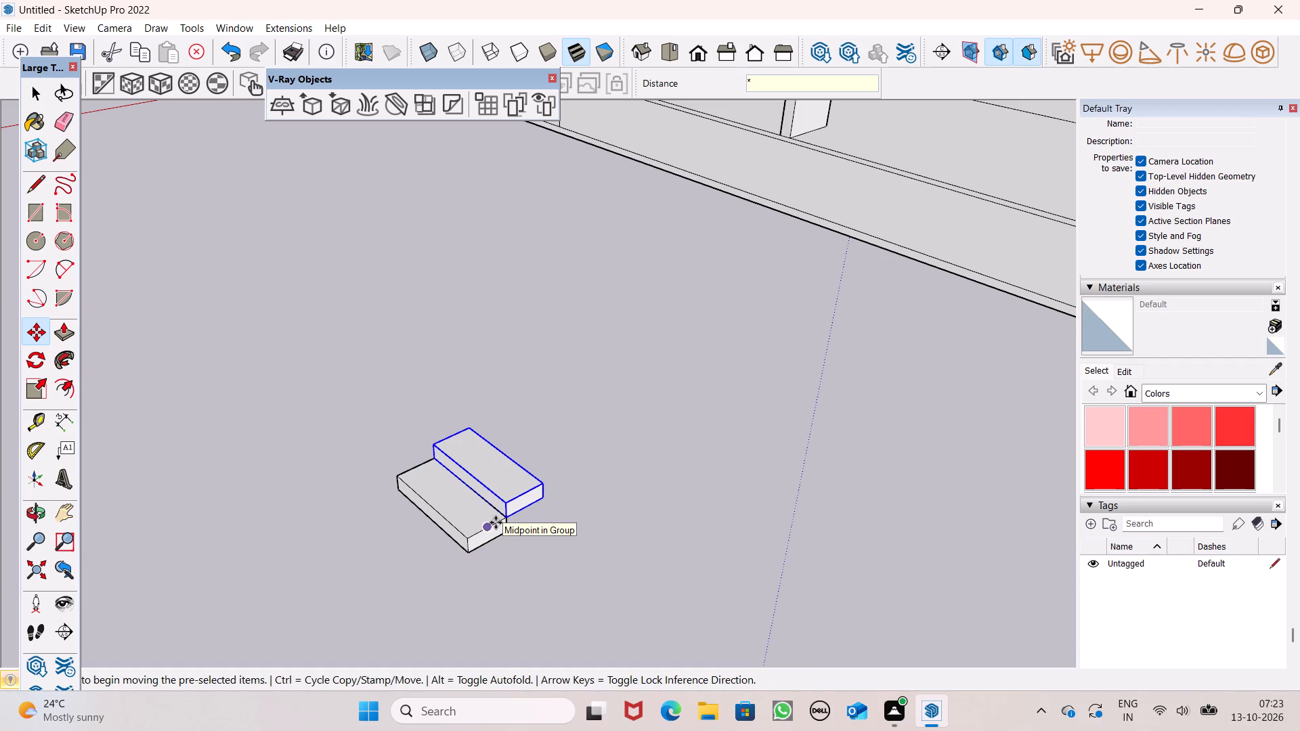
pyautogui.press('6')
pyautogui.press('Return')
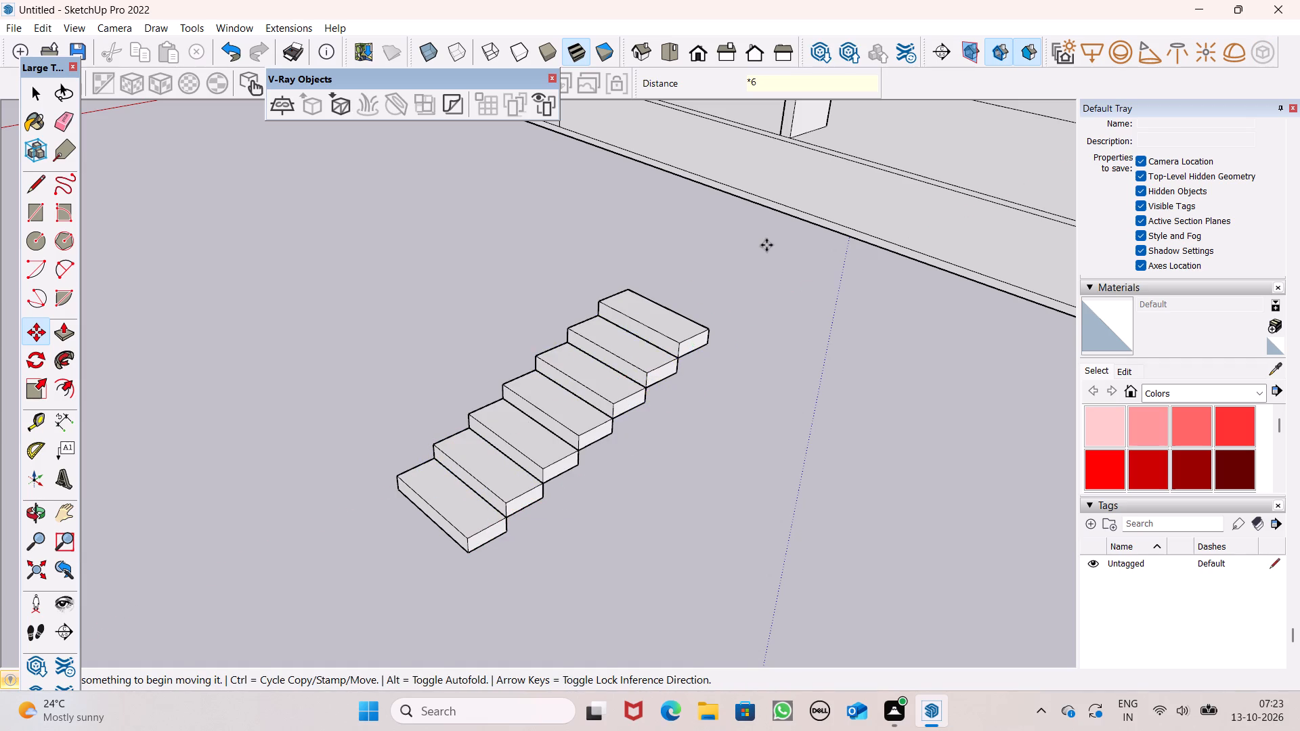
# Copy the topmost step about 1' 10" diagonally upward, corner to corner, and array the copy *3 to extend the stair.
pyautogui.scroll(5, 766, 245)
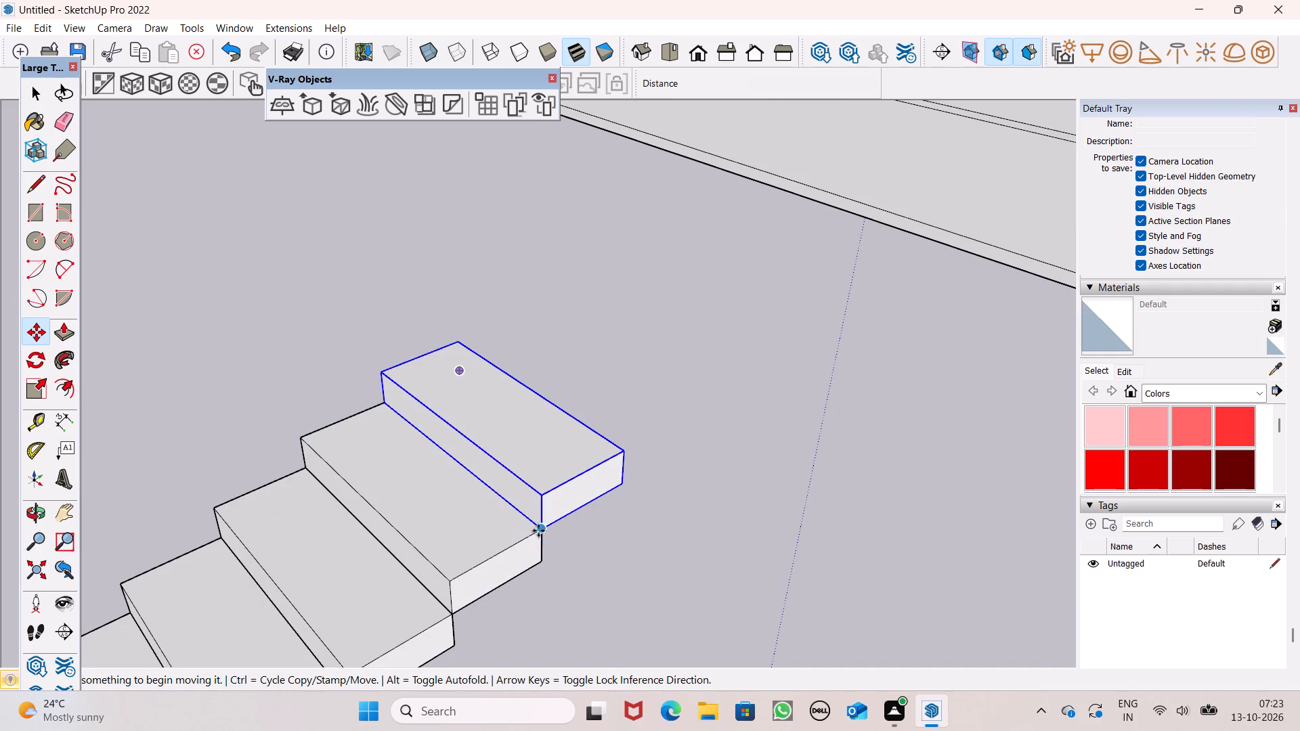
pyautogui.moveTo(543, 528); pyautogui.dragTo(616, 454)
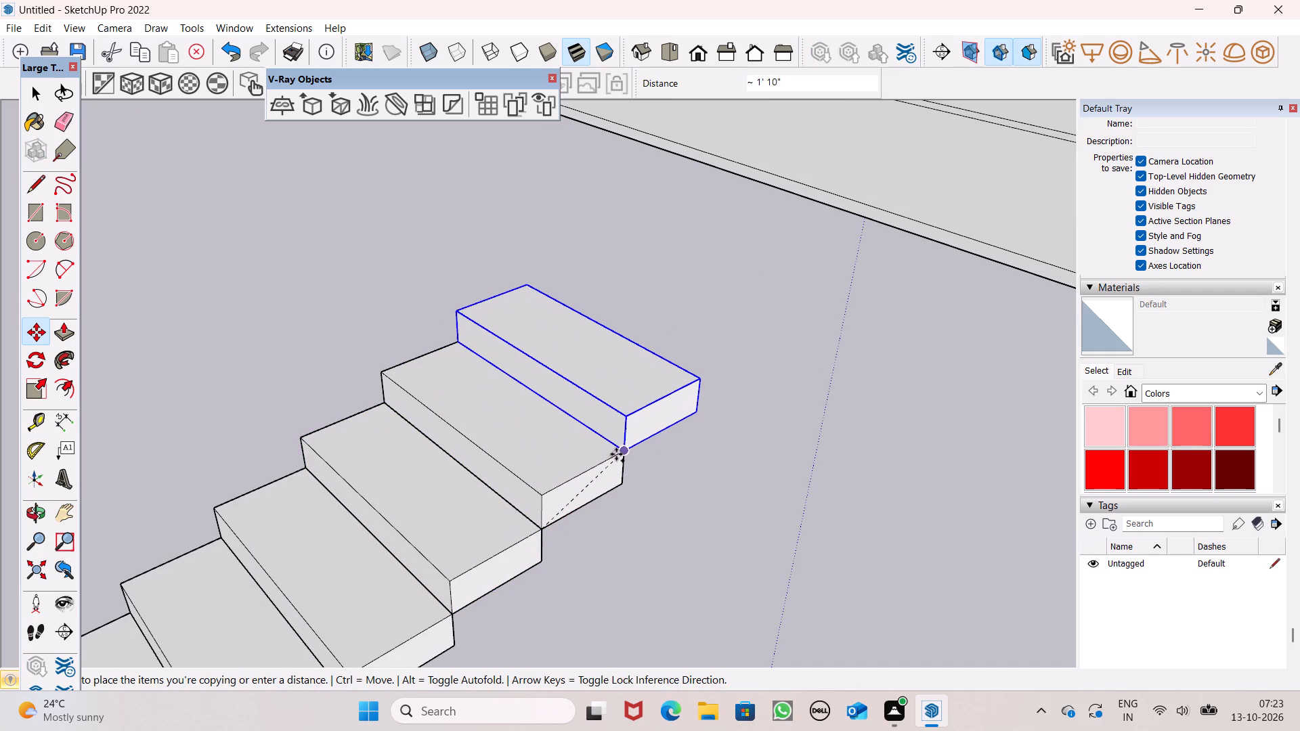
pyautogui.moveTo(616, 454); pyautogui.dragTo(616, 453)
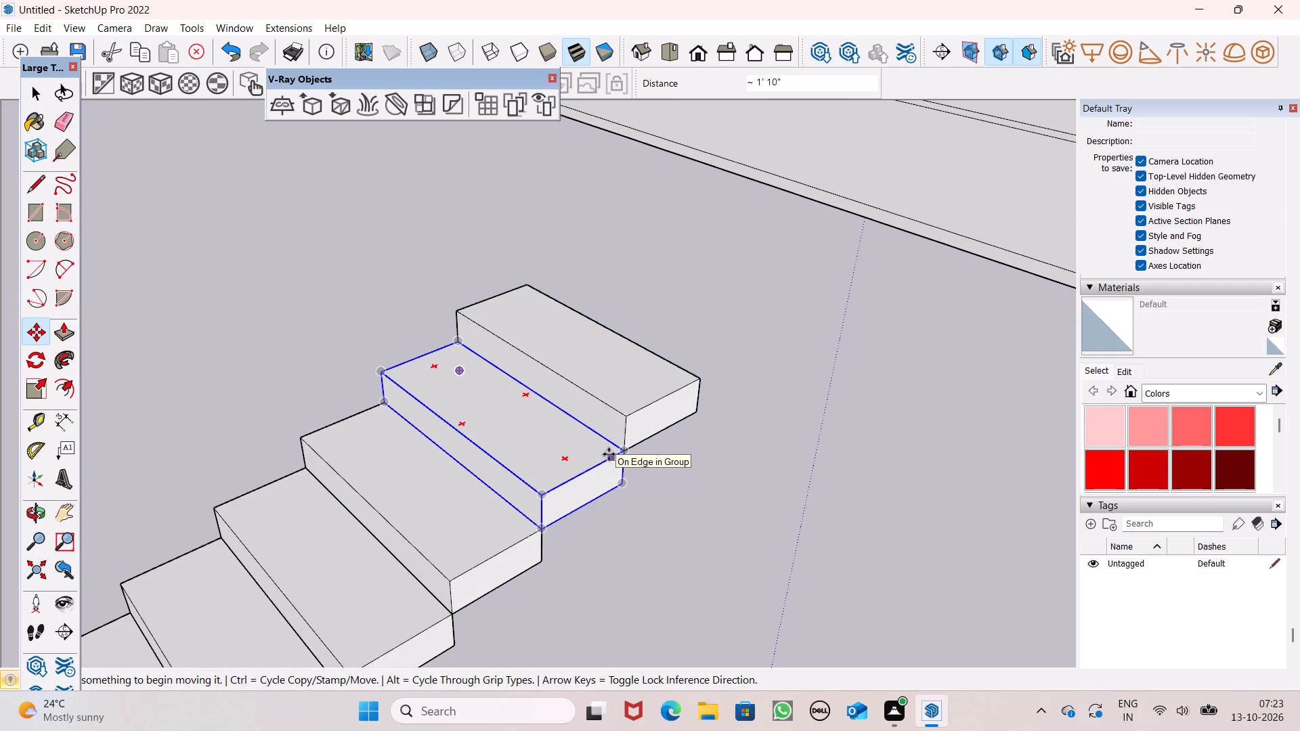
pyautogui.hotkey('shift', '*')
pyautogui.press('3')
pyautogui.press('Return')
pyautogui.press('space')
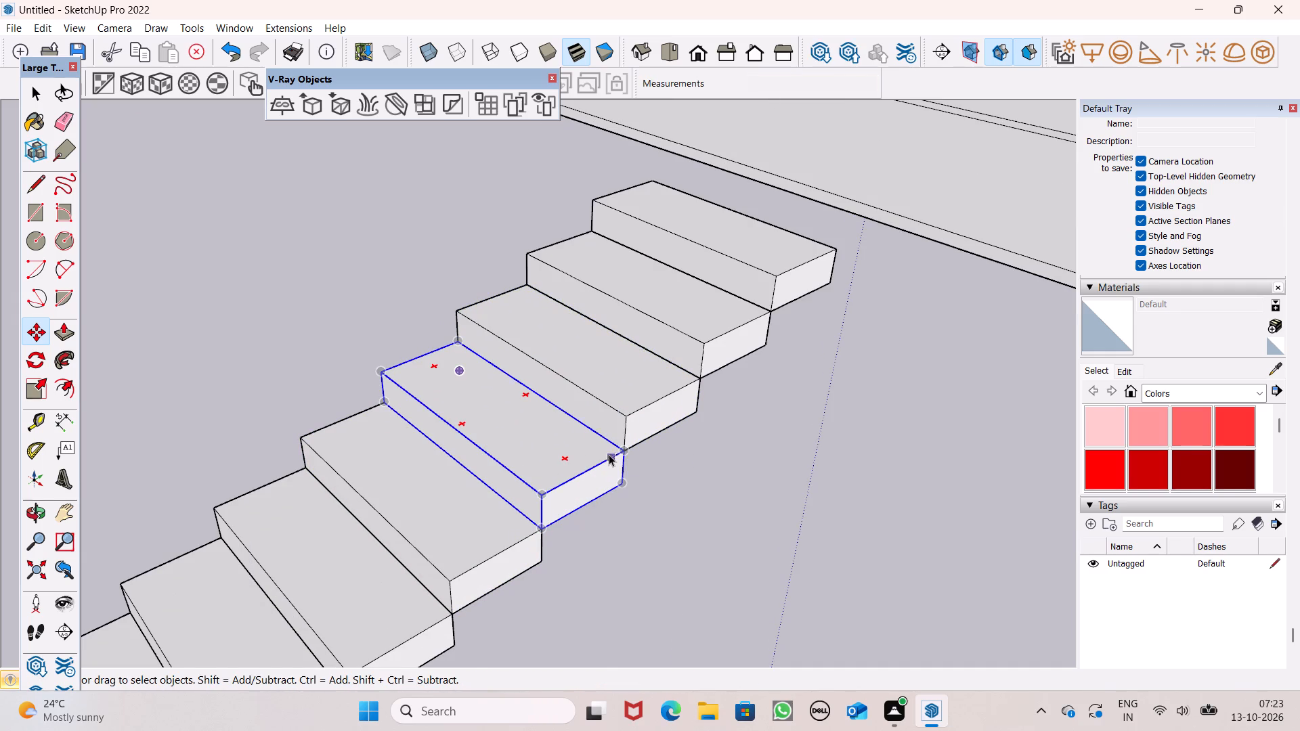
# Select every step from bottom to top and combine them into one staircase group.
pyautogui.scroll(-12, 635, 448)
pyautogui.scroll(-4, 703, 448)
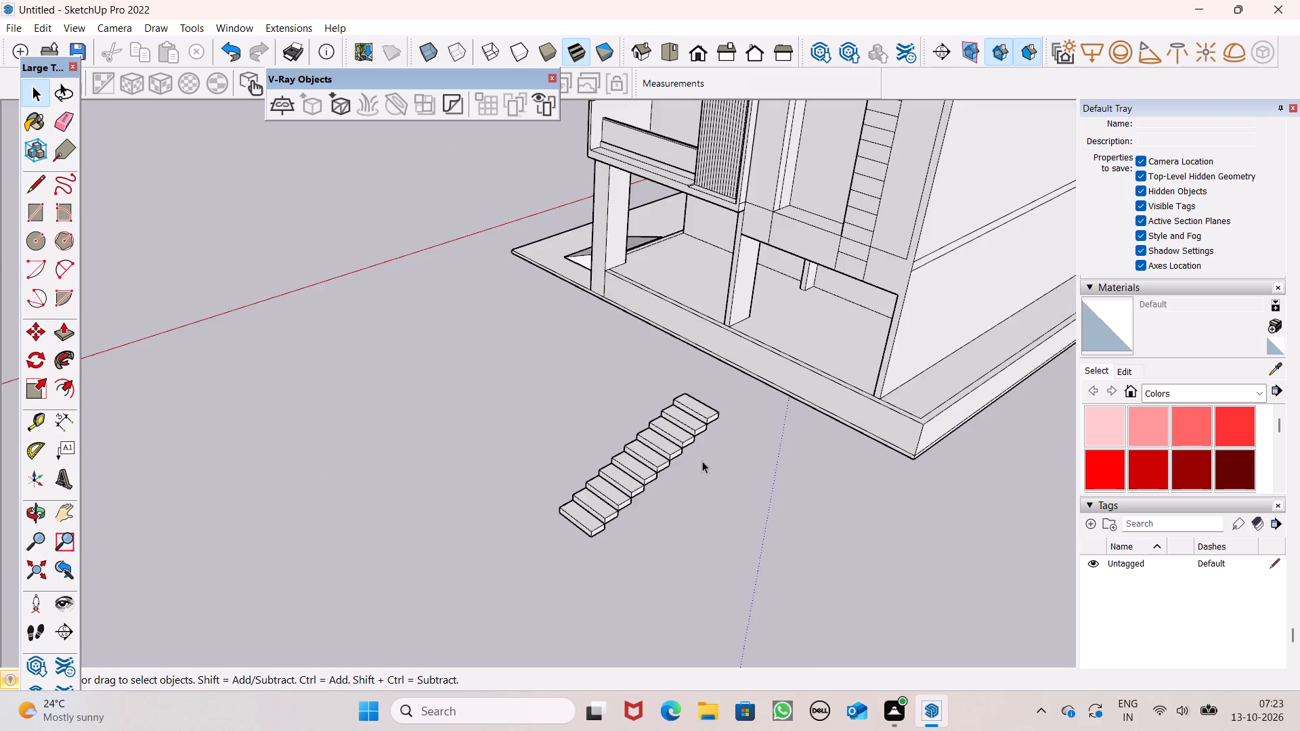
pyautogui.moveTo(734, 481); pyautogui.dragTo(844, 499, button='middle')
pyautogui.scroll(6, 751, 460)
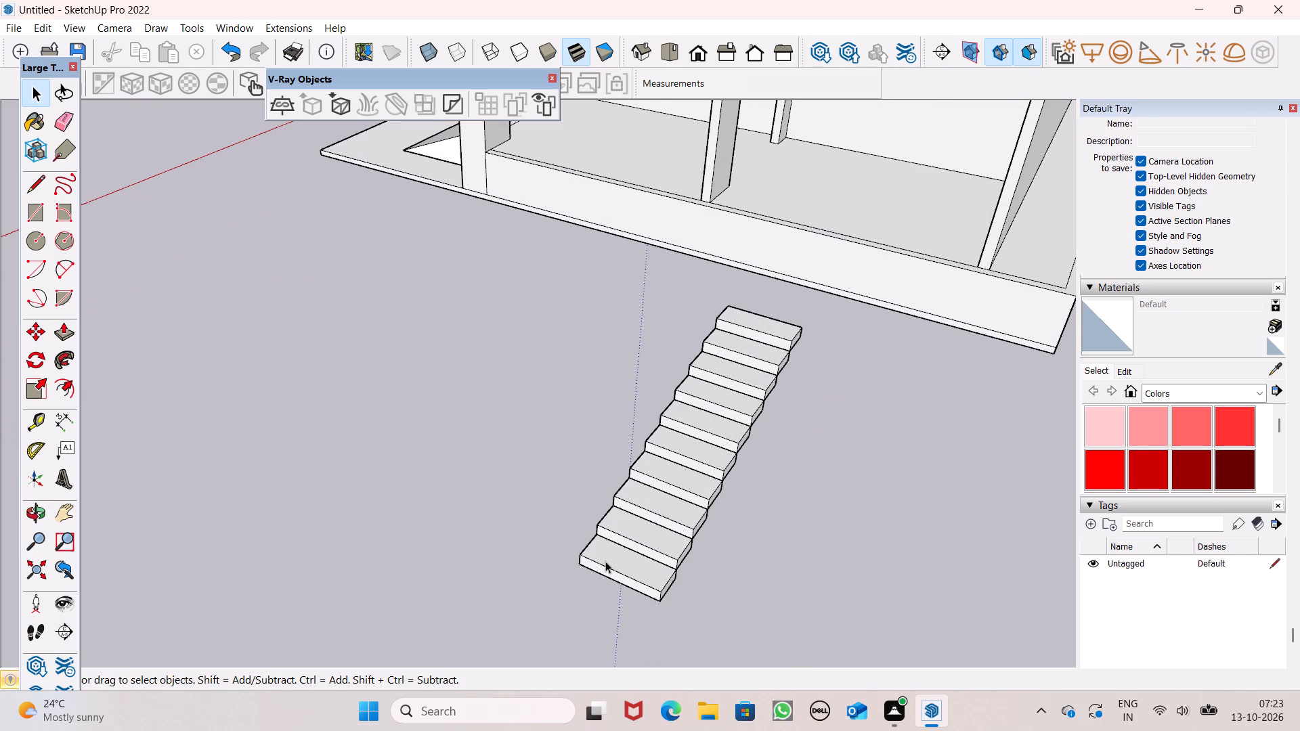
pyautogui.click(630, 558)
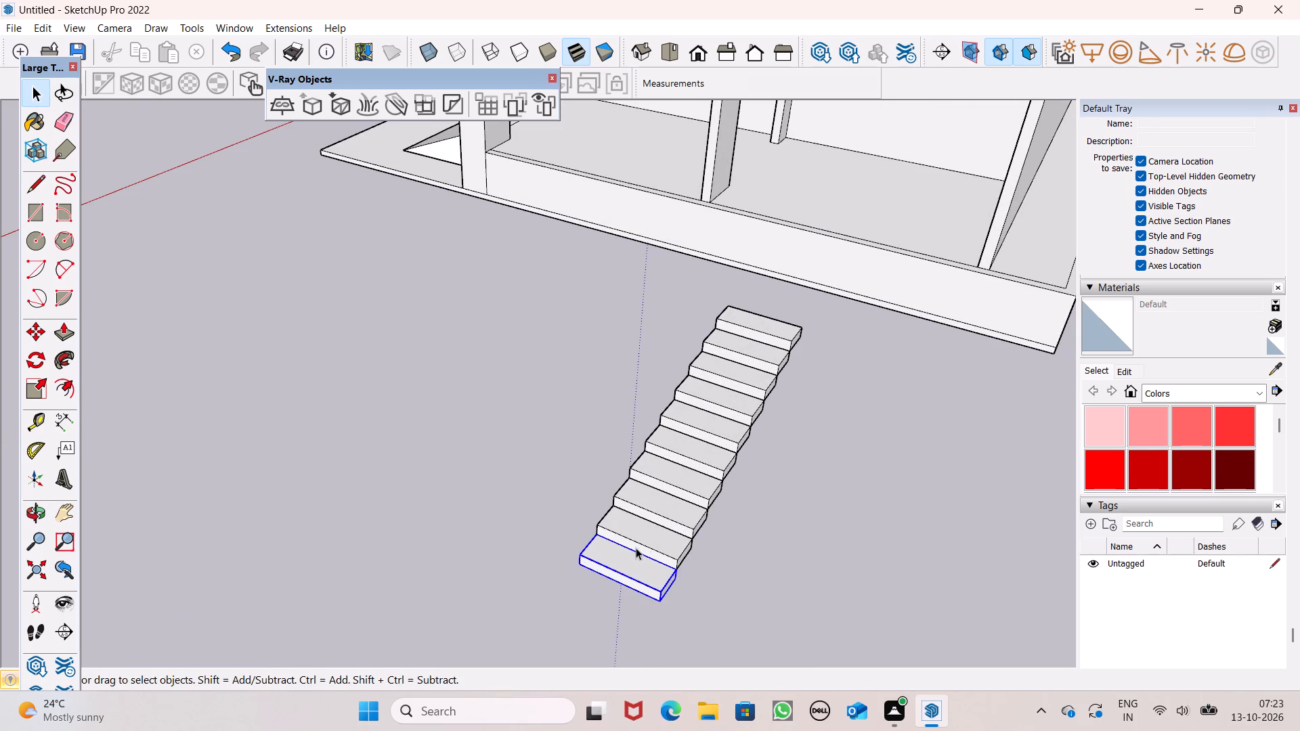
pyautogui.keyDown('ctrl'); pyautogui.click(641, 539); pyautogui.keyUp('ctrl')
pyautogui.keyDown('ctrl'); pyautogui.click(662, 504); pyautogui.keyUp('ctrl')
pyautogui.keyDown('ctrl'); pyautogui.click(685, 485); pyautogui.keyUp('ctrl')
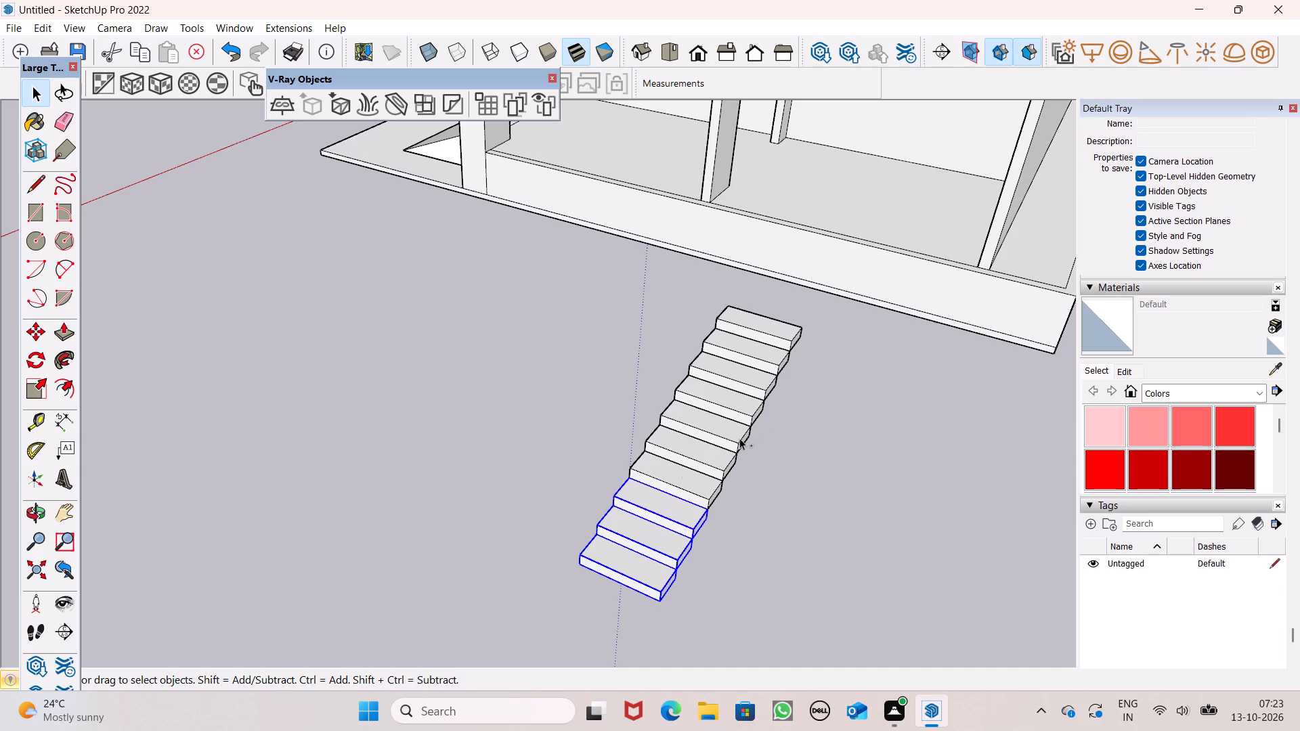
pyautogui.keyDown('ctrl'); pyautogui.click(692, 455); pyautogui.keyUp('ctrl')
pyautogui.keyDown('ctrl'); pyautogui.click(719, 429); pyautogui.keyUp('ctrl')
pyautogui.keyDown('ctrl'); pyautogui.click(746, 392); pyautogui.keyUp('ctrl')
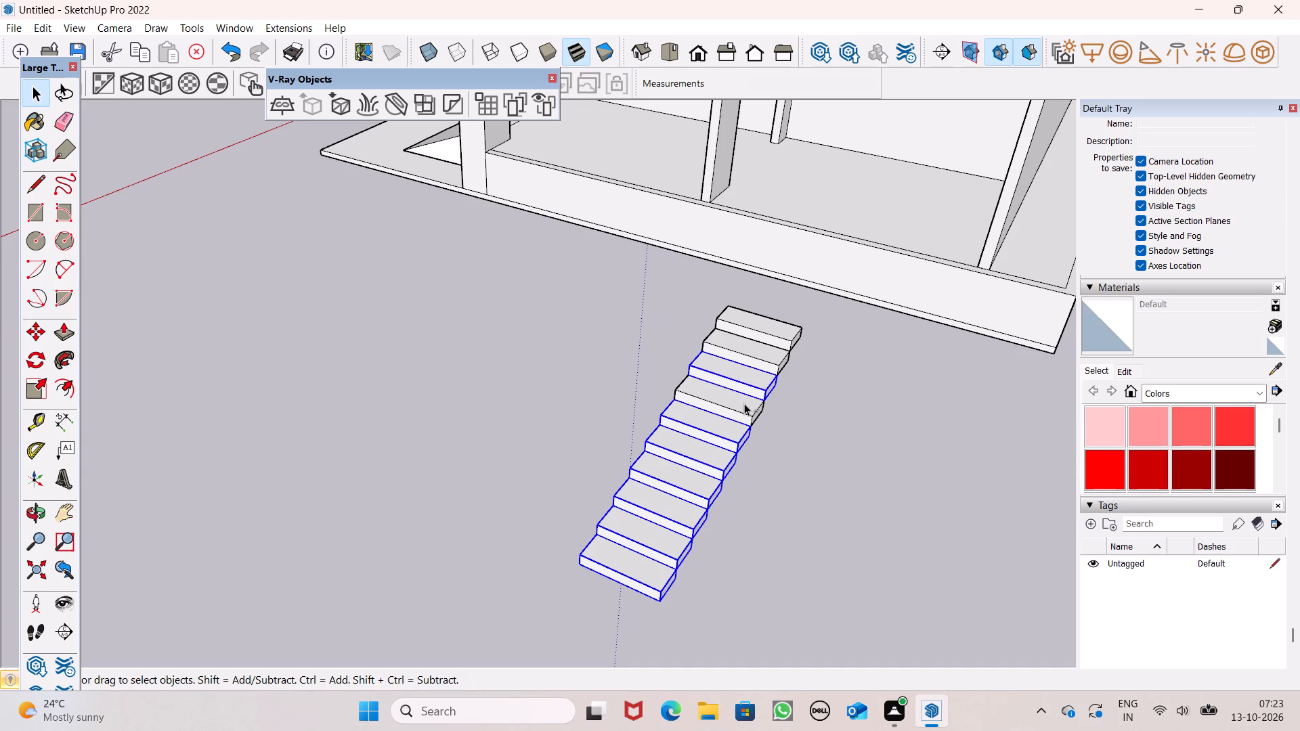
pyautogui.keyDown('ctrl'); pyautogui.click(744, 403); pyautogui.keyUp('ctrl')
pyautogui.keyDown('ctrl'); pyautogui.click(768, 351); pyautogui.keyUp('ctrl')
pyautogui.keyDown('ctrl'); pyautogui.click(773, 333); pyautogui.keyUp('ctrl')
pyautogui.keyDown('ctrl'); pyautogui.rightClick(773, 333); pyautogui.keyUp('ctrl')
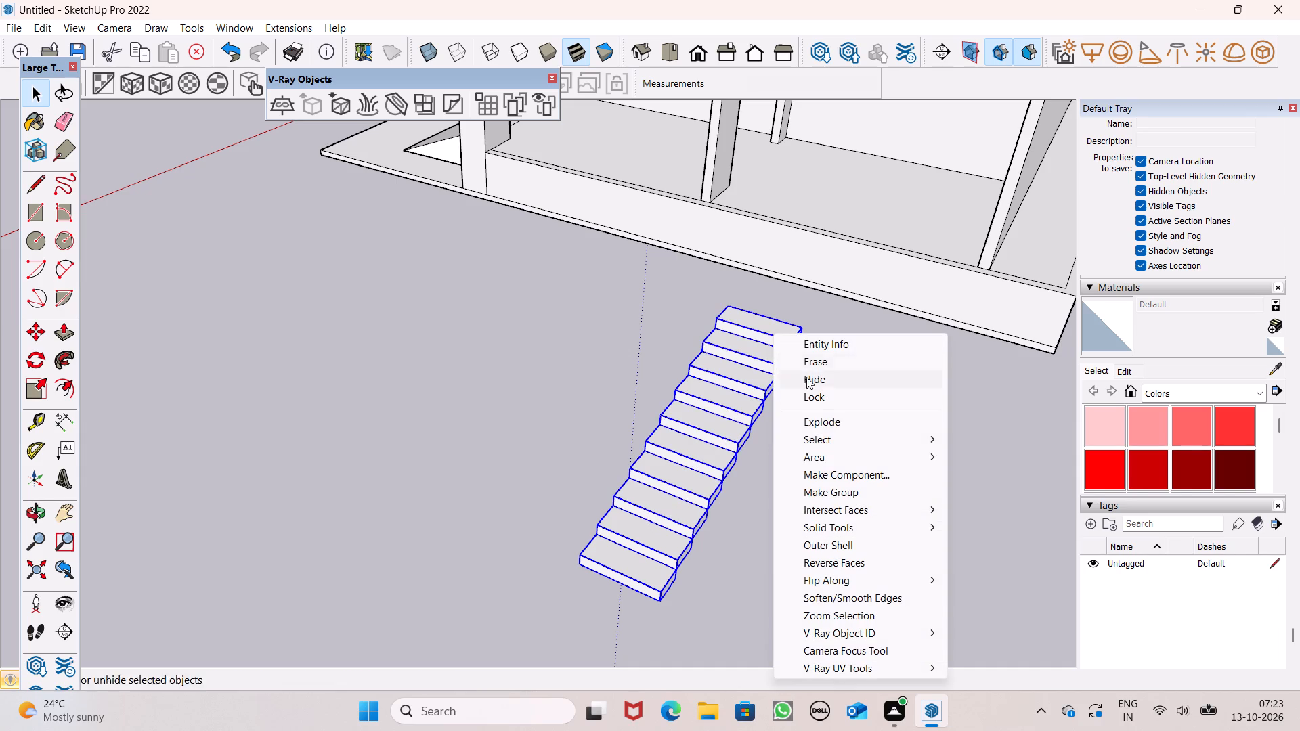
pyautogui.keyDown('ctrl'); pyautogui.click(835, 492); pyautogui.keyUp('ctrl')
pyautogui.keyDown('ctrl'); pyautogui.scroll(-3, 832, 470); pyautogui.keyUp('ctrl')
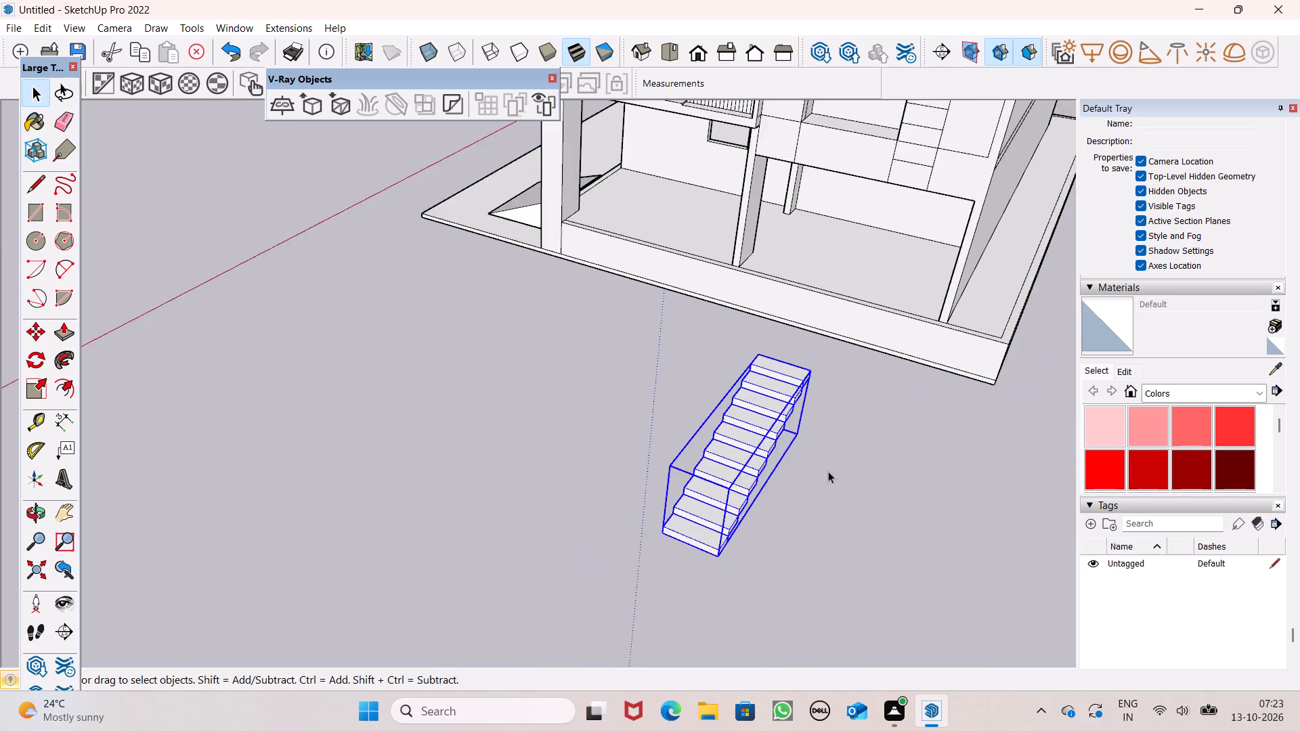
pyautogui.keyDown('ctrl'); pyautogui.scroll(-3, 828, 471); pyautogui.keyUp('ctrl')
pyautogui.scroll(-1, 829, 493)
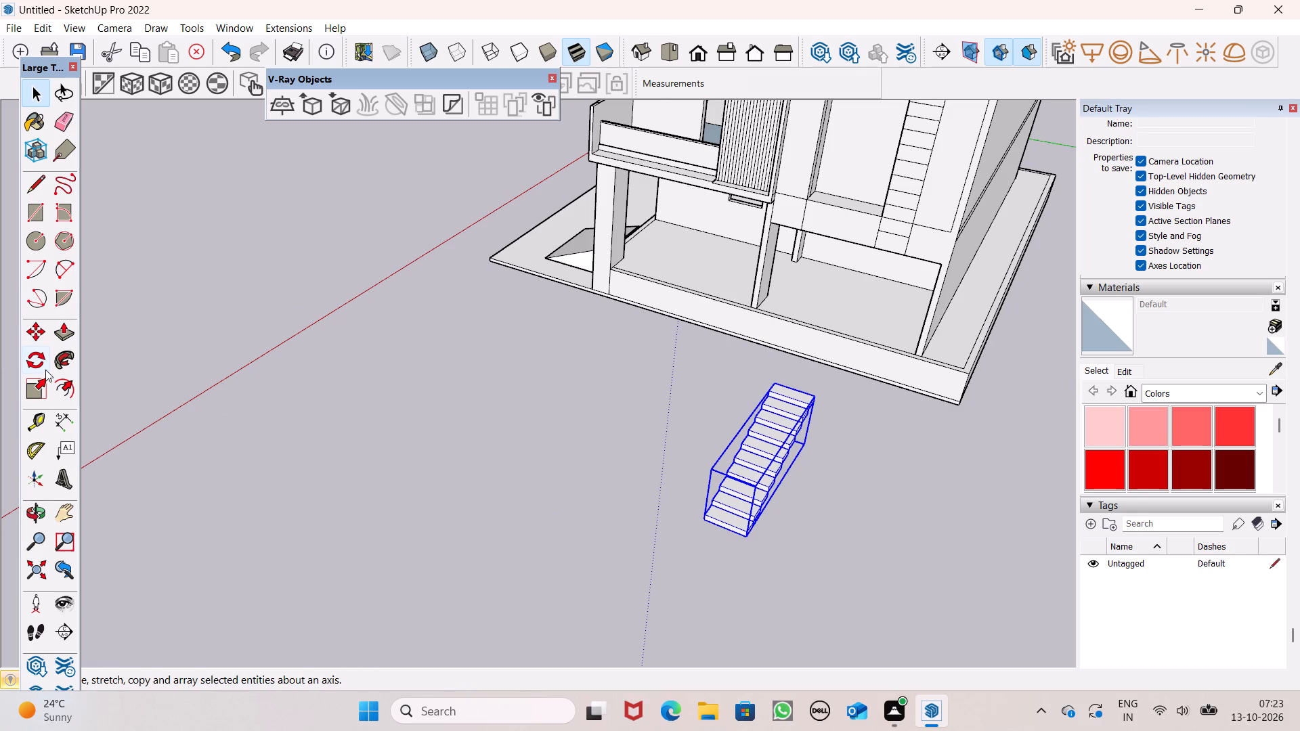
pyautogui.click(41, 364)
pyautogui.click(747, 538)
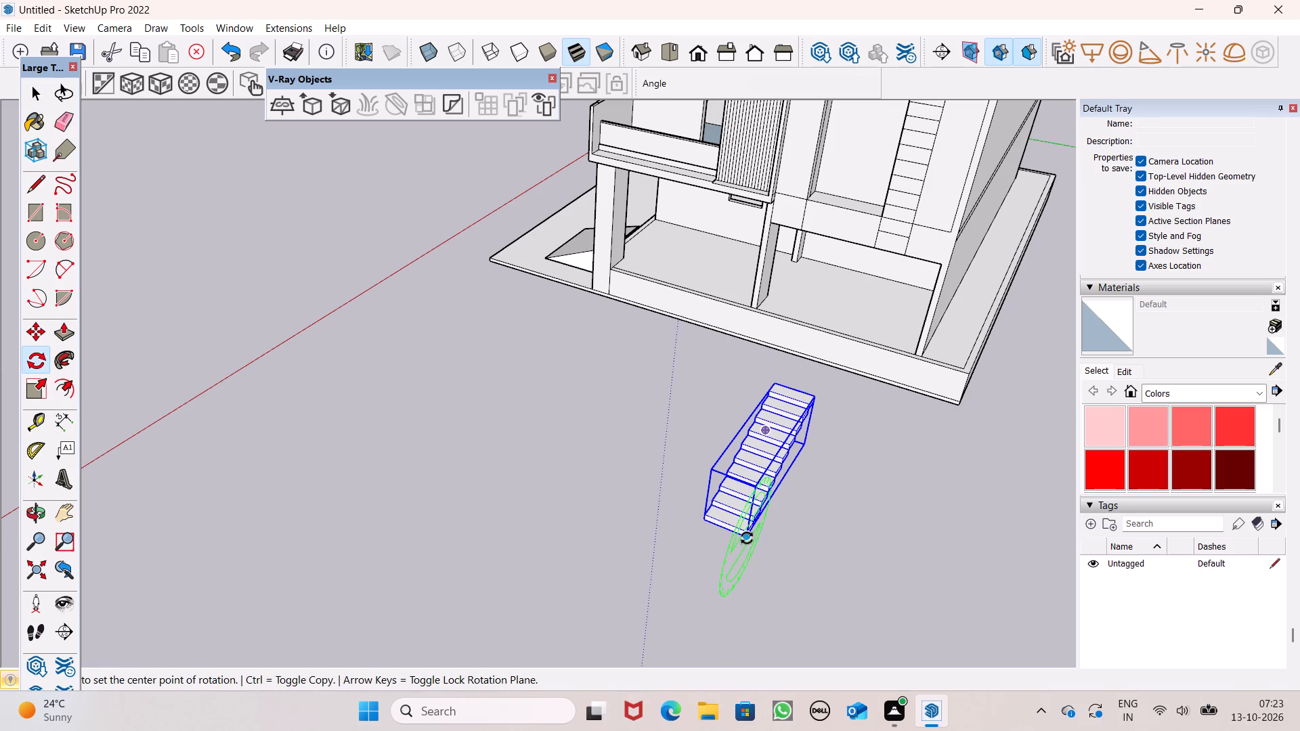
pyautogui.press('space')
# Rotate the staircase group 180 degrees on the ground plane about its bottom front corner.
pyautogui.moveTo(756, 569); pyautogui.dragTo(792, 544, button='middle')
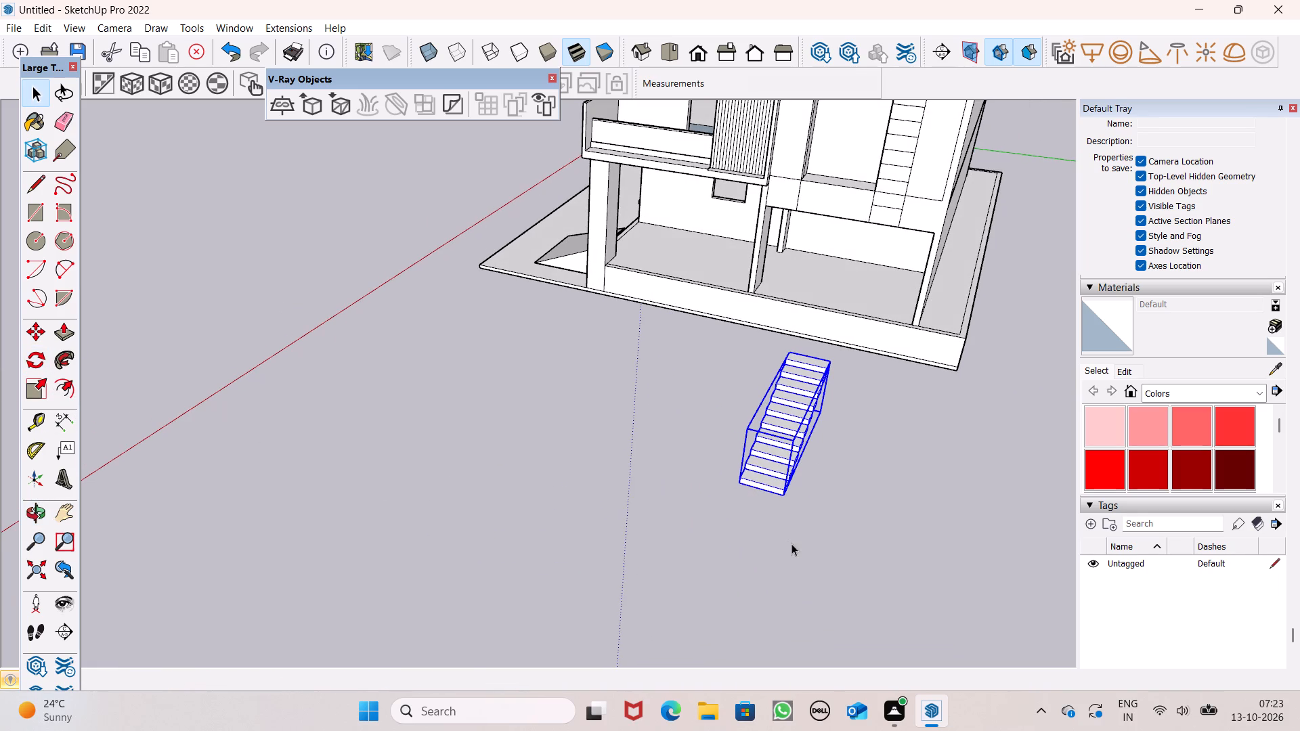
pyautogui.moveTo(33, 358); pyautogui.dragTo(45, 365)
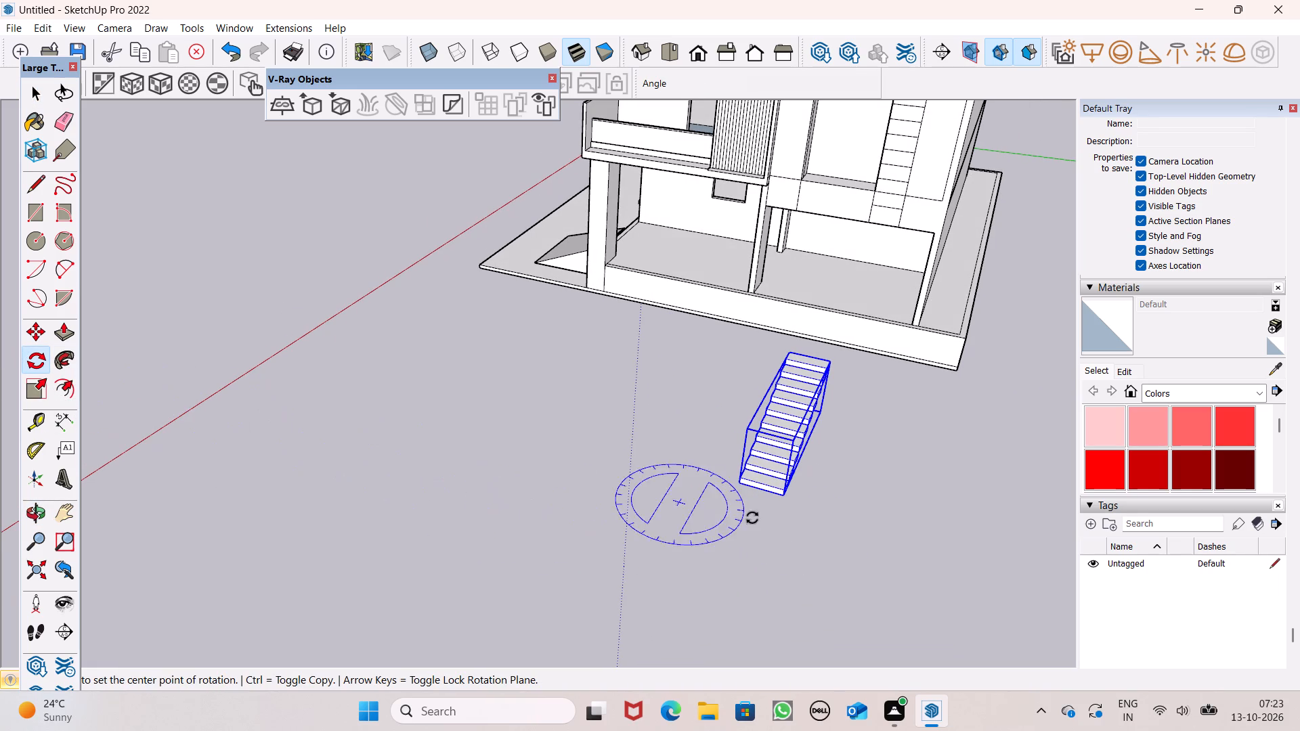
pyautogui.scroll(6, 814, 529)
pyautogui.click(758, 503)
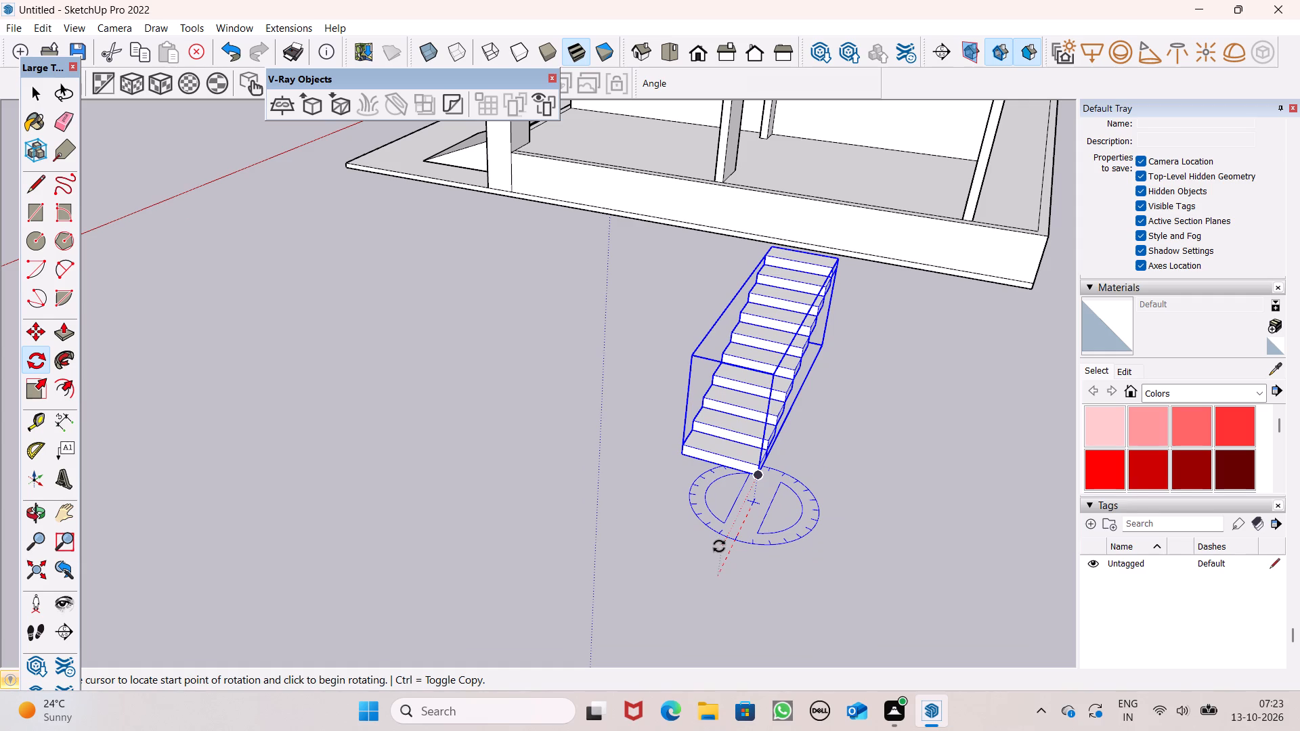
pyautogui.click(720, 548)
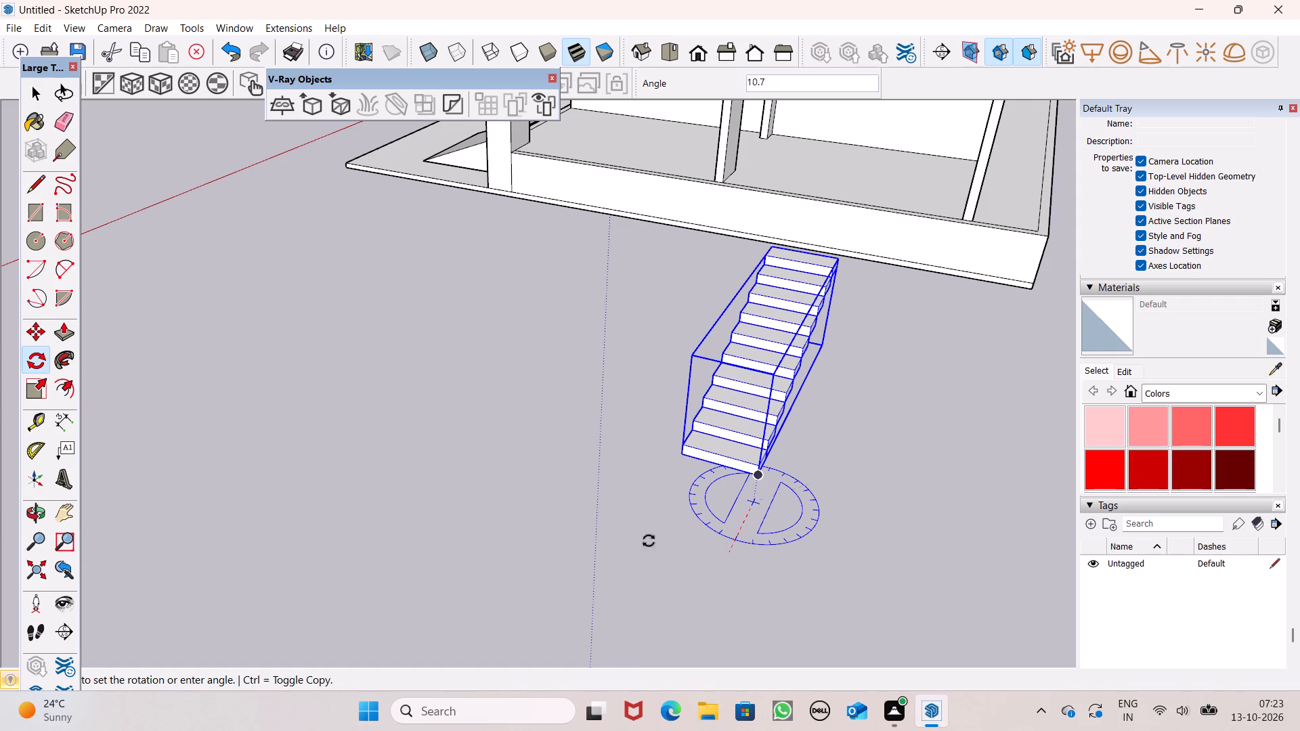
pyautogui.click(846, 323)
pyautogui.press('space')
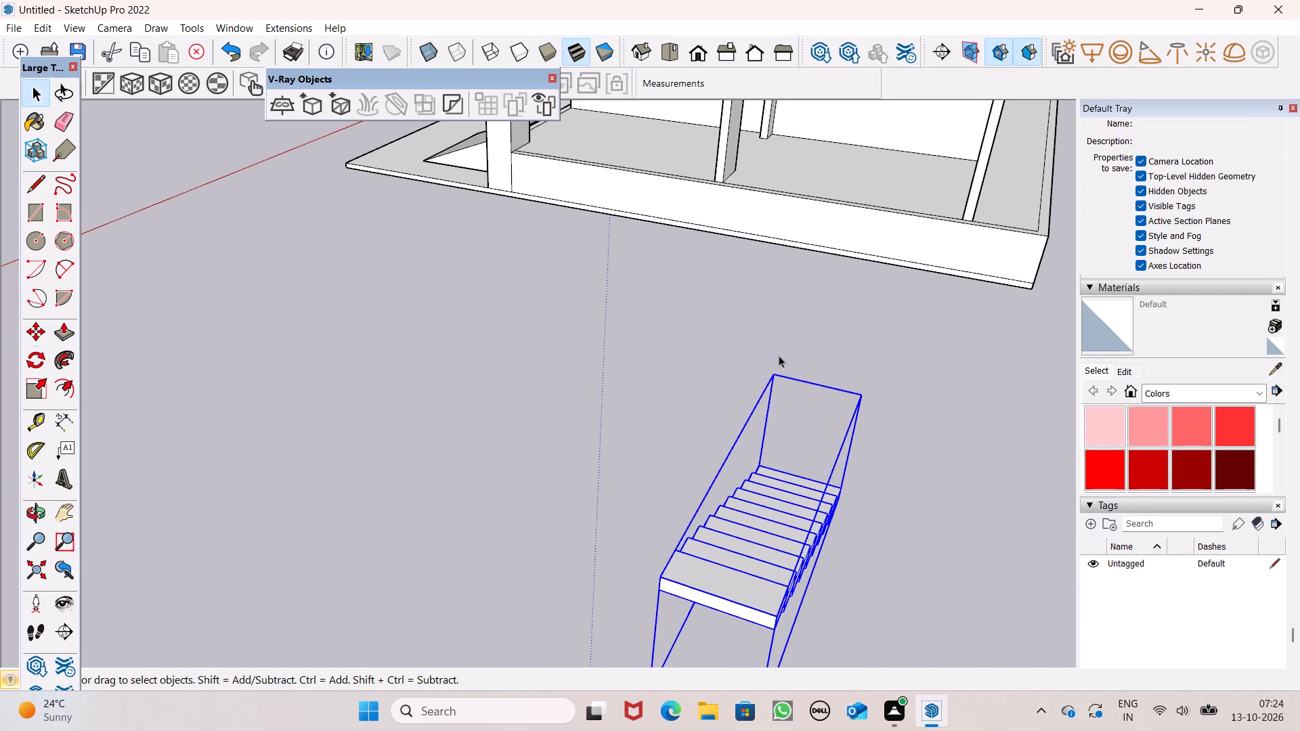
# Move the staircase by its lower base corner from the open ground into the ground-floor bay beside the end wall.
pyautogui.scroll(-7, 779, 355)
pyautogui.press('m')
pyautogui.press('Return')
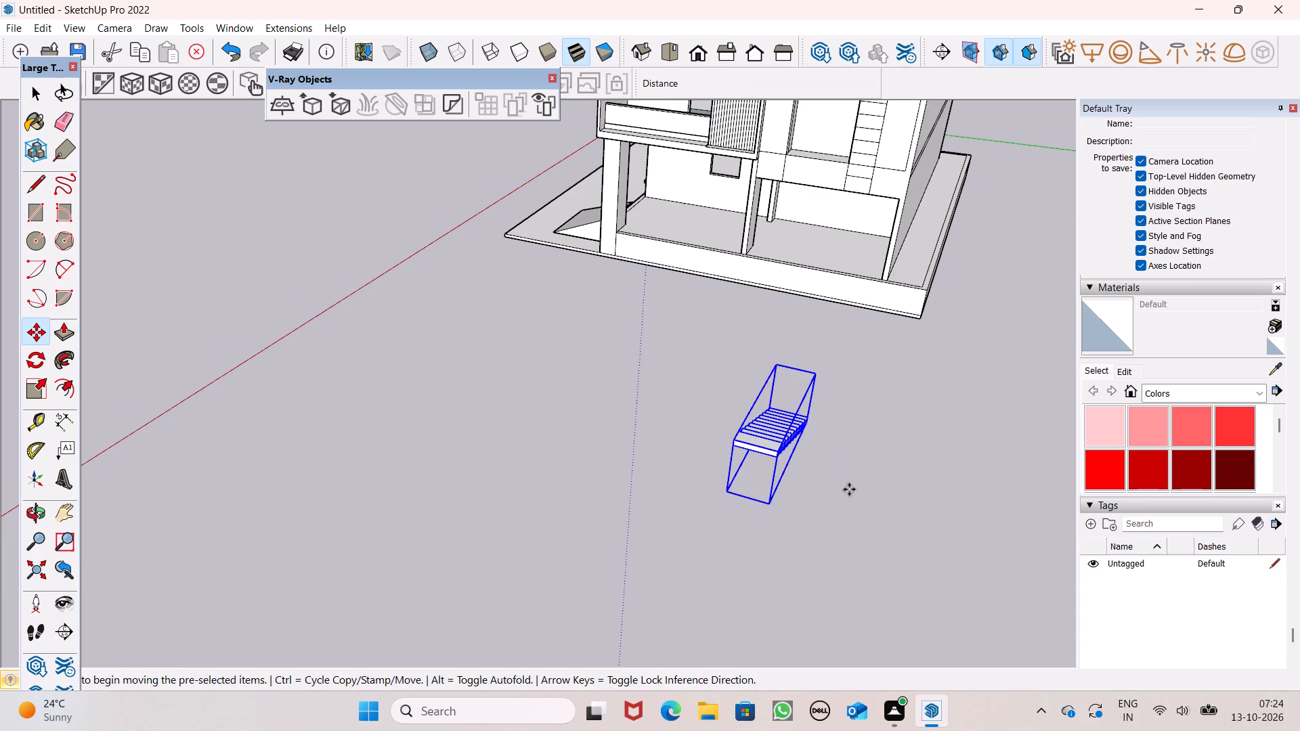
pyautogui.moveTo(877, 509); pyautogui.dragTo(1186, 477, button='middle')
pyautogui.scroll(-6, 691, 391)
pyautogui.scroll(6, 712, 219)
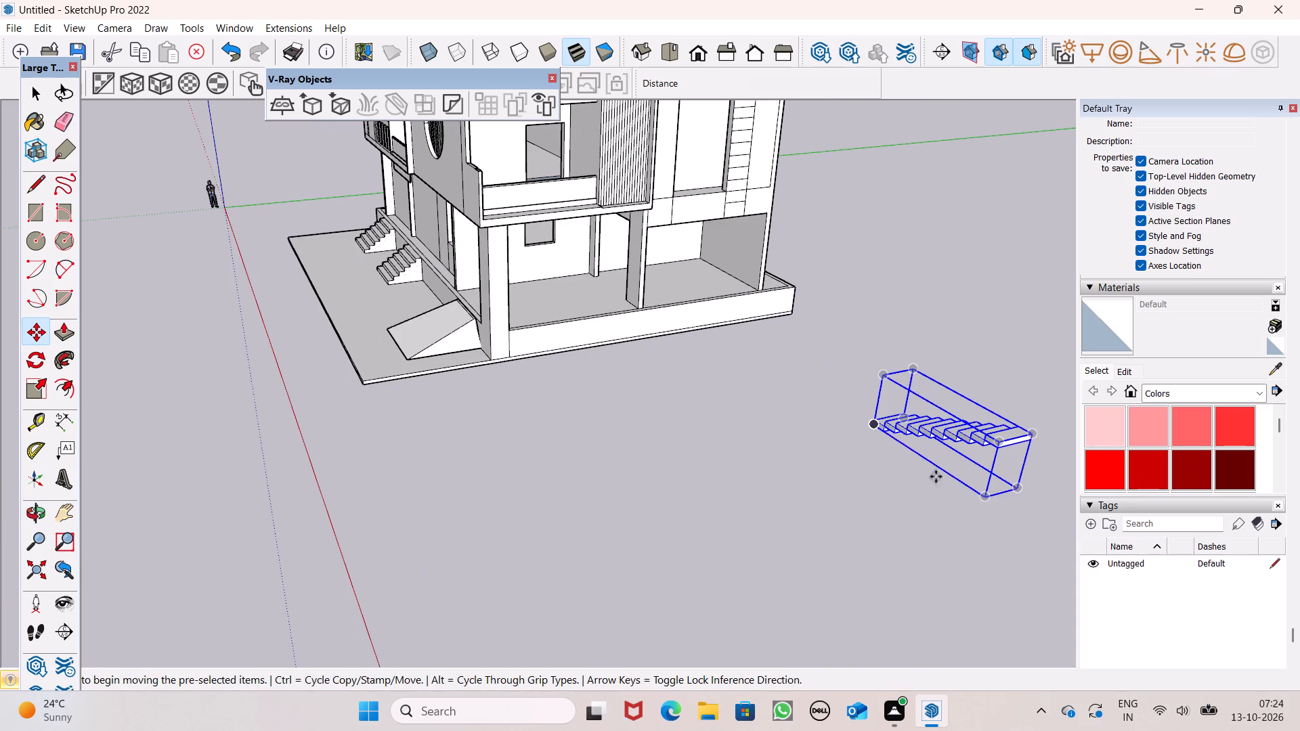
pyautogui.moveTo(983, 502); pyautogui.dragTo(712, 298)
# Nudge the staircase farther into the bay toward the back wall, finishing with a shift of about 3 9/16".
pyautogui.scroll(14, 714, 206)
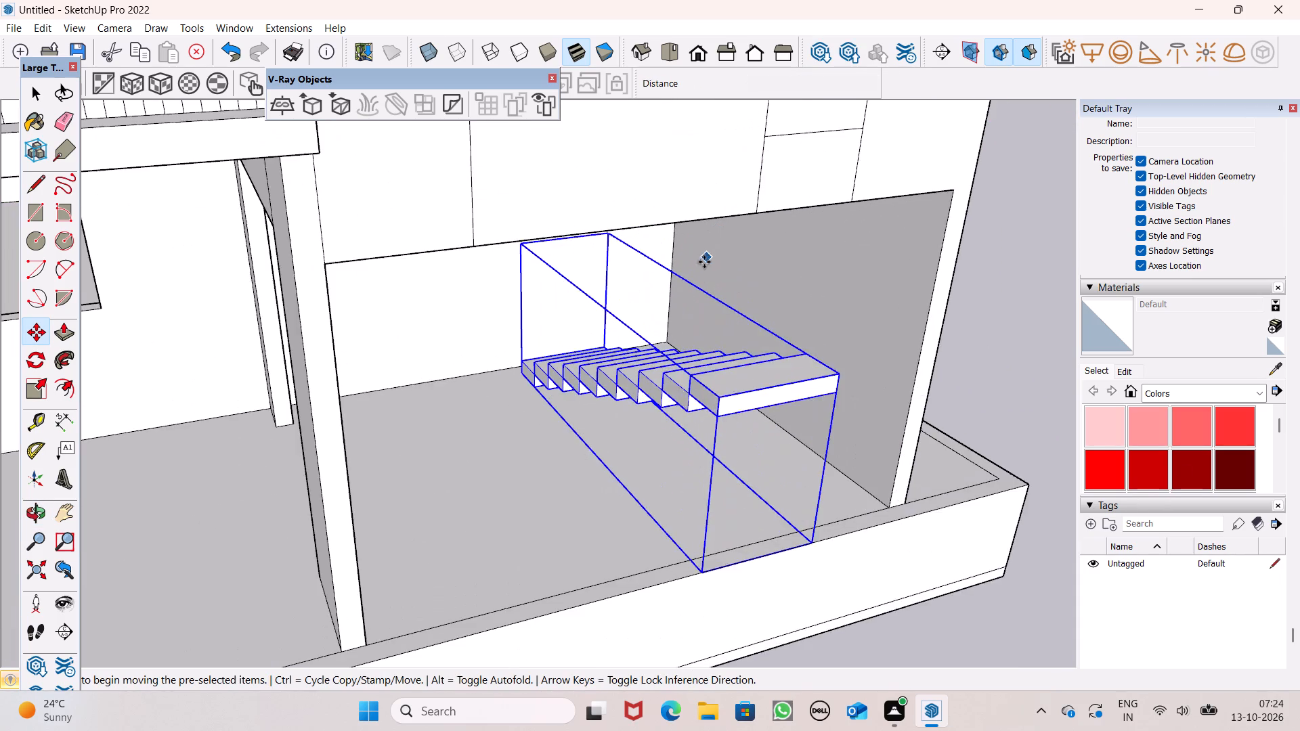
pyautogui.scroll(6, 666, 347)
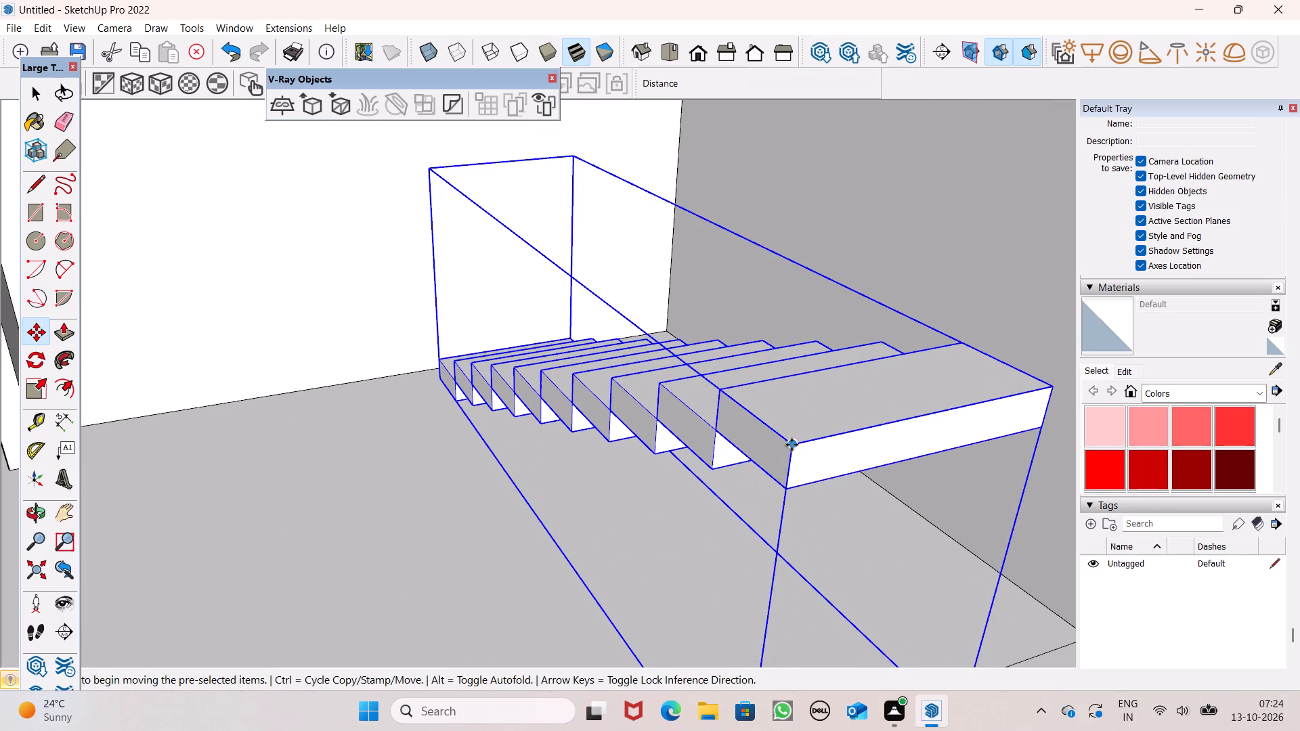
pyautogui.moveTo(792, 443); pyautogui.dragTo(749, 437)
pyautogui.click(749, 437)
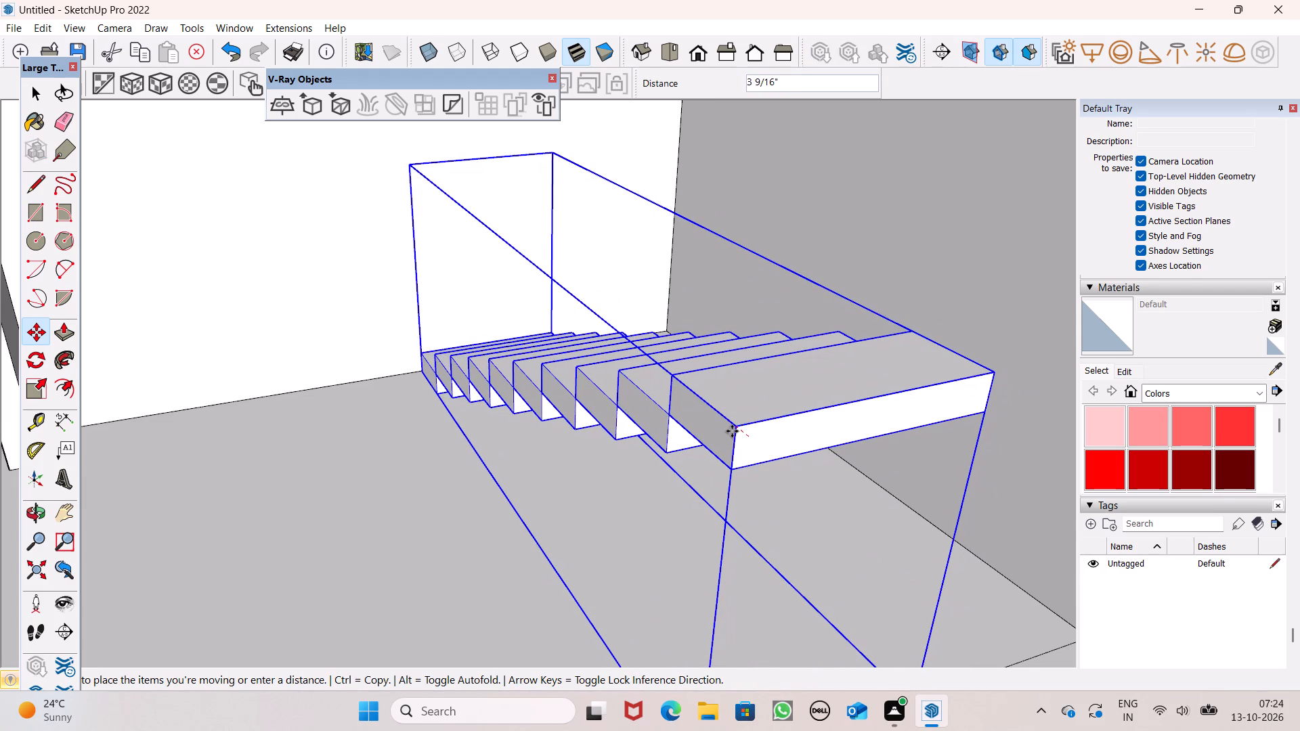
pyautogui.click(732, 431)
# Scale the staircase along the red axis from its front face toward the back wall to shorten its run.
pyautogui.scroll(-9, 626, 376)
pyautogui.moveTo(742, 457); pyautogui.dragTo(826, 360, button='middle')
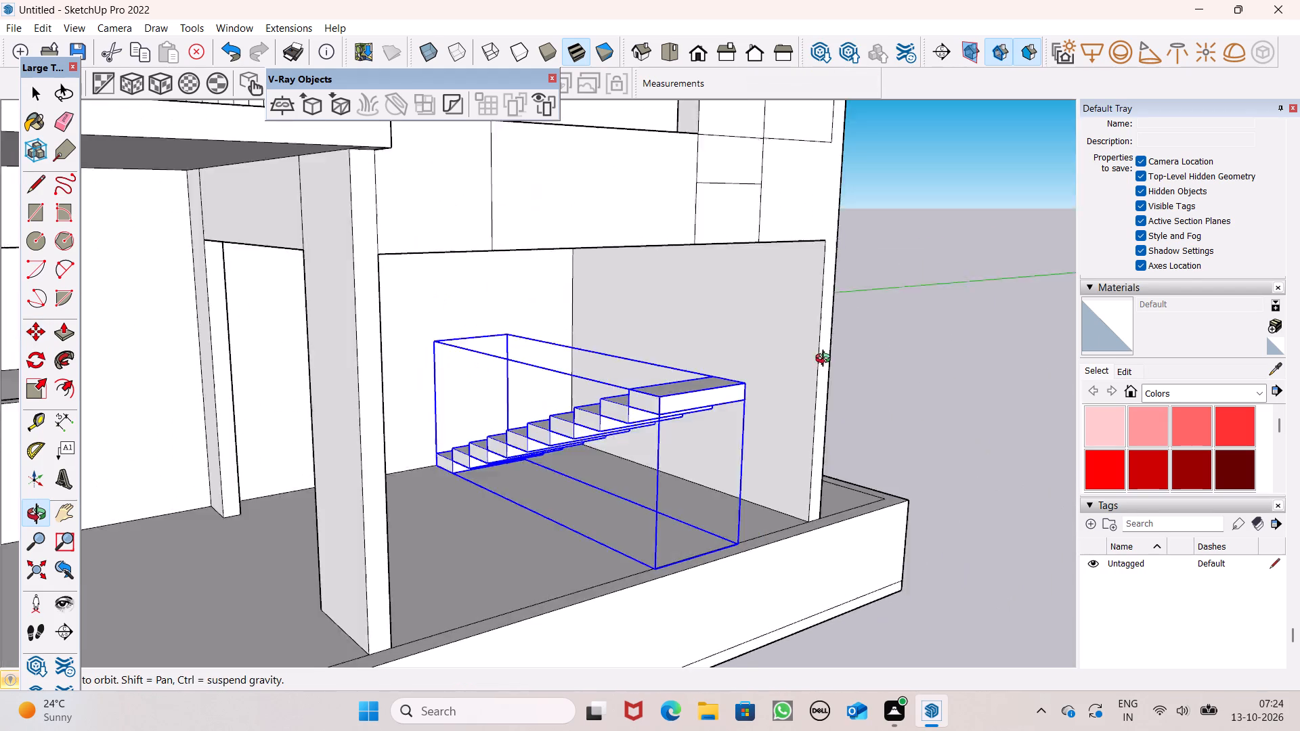
pyautogui.moveTo(826, 360); pyautogui.dragTo(905, 278, button='middle')
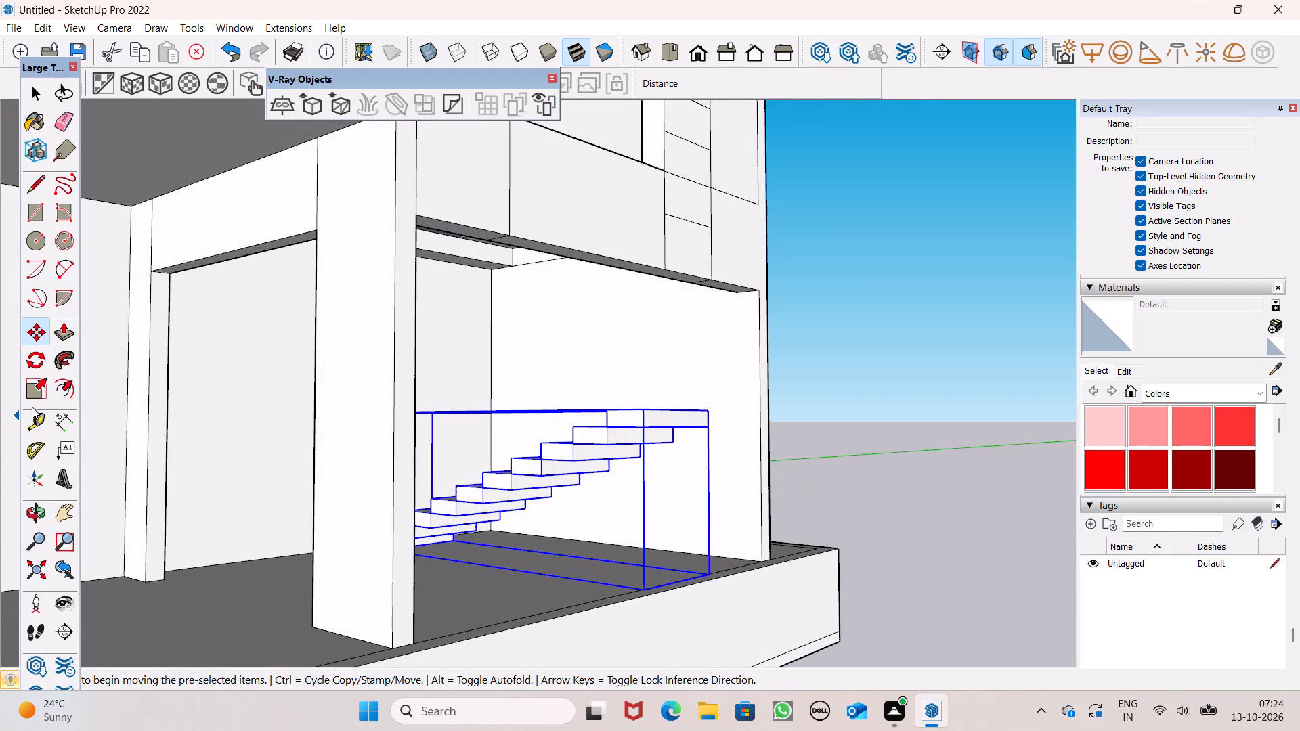
pyautogui.click(32, 407)
pyautogui.click(35, 388)
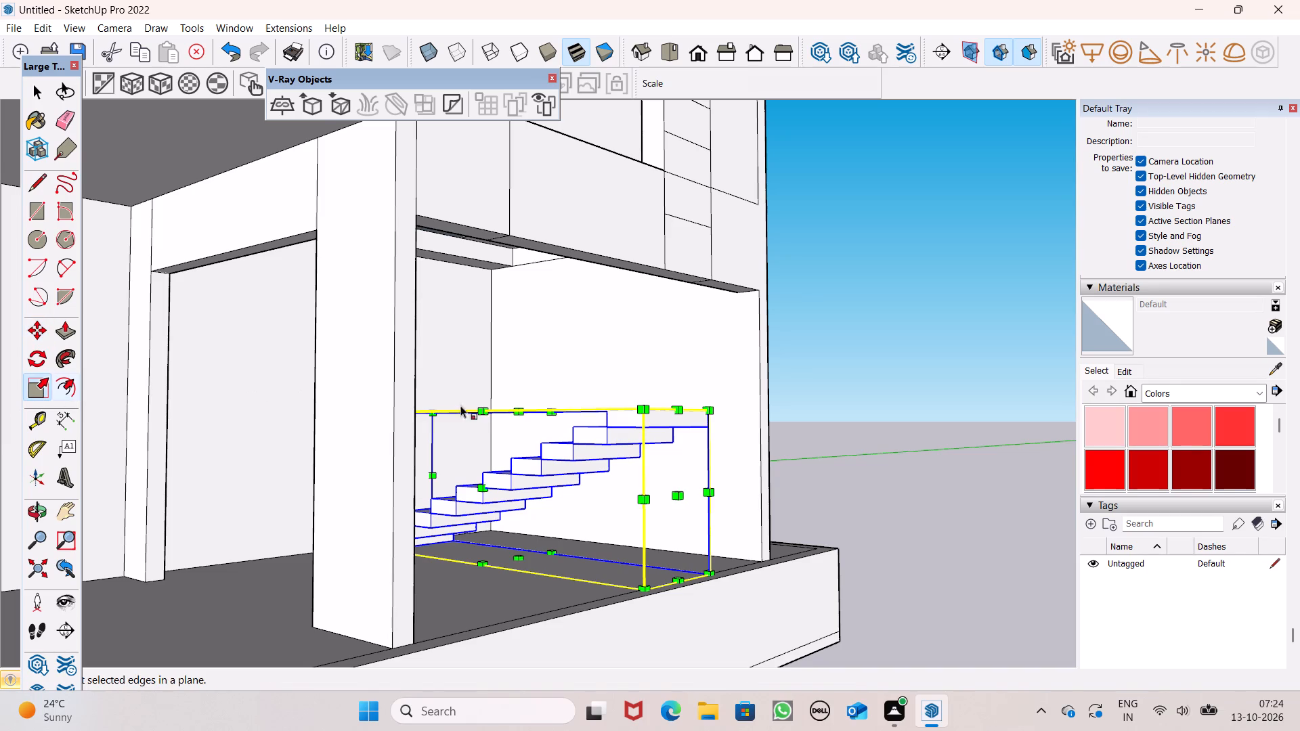
pyautogui.moveTo(541, 466); pyautogui.dragTo(429, 657, button='middle')
pyautogui.scroll(1, 427, 659)
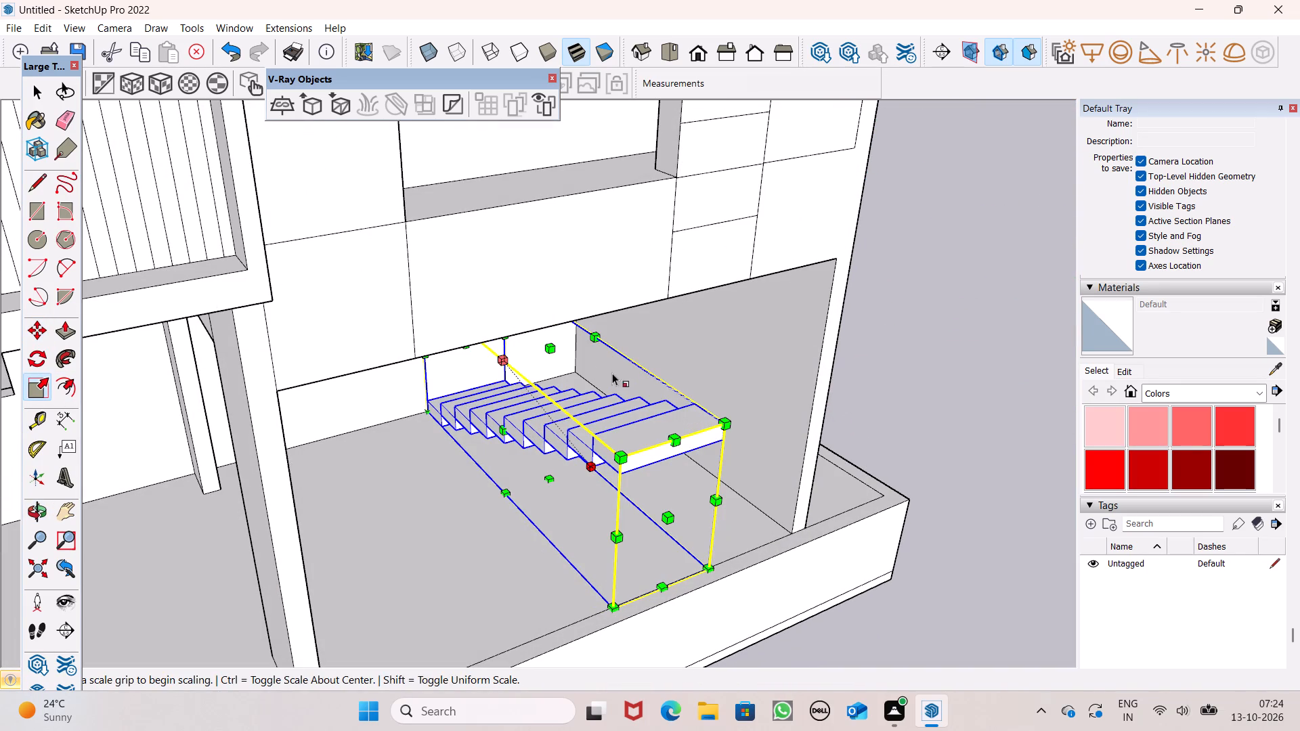
pyautogui.moveTo(670, 522); pyautogui.dragTo(664, 477)
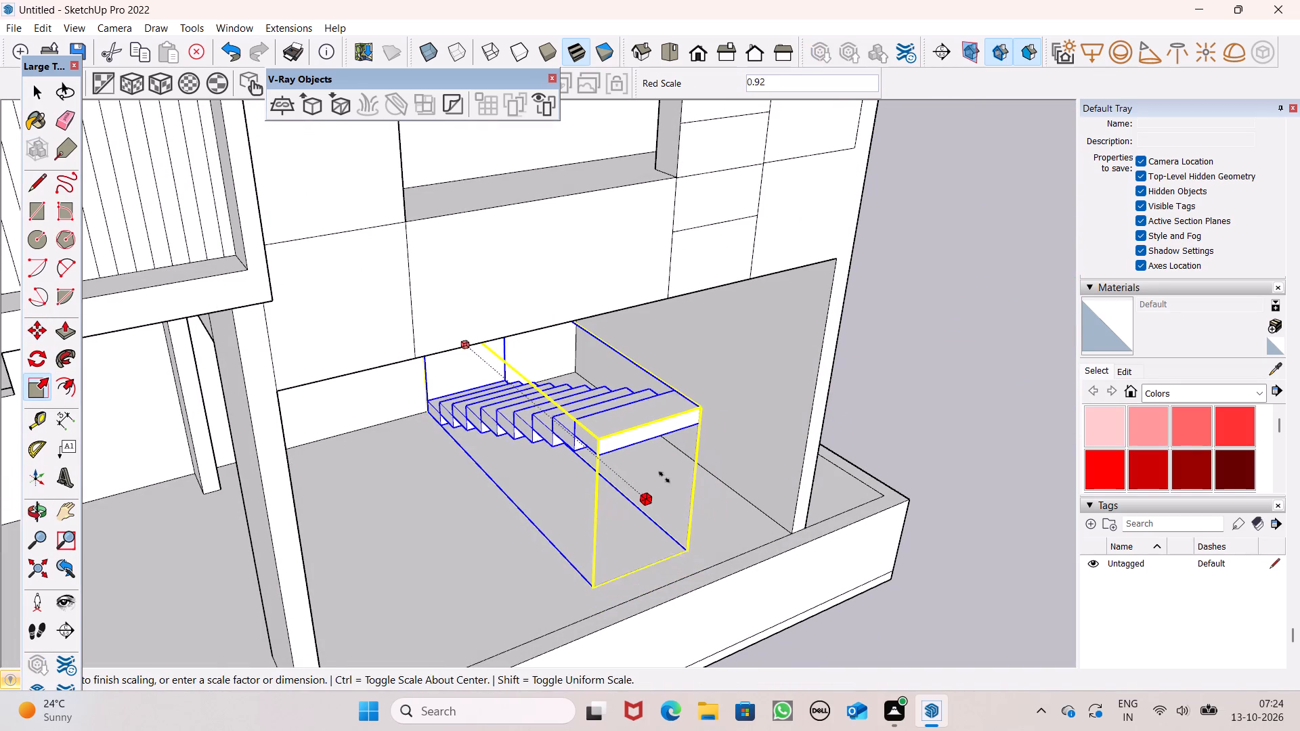
pyautogui.moveTo(664, 477); pyautogui.dragTo(612, 408)
# Scale the staircase vertically along the blue axis to about 2.00 times its height, up toward the ceiling.
pyautogui.scroll(-4, 559, 422)
pyautogui.moveTo(563, 416); pyautogui.dragTo(613, 401, button='middle')
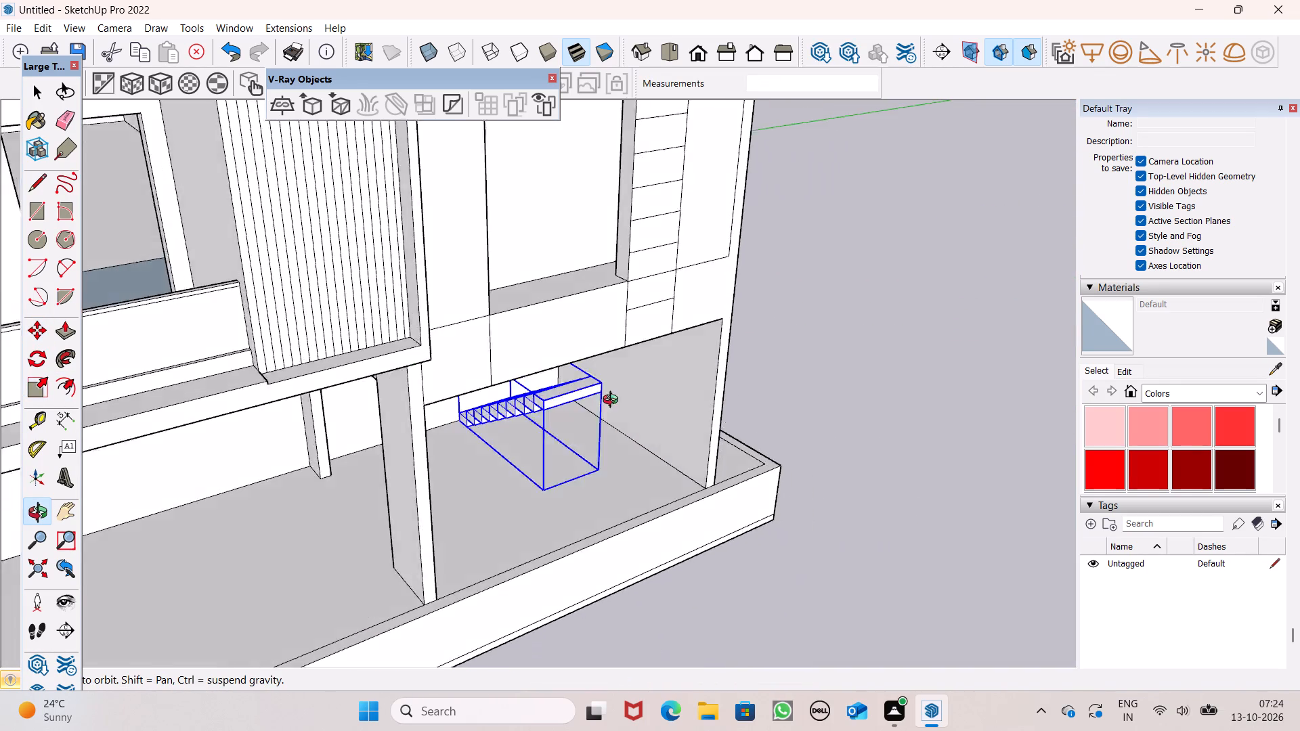
pyautogui.moveTo(613, 401); pyautogui.dragTo(590, 229, button='middle')
pyautogui.scroll(1, 597, 250)
pyautogui.scroll(7, 543, 356)
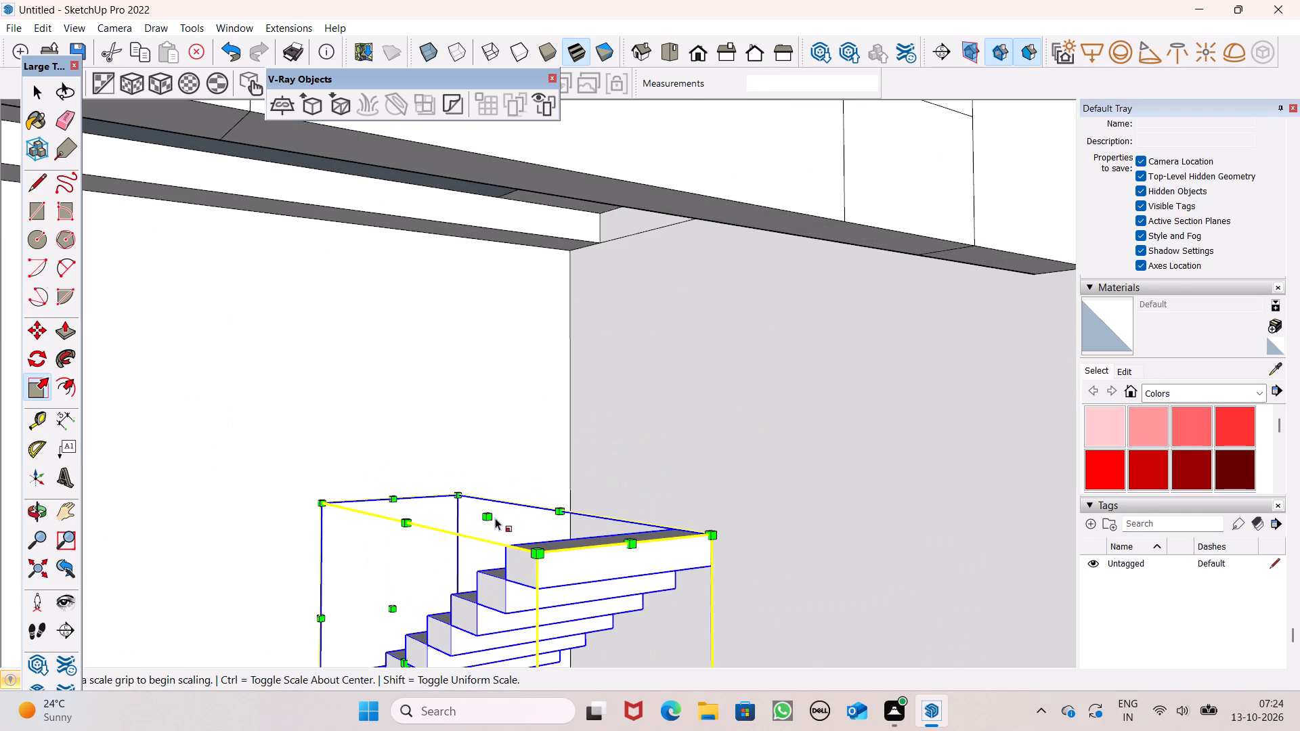
pyautogui.moveTo(483, 511); pyautogui.dragTo(538, 234)
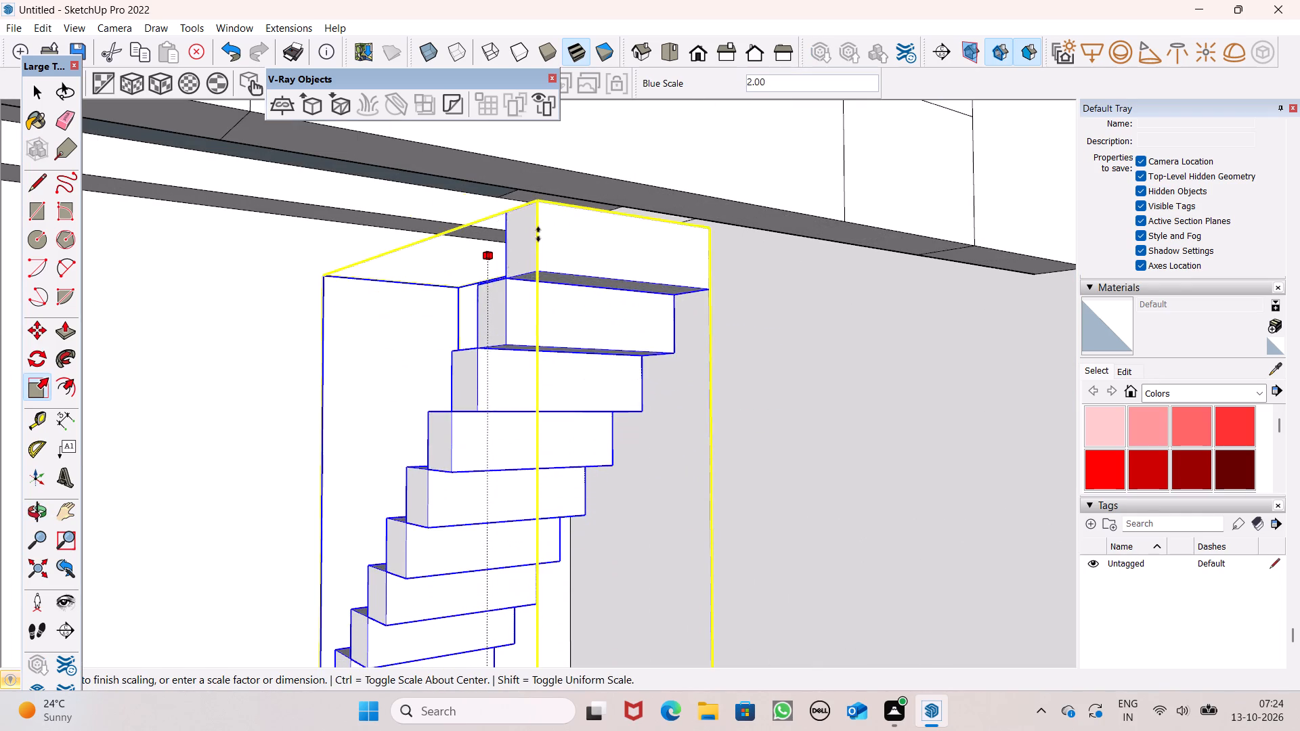
pyautogui.moveTo(538, 234); pyautogui.dragTo(550, 227)
# Scale the staircase's height again by about 1.13 so its top step passes through the ceiling level.
pyautogui.scroll(-3, 611, 382)
pyautogui.moveTo(611, 402); pyautogui.dragTo(768, 340, button='middle')
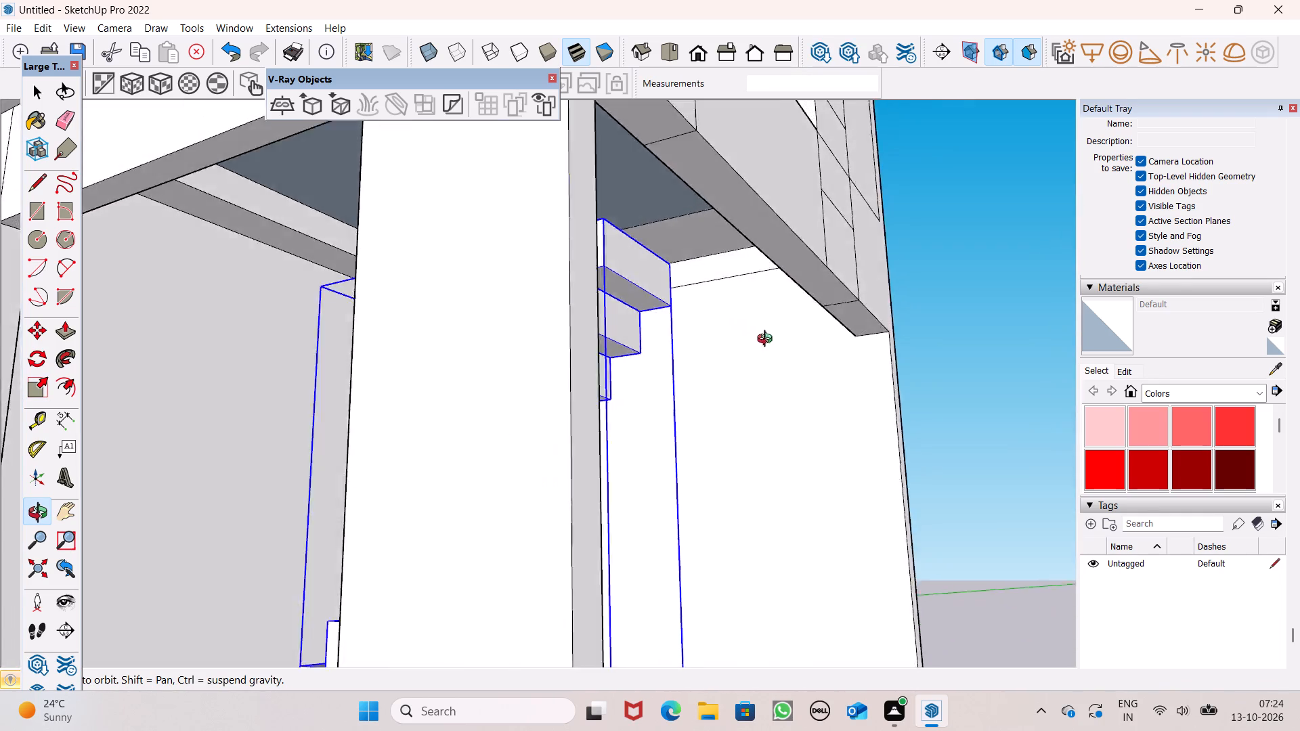
pyautogui.moveTo(768, 340); pyautogui.dragTo(955, 372, button='middle')
pyautogui.scroll(7, 588, 208)
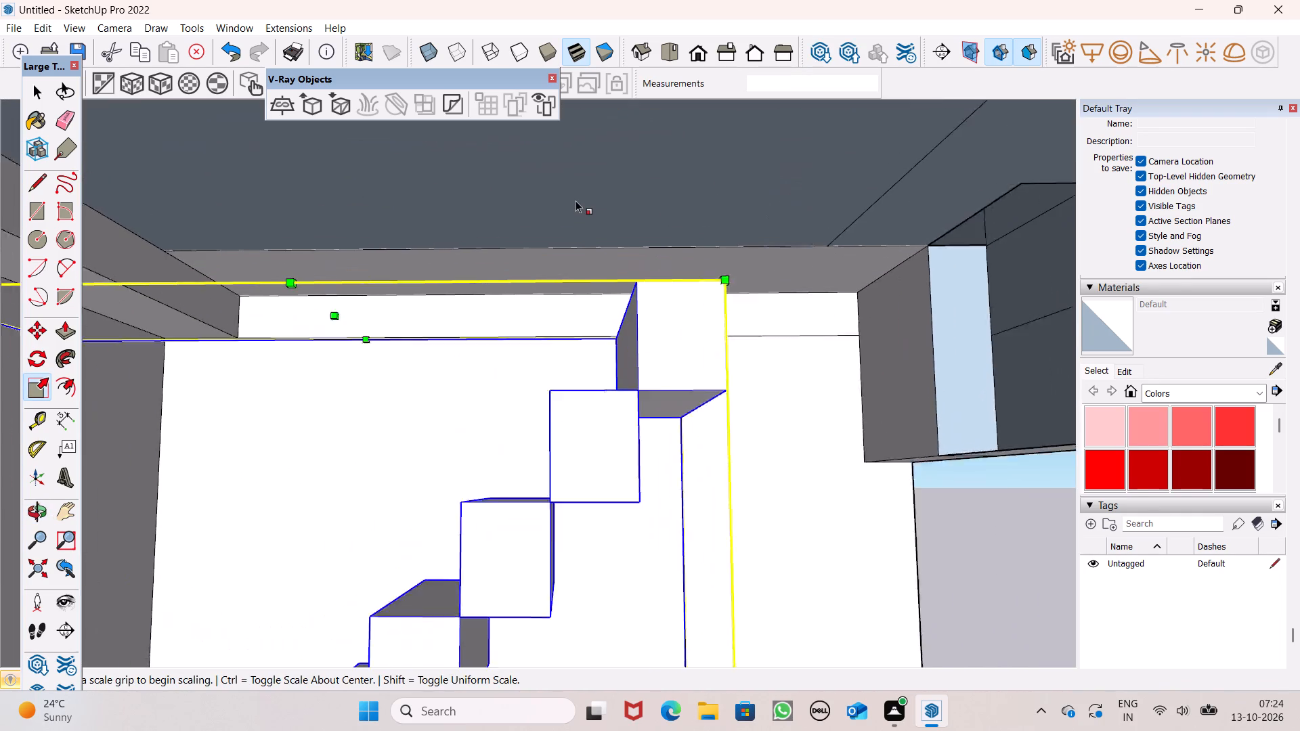
pyautogui.scroll(1, 576, 200)
pyautogui.moveTo(309, 330); pyautogui.dragTo(309, 316)
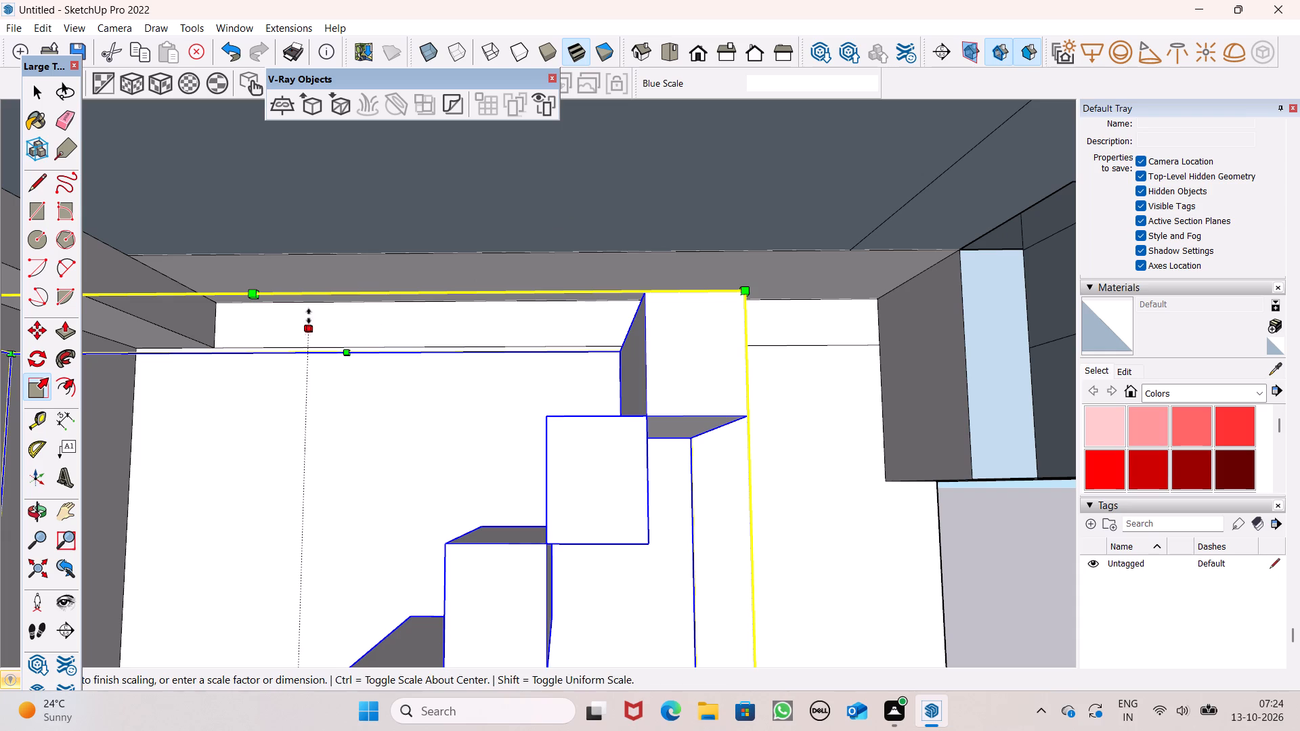
pyautogui.moveTo(309, 316); pyautogui.dragTo(324, 270)
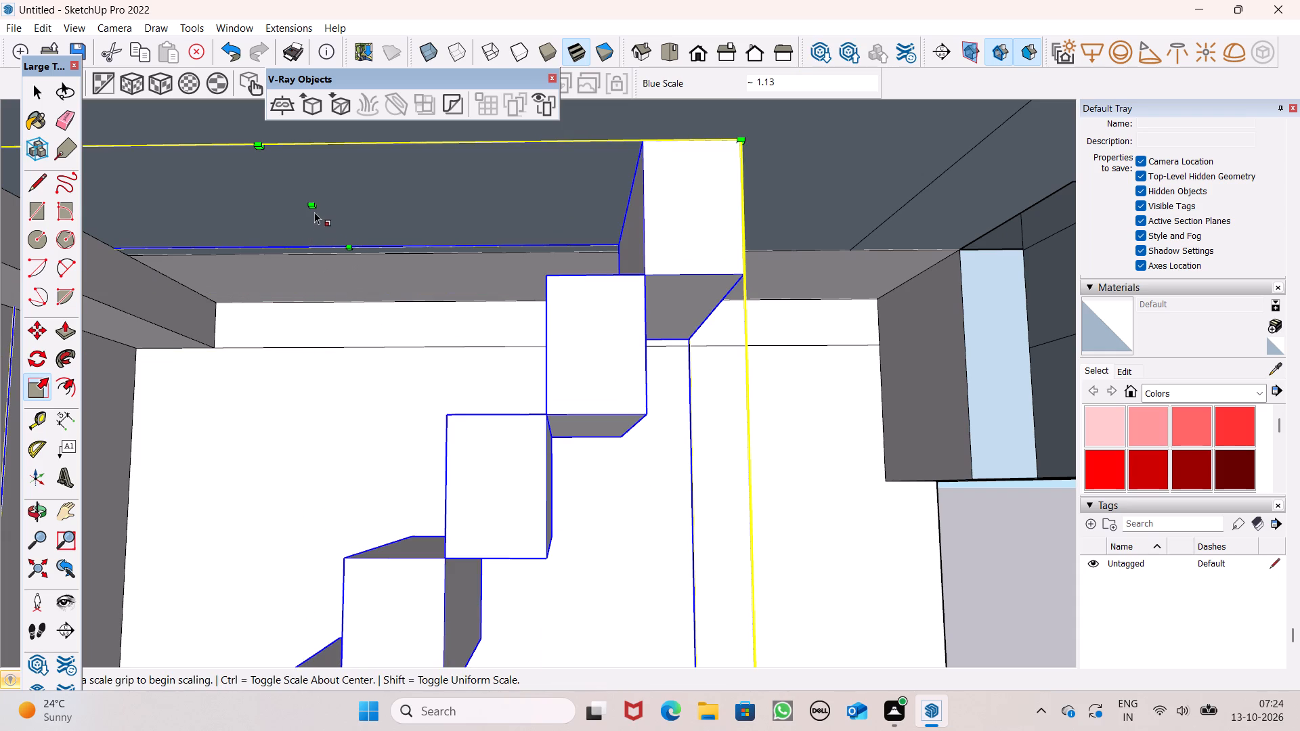
pyautogui.moveTo(313, 208); pyautogui.dragTo(311, 195)
pyautogui.scroll(-9, 541, 324)
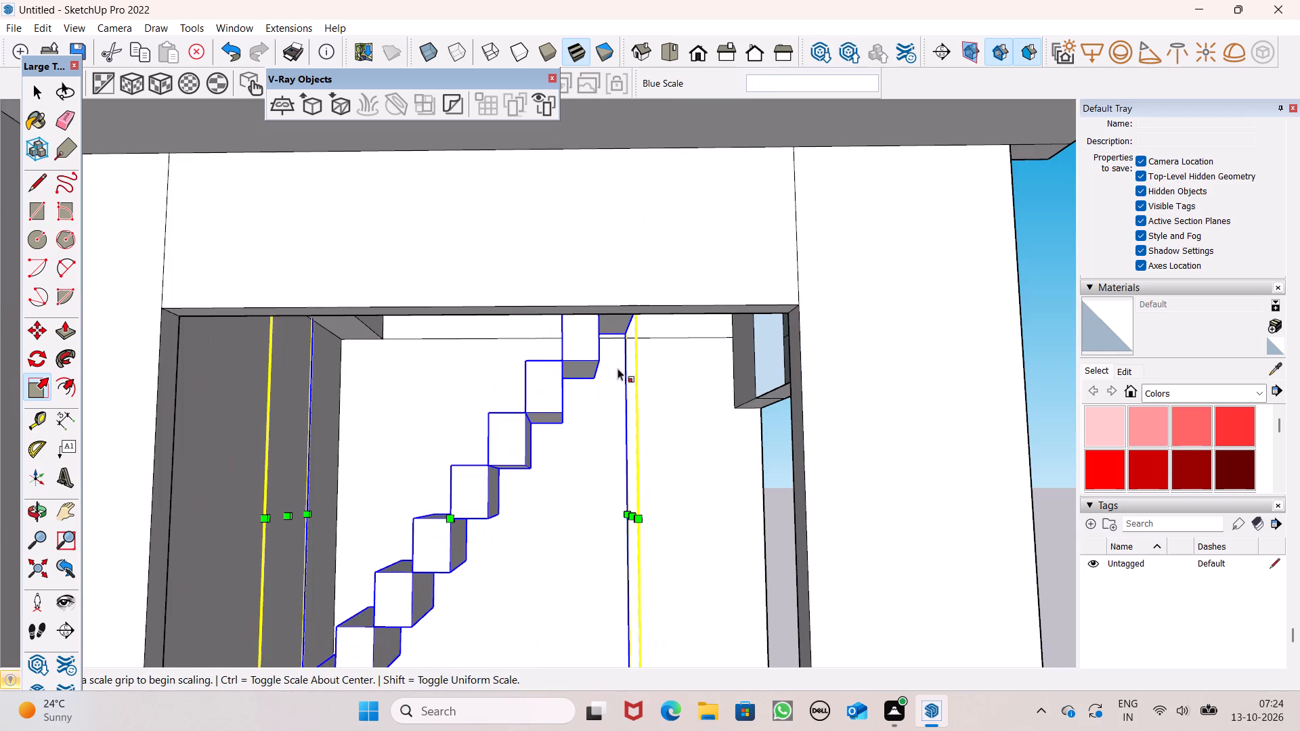
pyautogui.press('space')
# Deselect the staircase and examine from several sides and below how it meets the ceiling and upper floor.
pyautogui.scroll(-6, 771, 431)
pyautogui.moveTo(574, 519); pyautogui.dragTo(490, 540, button='middle')
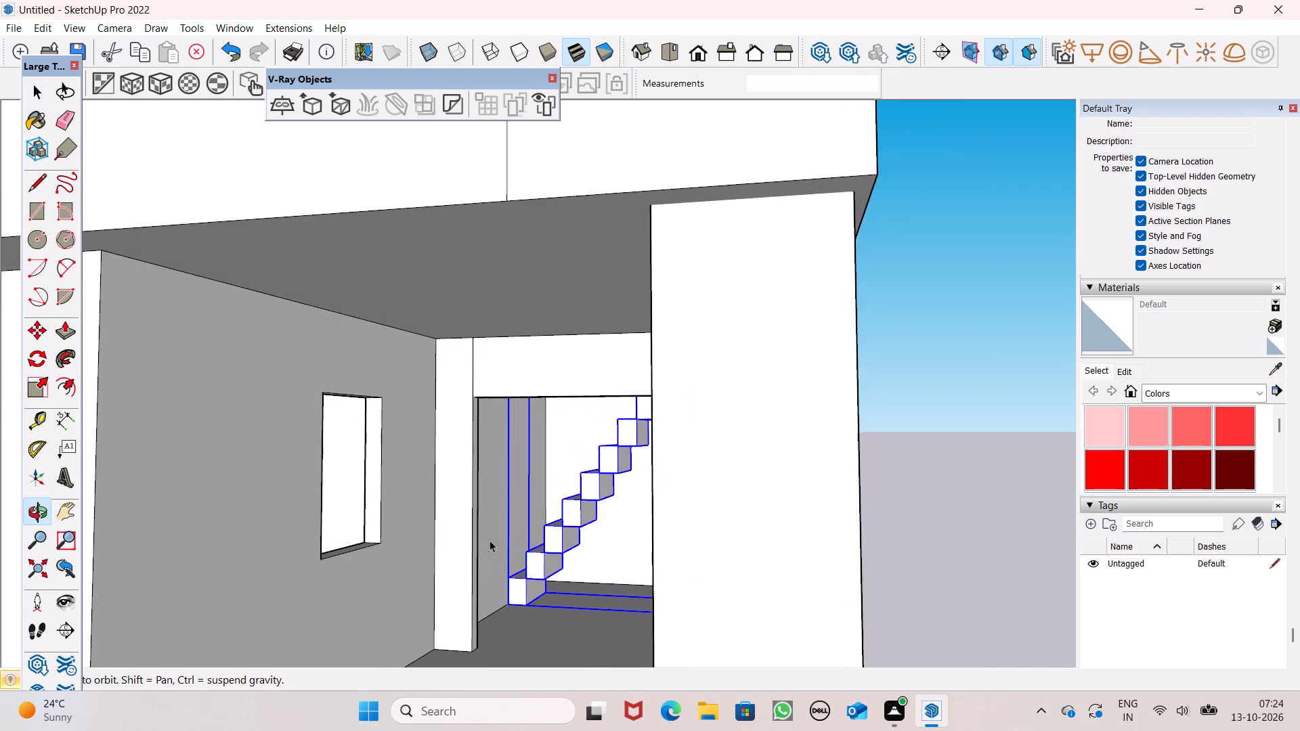
pyautogui.moveTo(490, 540); pyautogui.dragTo(487, 541, button='middle')
pyautogui.click(995, 491)
pyautogui.moveTo(600, 449); pyautogui.dragTo(708, 347, button='middle')
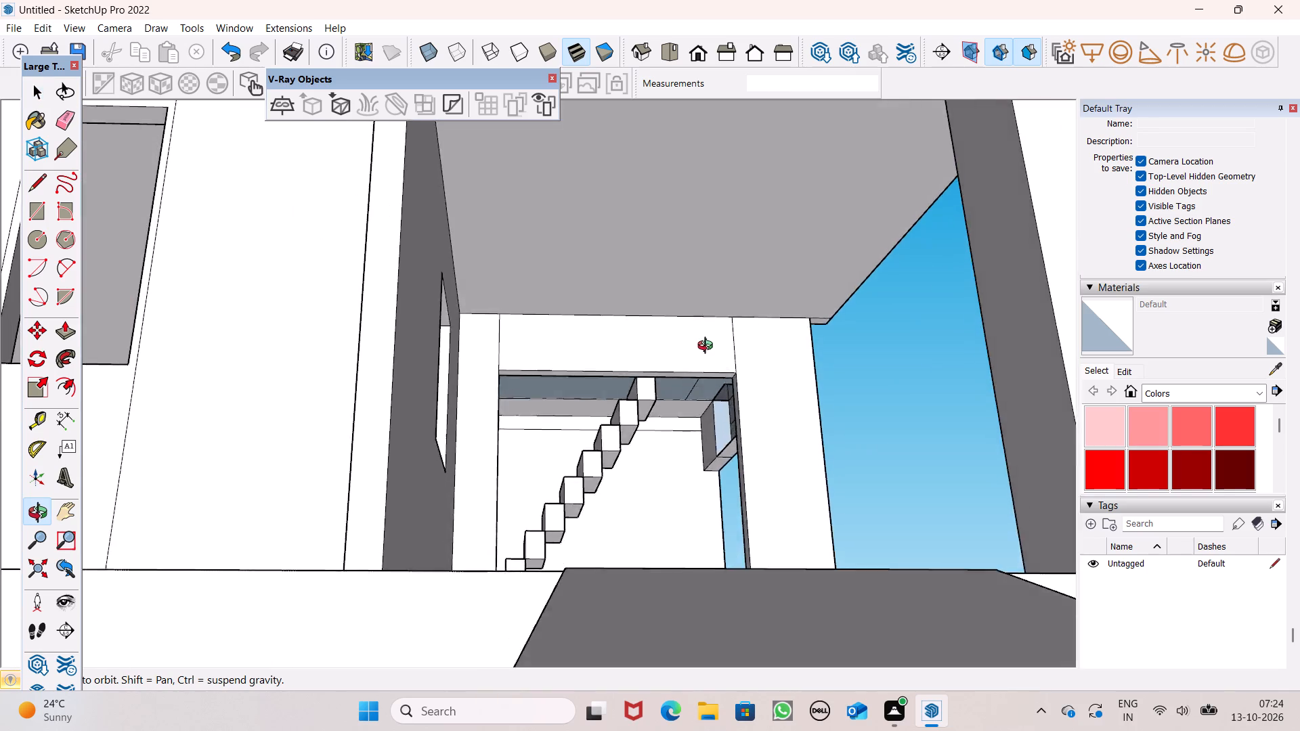
pyautogui.moveTo(708, 347); pyautogui.dragTo(383, 280, button='middle')
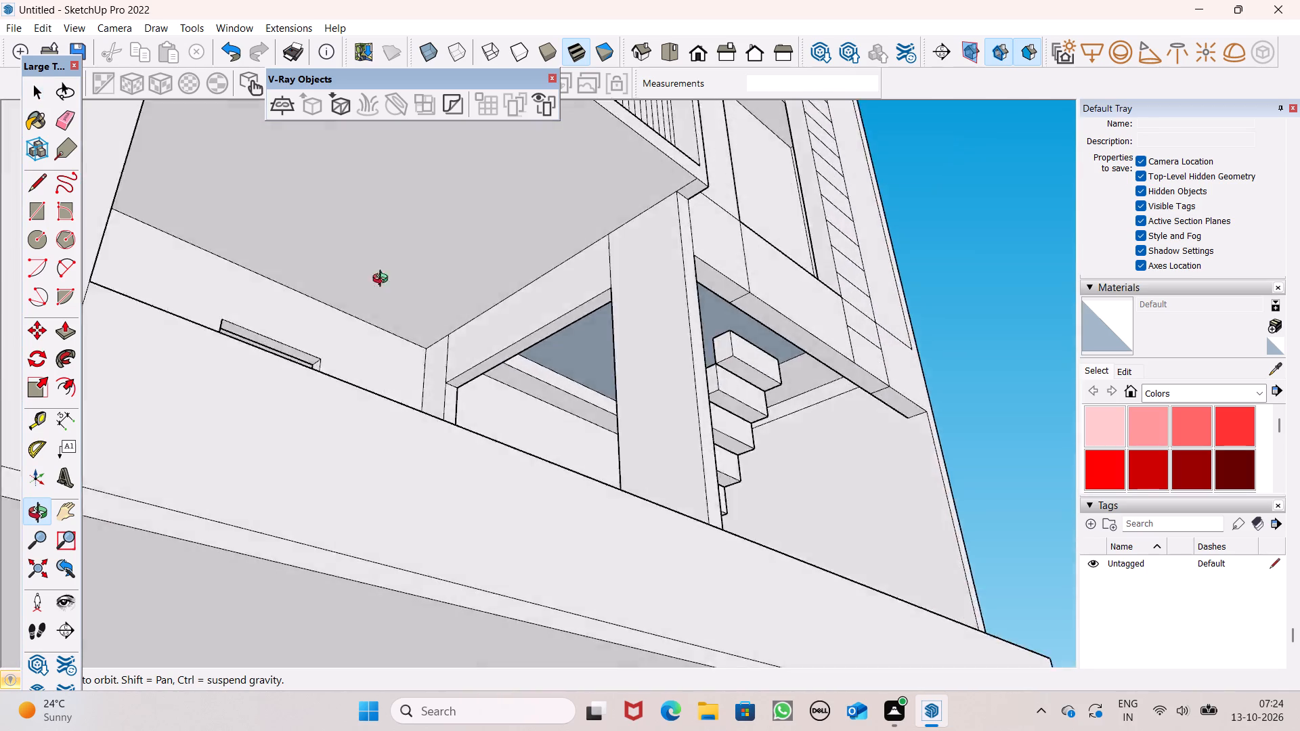
pyautogui.moveTo(383, 280); pyautogui.dragTo(234, 268, button='middle')
pyautogui.scroll(4, 654, 314)
pyautogui.scroll(-6, 618, 313)
pyautogui.moveTo(636, 347); pyautogui.dragTo(464, 618, button='middle')
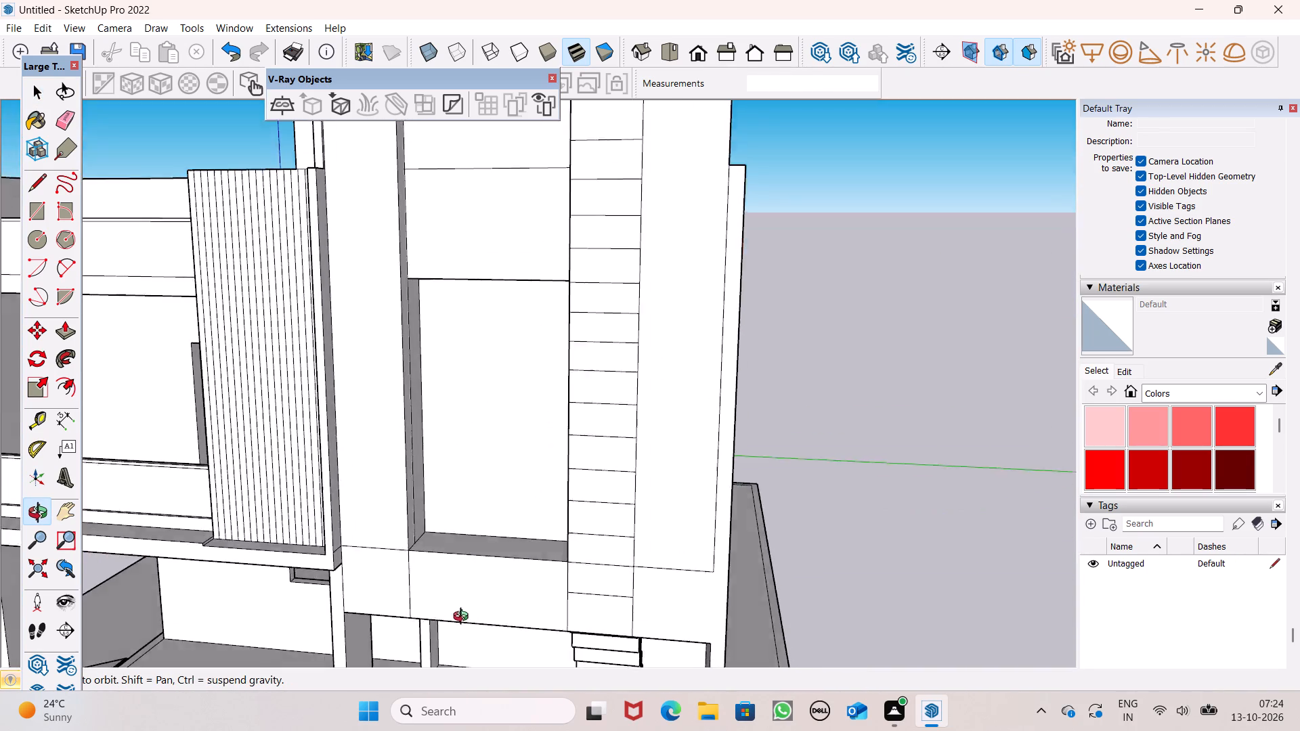
pyautogui.moveTo(464, 618); pyautogui.dragTo(594, 328, button='middle')
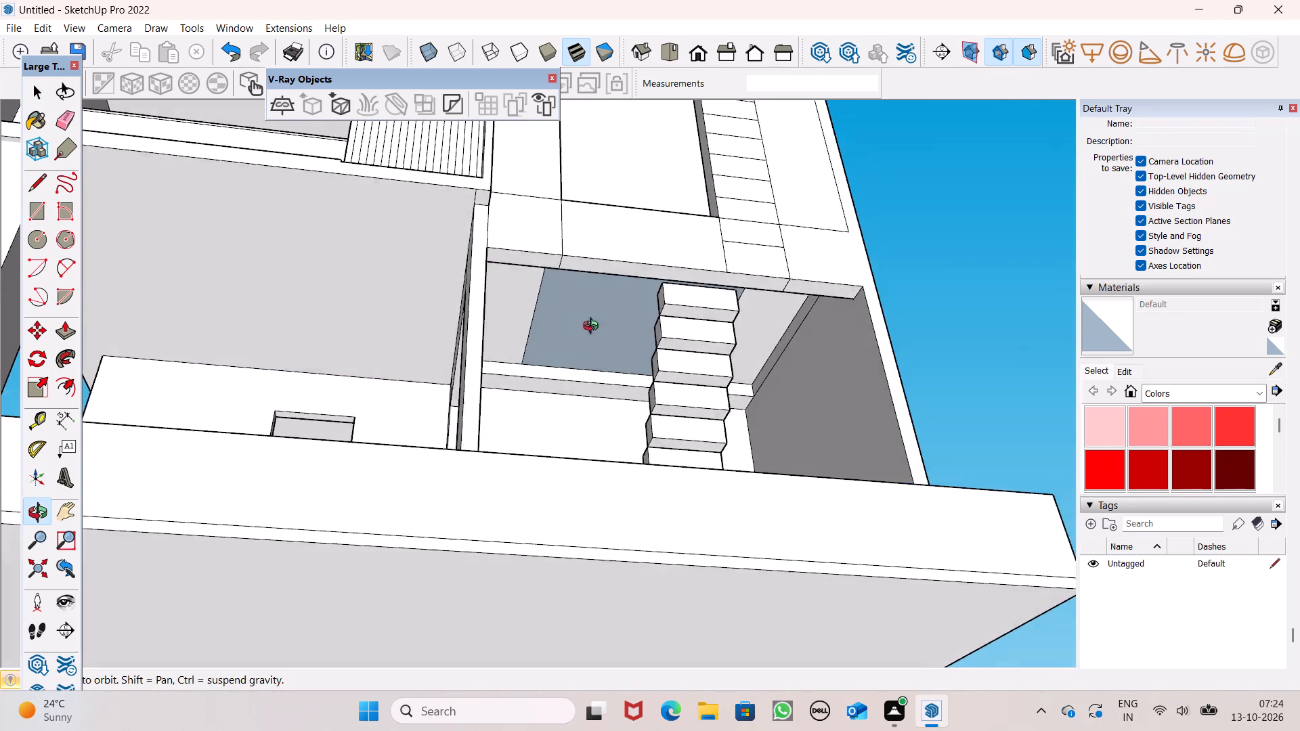
pyautogui.moveTo(594, 328); pyautogui.dragTo(592, 326, button='middle')
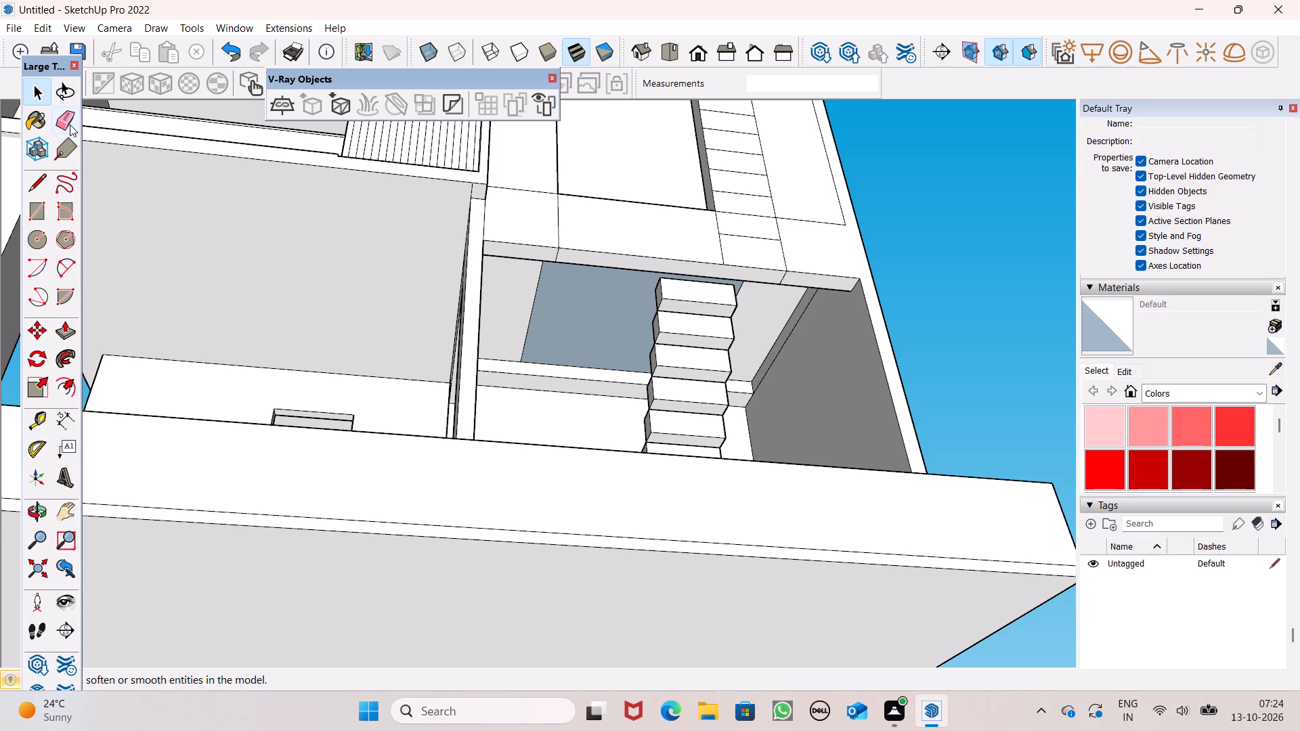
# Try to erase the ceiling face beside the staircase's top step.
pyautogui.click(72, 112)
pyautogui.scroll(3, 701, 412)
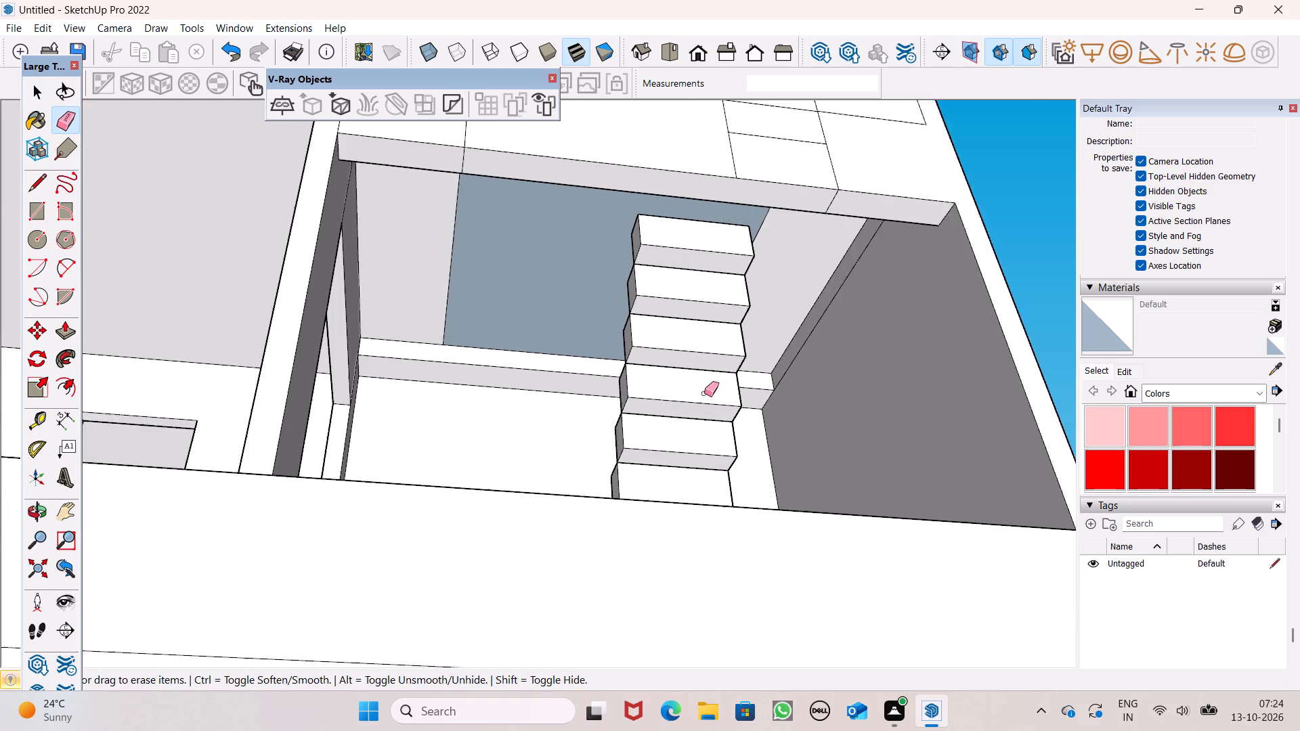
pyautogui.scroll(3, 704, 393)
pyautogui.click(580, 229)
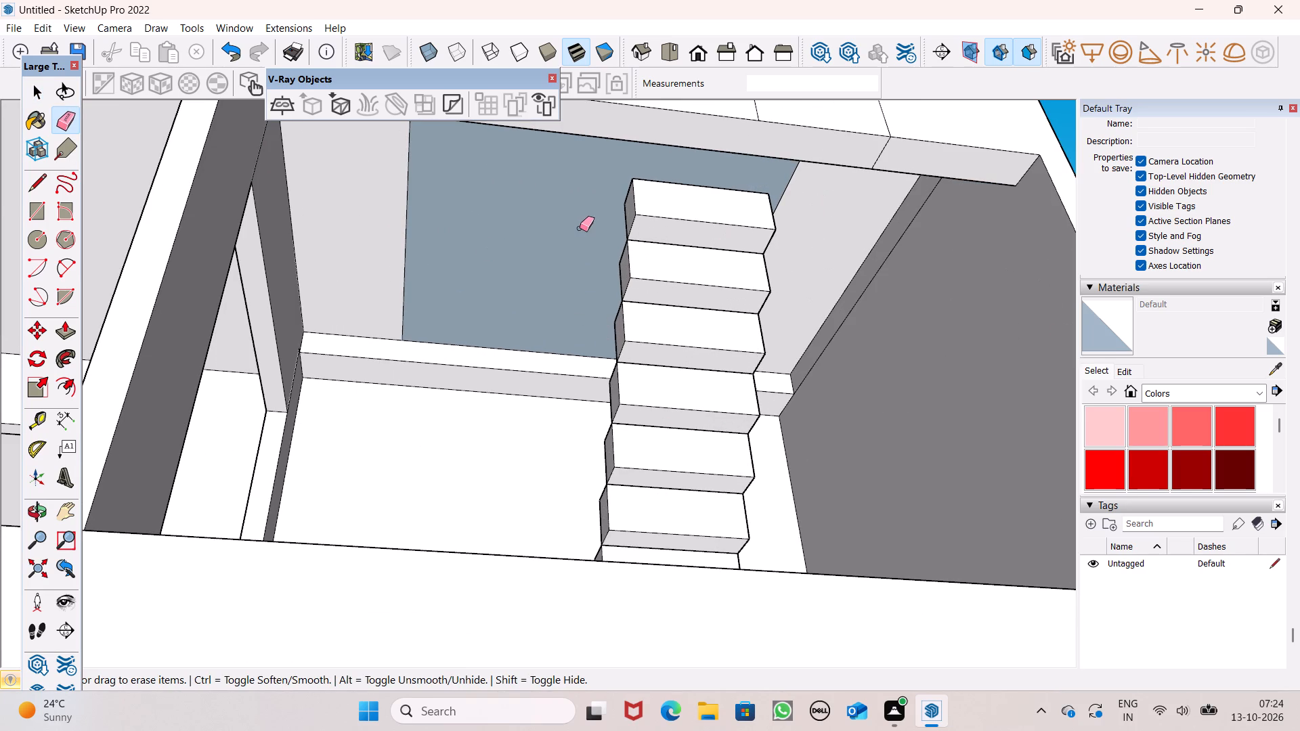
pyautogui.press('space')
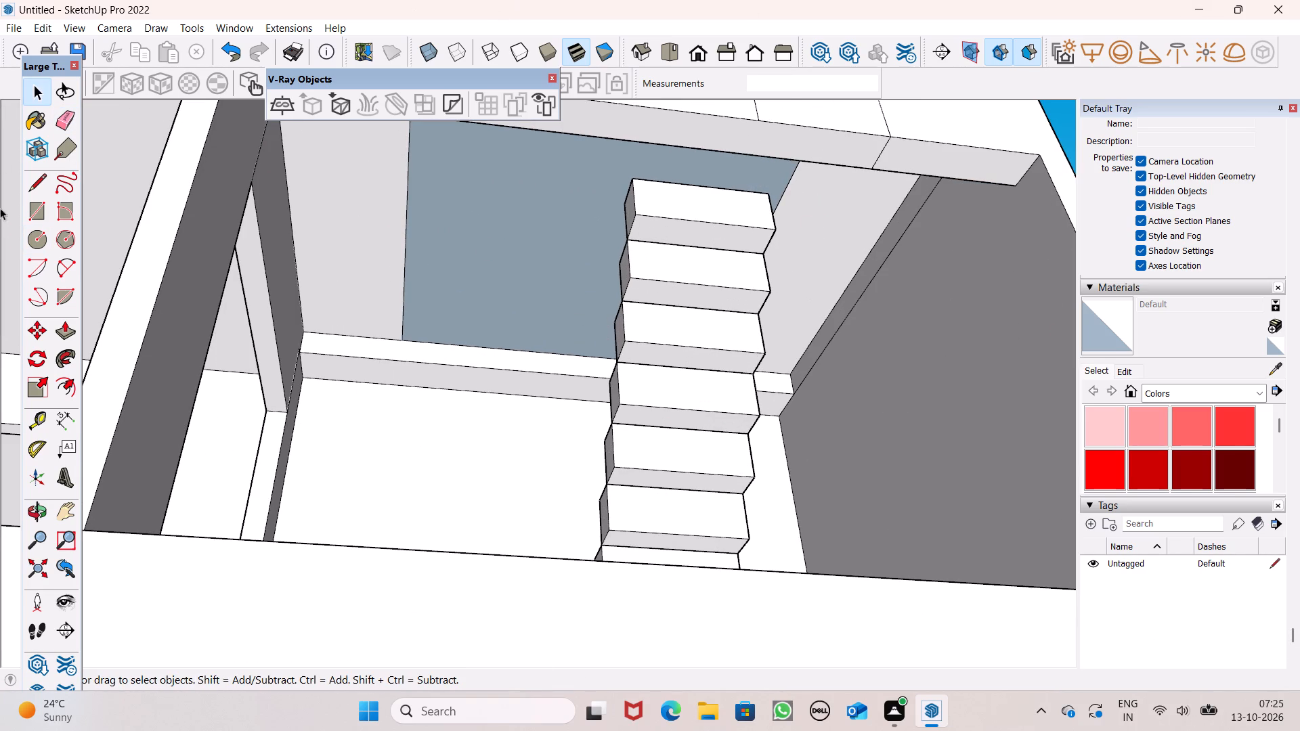
# Push/Pull the ceiling face beside the staircase's top step upward by about 7' 11 11/16" to open a recess above the stairs.
pyautogui.click(61, 329)
pyautogui.moveTo(537, 208); pyautogui.dragTo(539, 202)
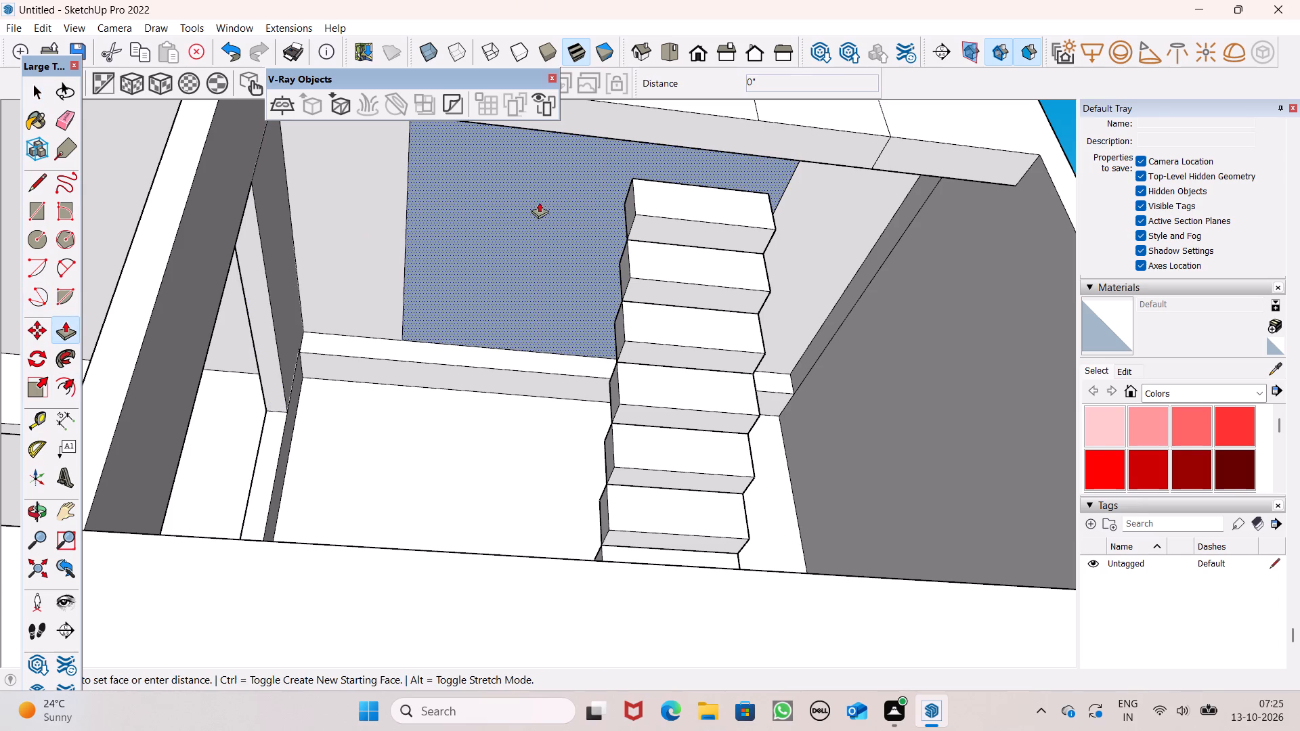
pyautogui.moveTo(539, 202); pyautogui.dragTo(582, 76)
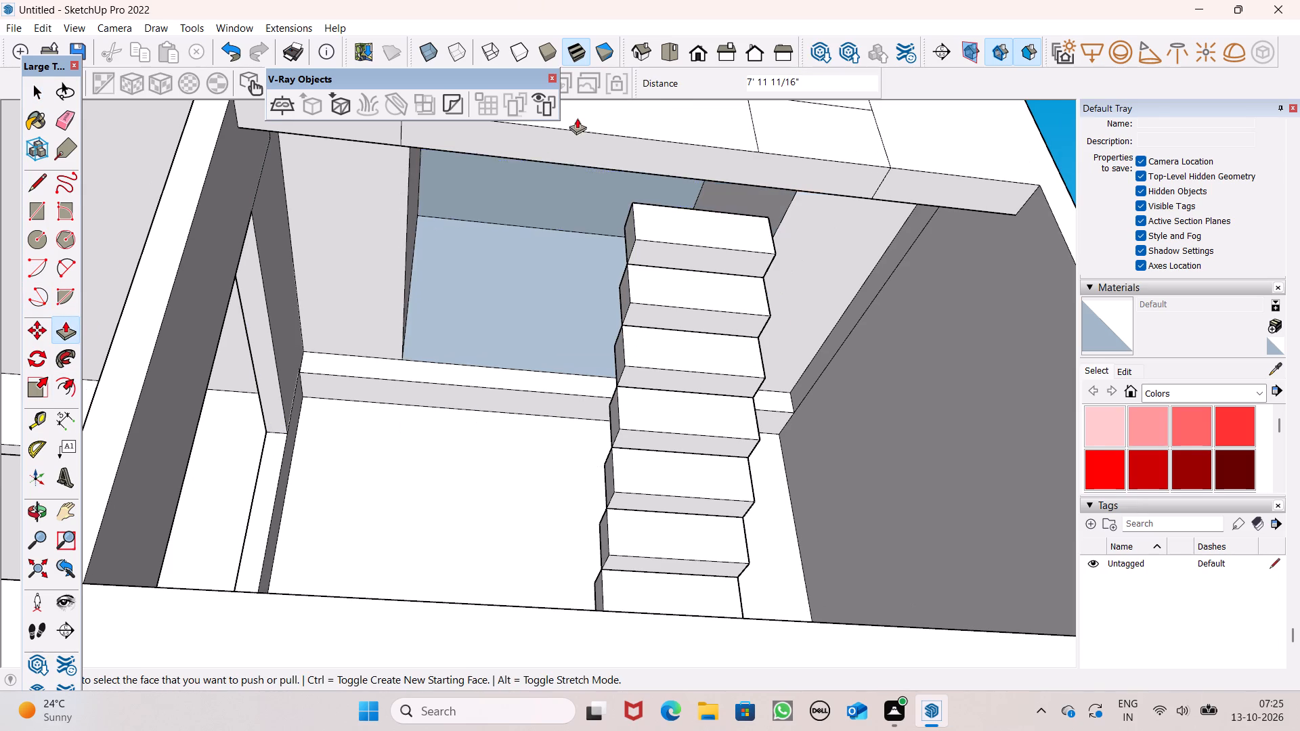
# Examine the staircase bay and the whole house from the side and the front.
pyautogui.scroll(-5, 590, 237)
pyautogui.moveTo(633, 311); pyautogui.dragTo(910, 497, button='middle')
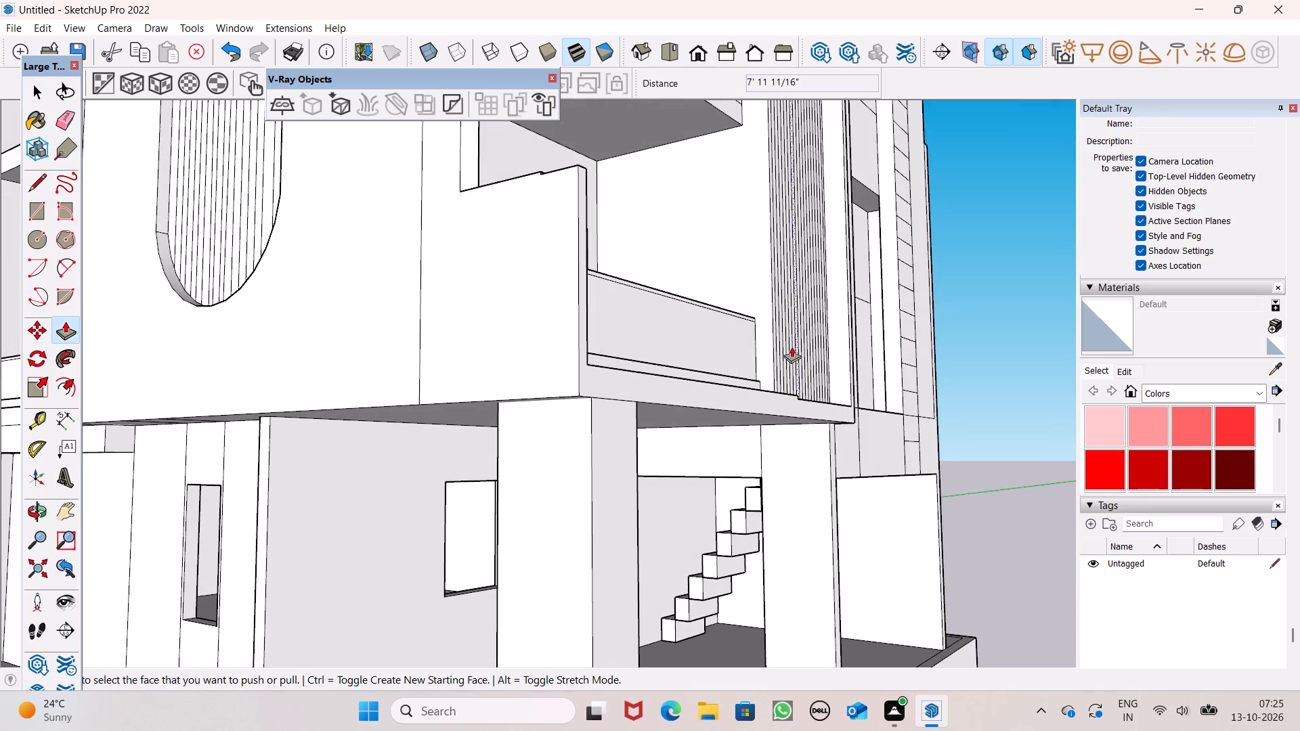
pyautogui.scroll(-7, 792, 347)
pyautogui.moveTo(867, 419); pyautogui.dragTo(892, 508, button='middle')
pyautogui.press('space')
pyautogui.scroll(-5, 858, 350)
pyautogui.moveTo(918, 460); pyautogui.dragTo(599, 449, button='middle')
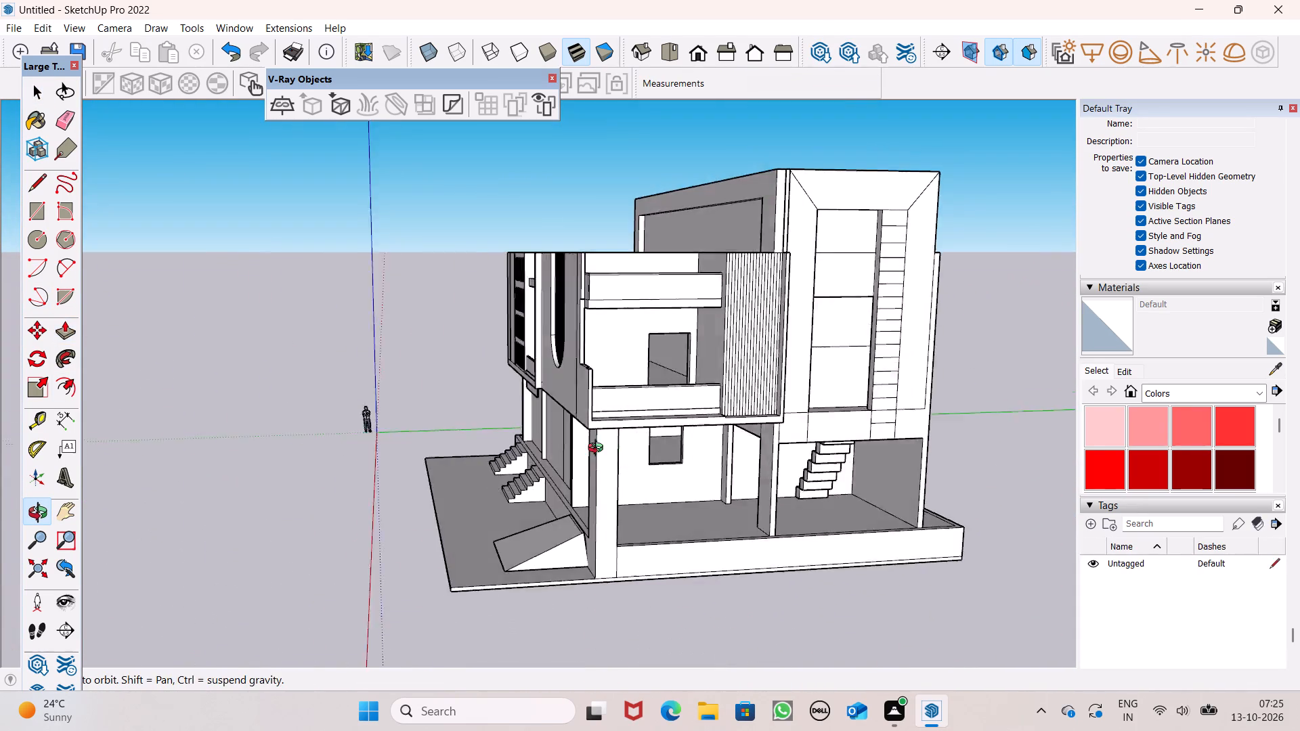
pyautogui.moveTo(599, 449); pyautogui.dragTo(552, 441, button='middle')
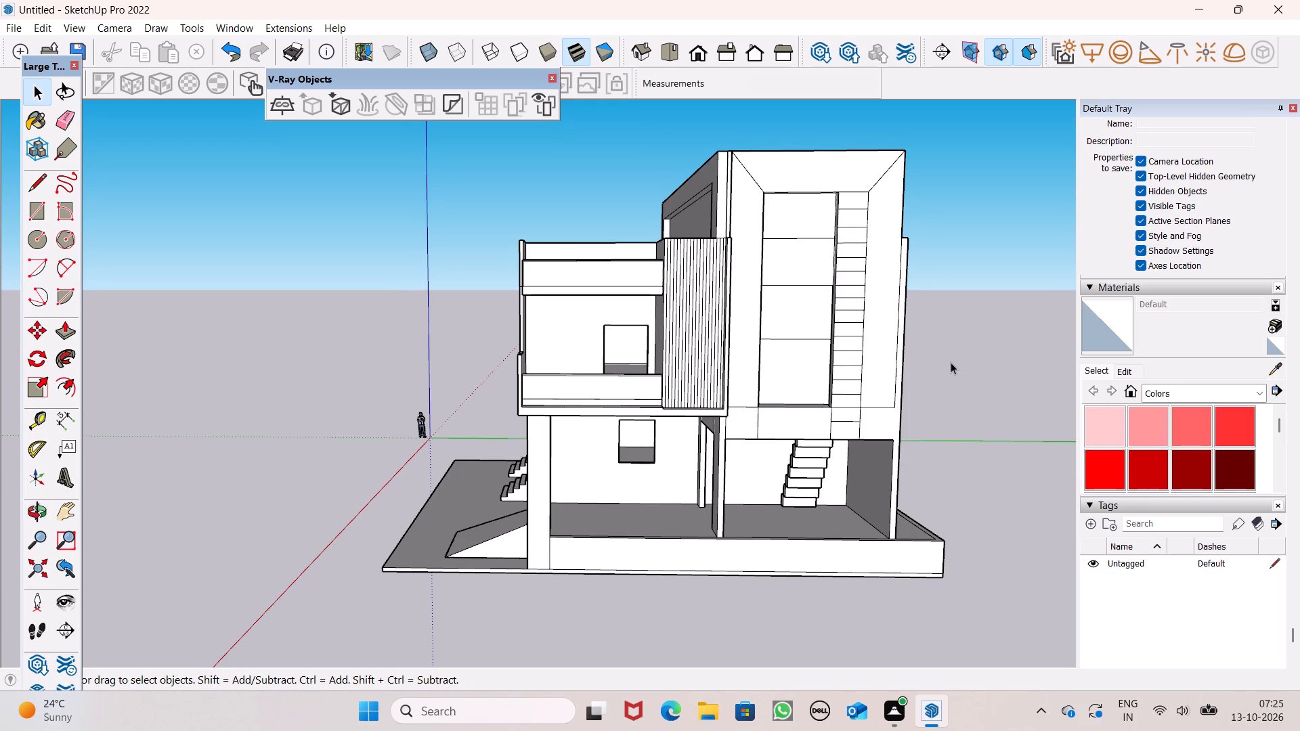
pyautogui.scroll(-2, 691, 369)
pyautogui.moveTo(638, 464); pyautogui.dragTo(1167, 506, button='middle')
pyautogui.scroll(1, 679, 467)
pyautogui.moveTo(678, 483); pyautogui.dragTo(684, 504, button='middle')
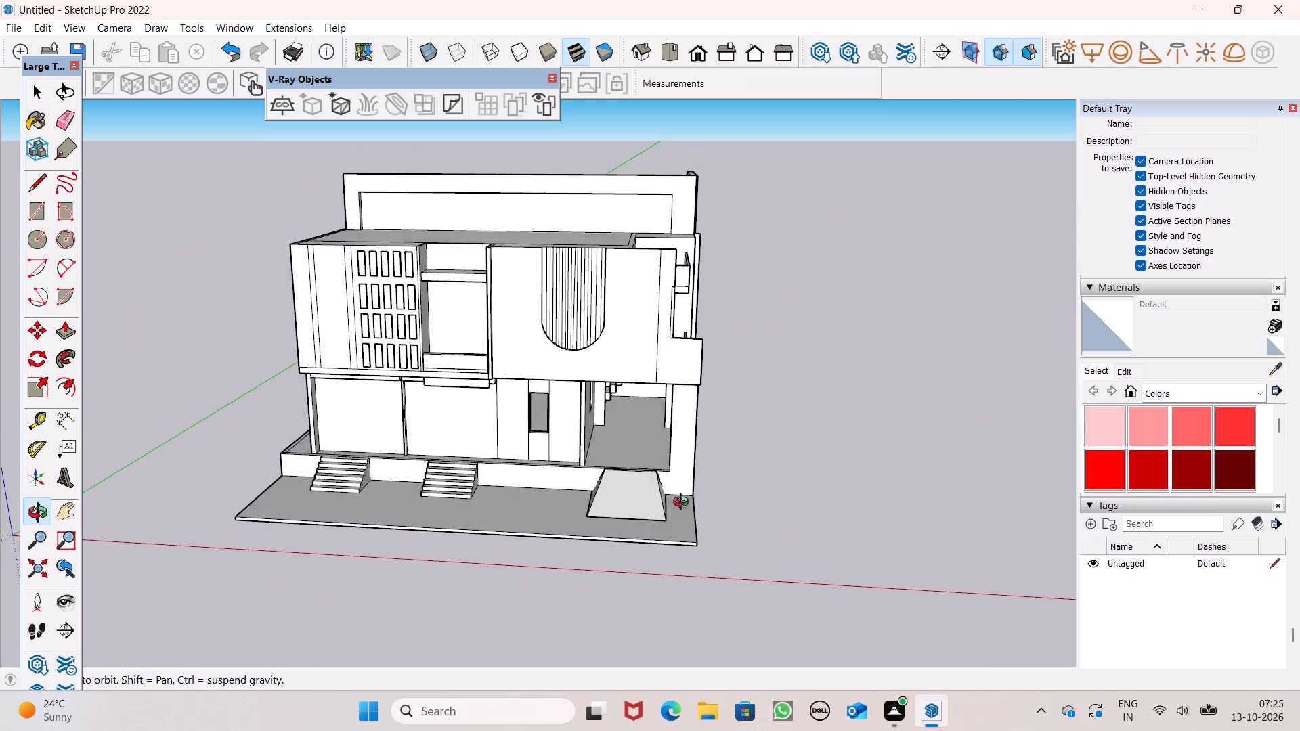
pyautogui.moveTo(684, 504); pyautogui.dragTo(779, 520, button='middle')
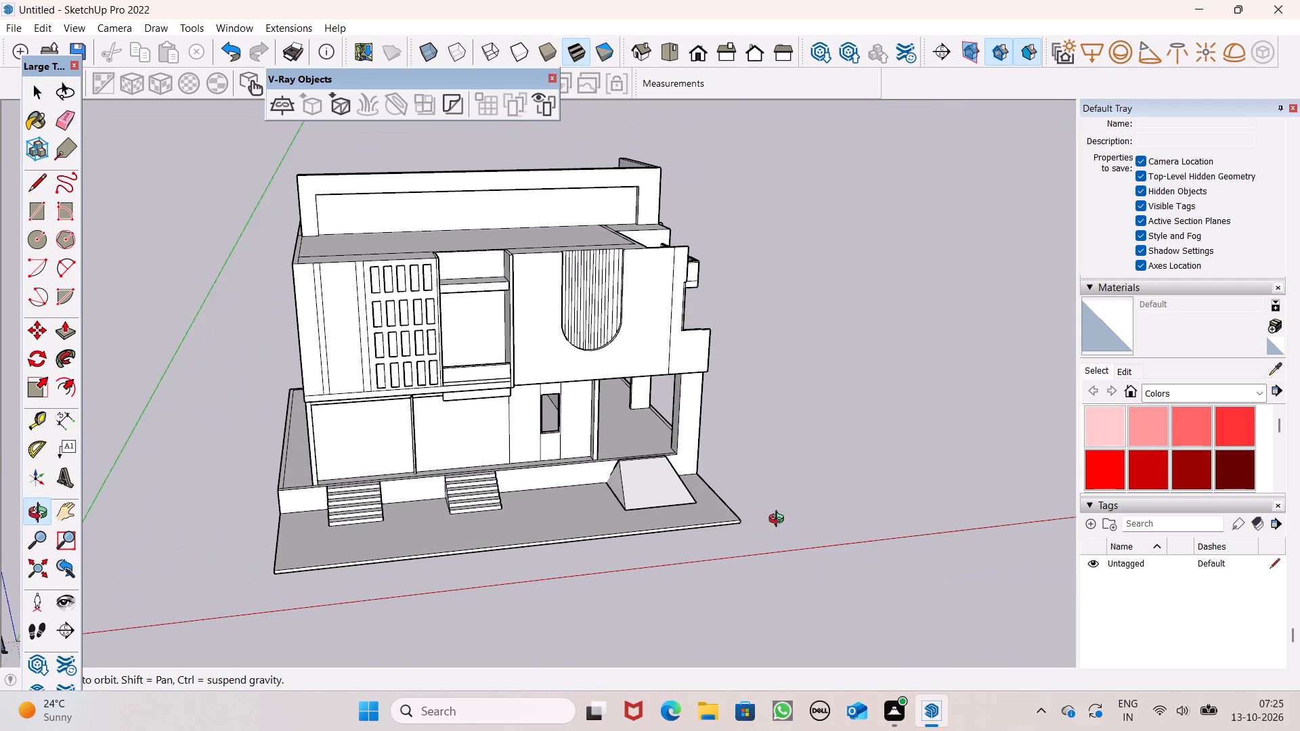
pyautogui.moveTo(779, 520); pyautogui.dragTo(725, 515, button='middle')
pyautogui.scroll(-2, 630, 406)
pyautogui.moveTo(871, 505); pyautogui.dragTo(855, 442, button='middle')
# Draw an upright freestanding rectangle about 10' 9" tall beside the house, parallel to the front facade.
pyautogui.click(39, 214)
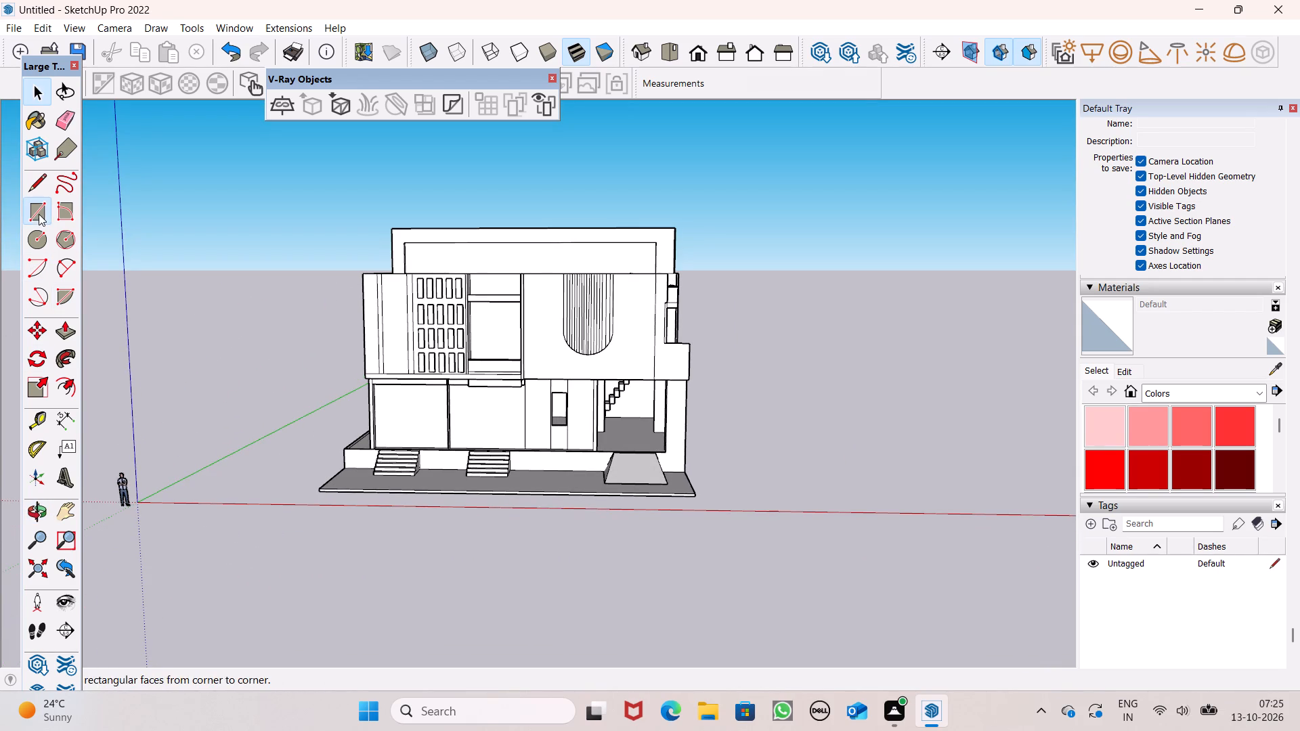
pyautogui.moveTo(797, 553); pyautogui.dragTo(796, 520, button='middle')
pyautogui.click(779, 421)
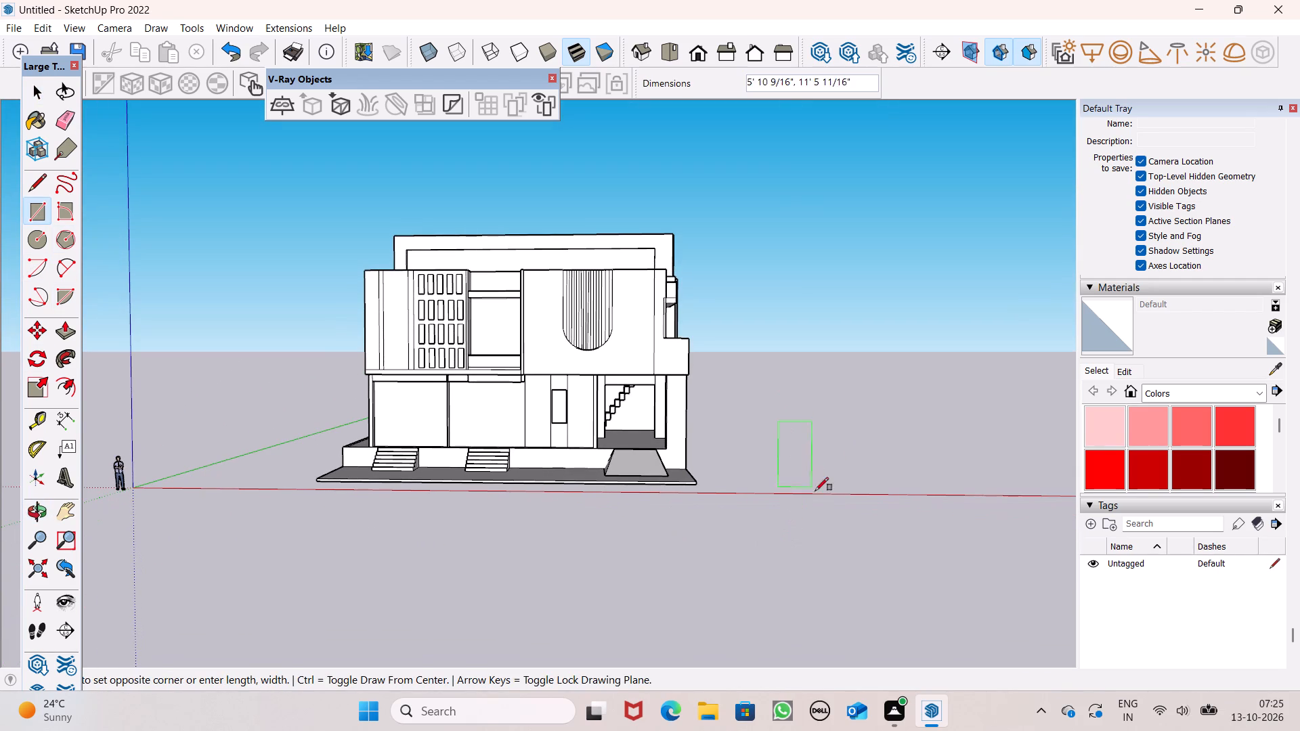
pyautogui.click(861, 485)
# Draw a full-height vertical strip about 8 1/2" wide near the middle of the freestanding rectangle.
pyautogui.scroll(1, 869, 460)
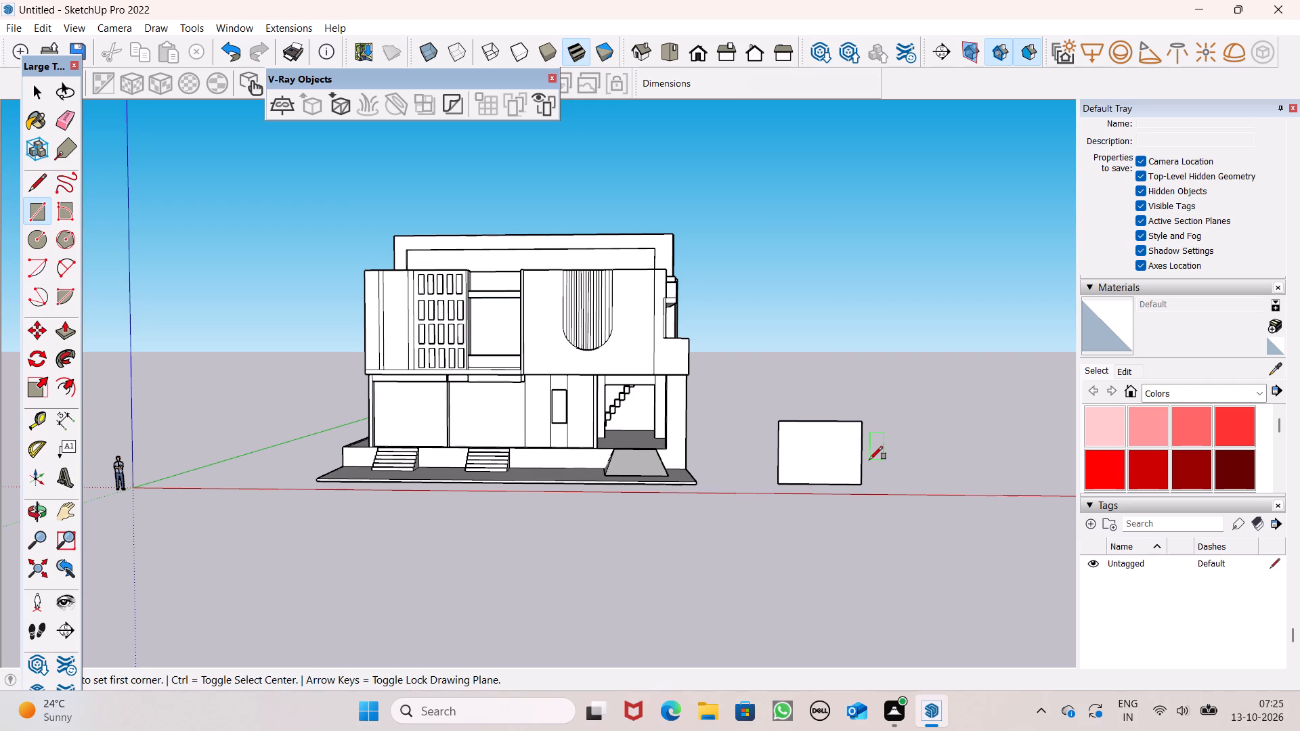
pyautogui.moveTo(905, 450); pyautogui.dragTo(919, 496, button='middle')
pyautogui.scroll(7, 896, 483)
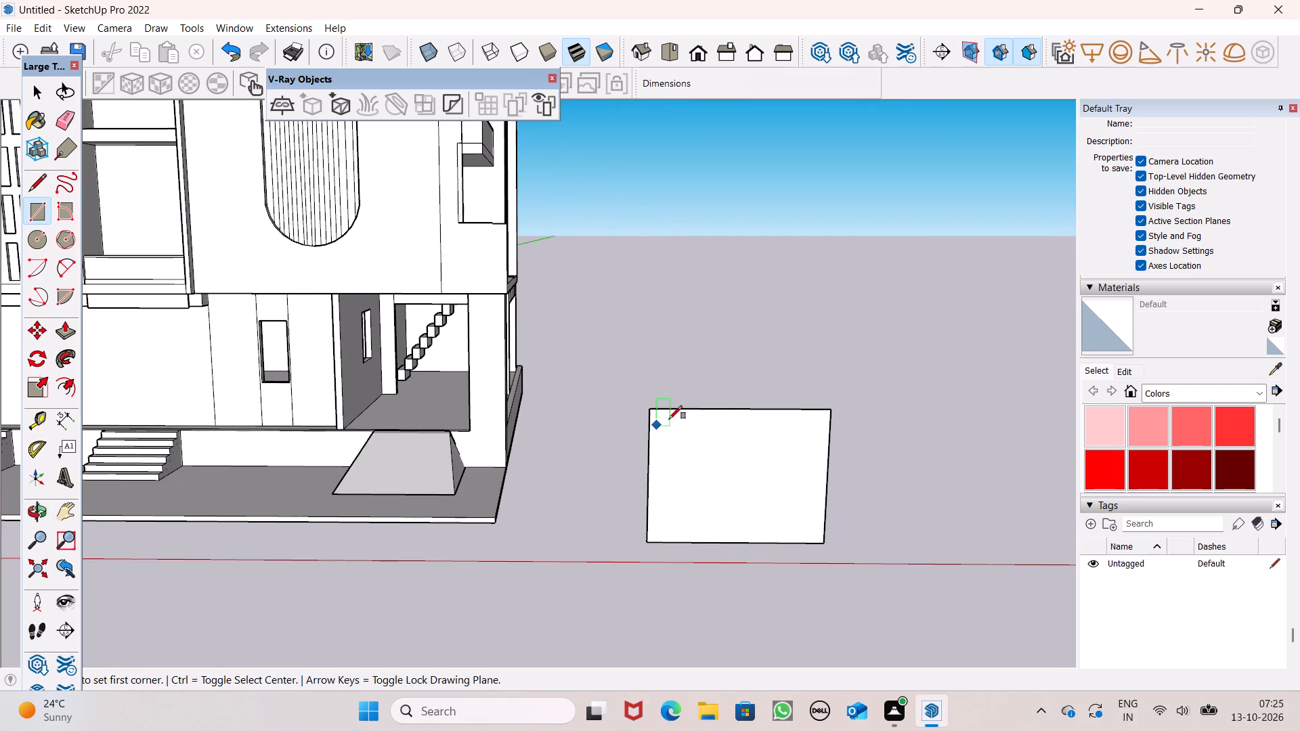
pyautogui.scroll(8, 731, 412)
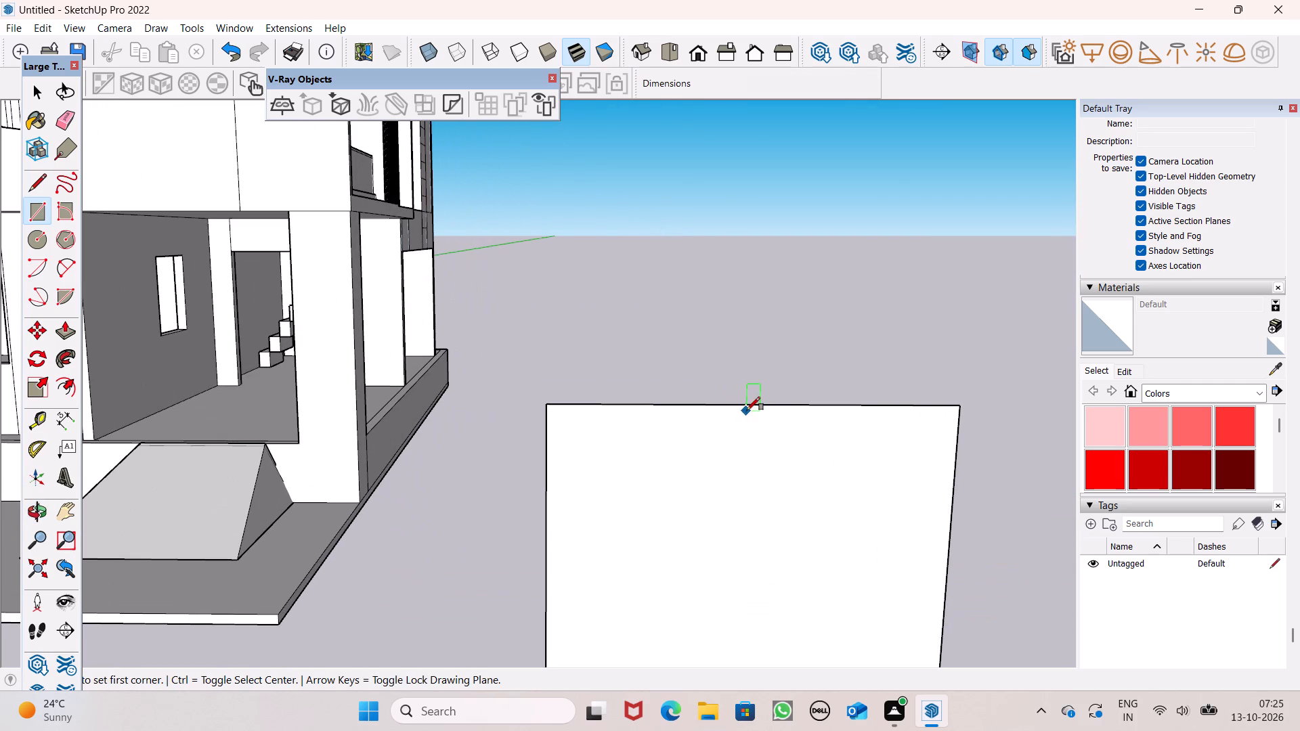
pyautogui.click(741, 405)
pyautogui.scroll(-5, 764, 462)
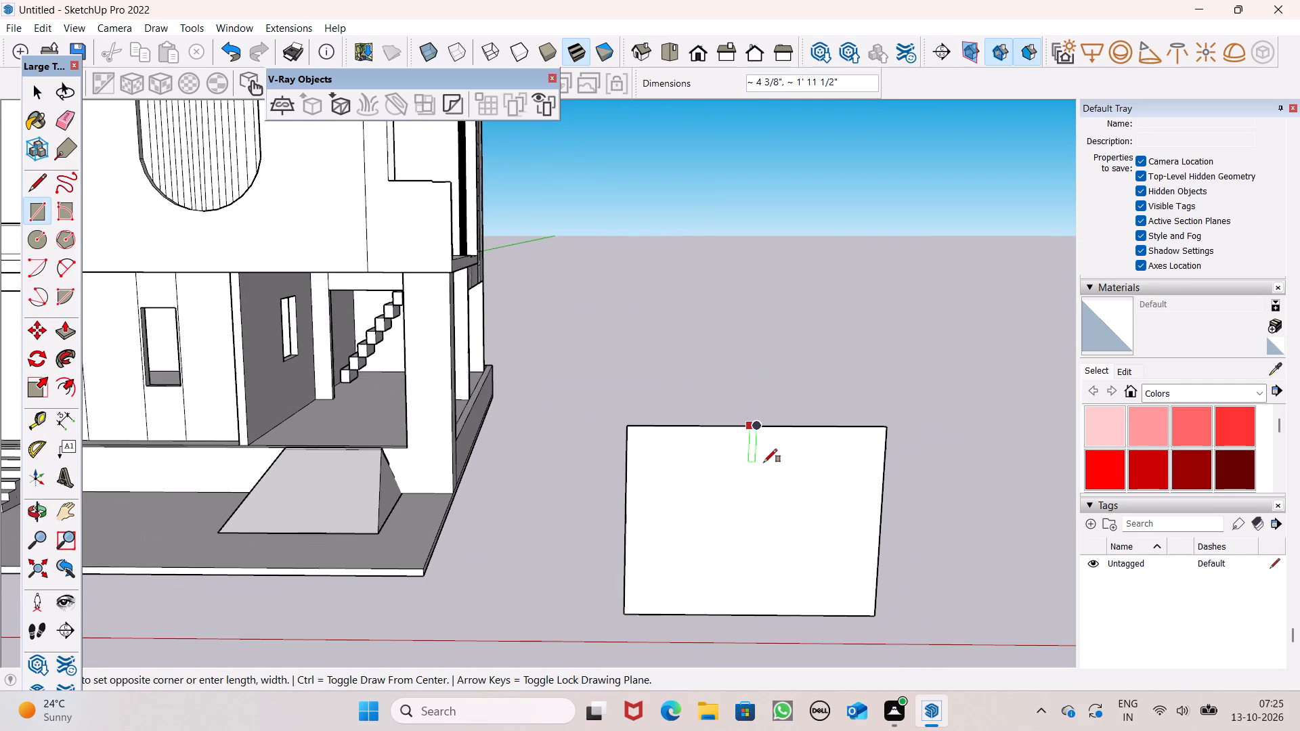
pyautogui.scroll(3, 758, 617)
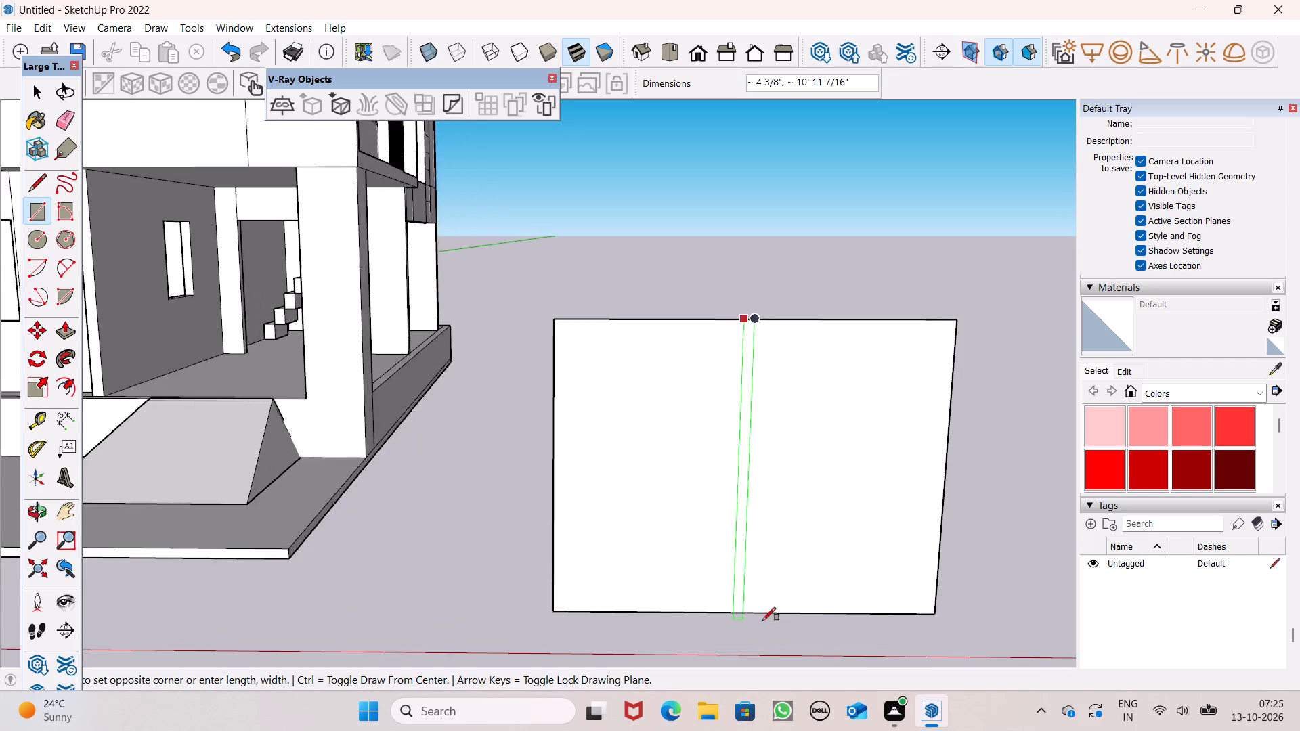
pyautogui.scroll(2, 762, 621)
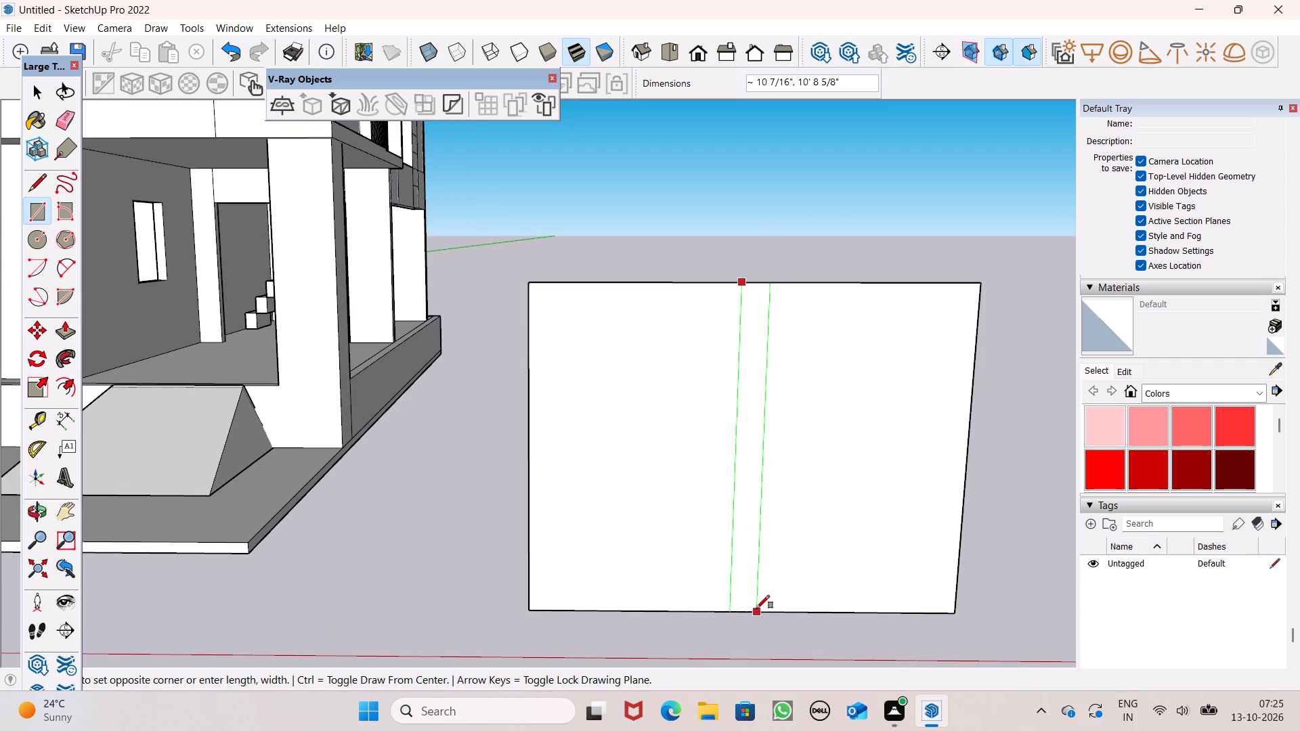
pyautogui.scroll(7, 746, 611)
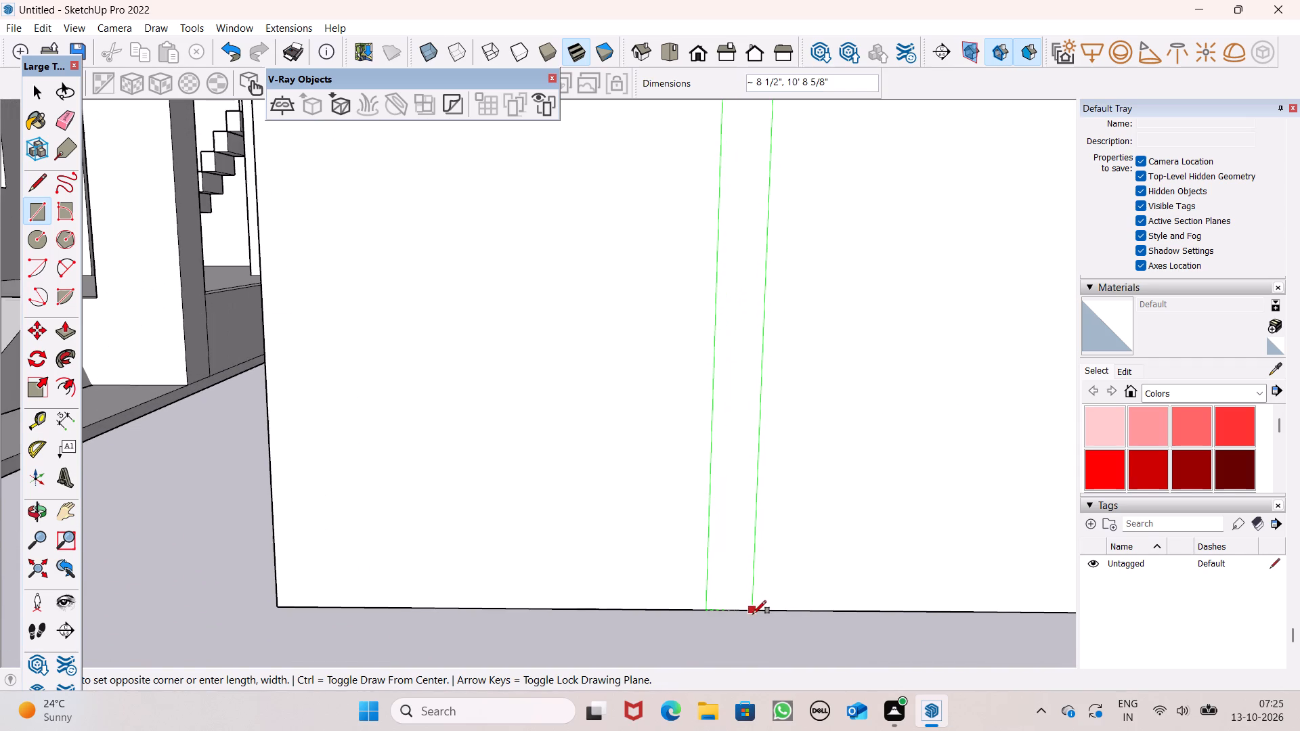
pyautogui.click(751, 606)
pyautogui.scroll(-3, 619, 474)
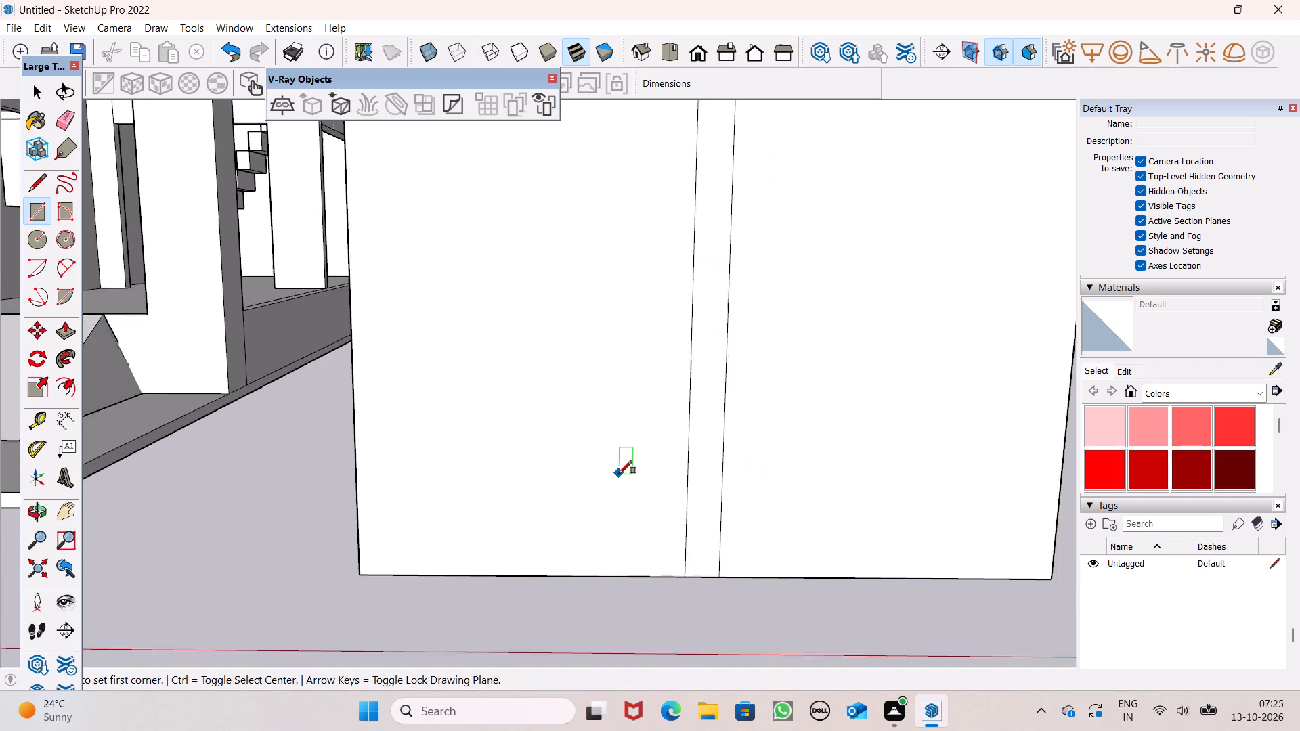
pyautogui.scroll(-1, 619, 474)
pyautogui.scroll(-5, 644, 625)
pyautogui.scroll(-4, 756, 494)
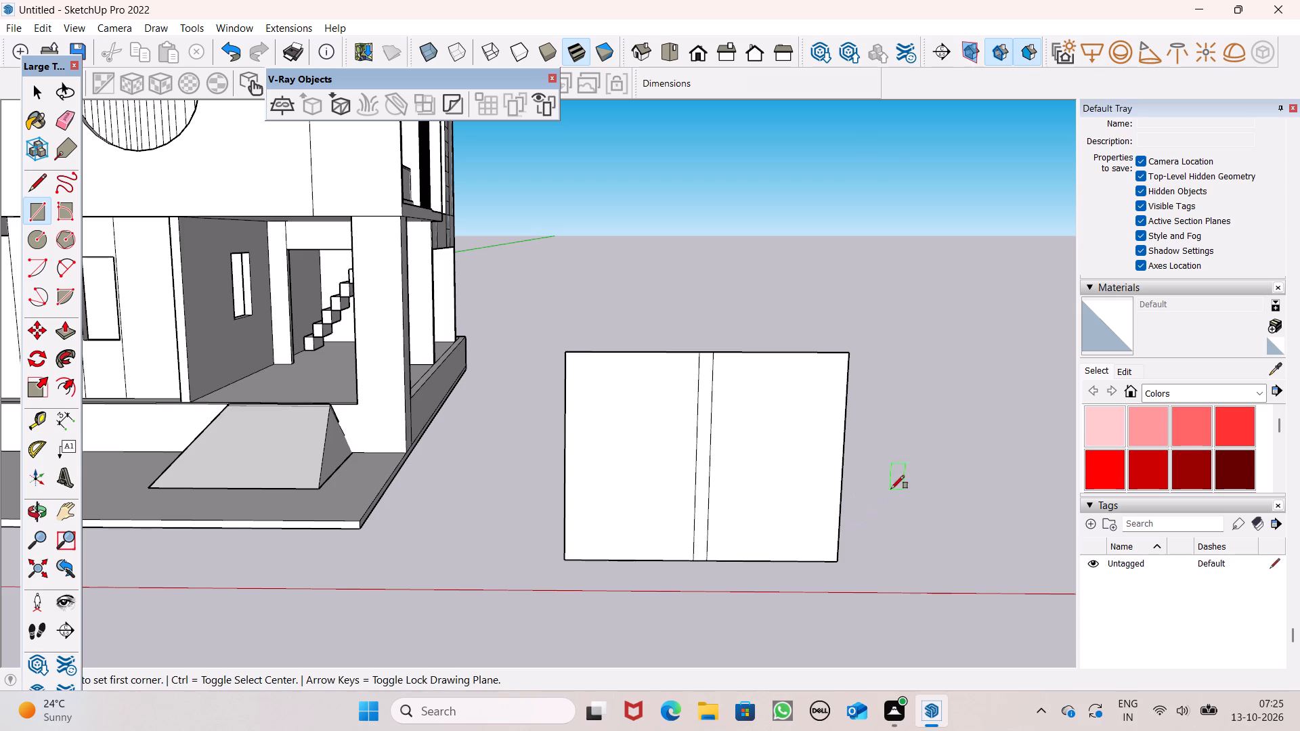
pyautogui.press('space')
# Undo the middle strip and offset the freestanding rectangle's outline inward to form a narrow frame border.
pyautogui.scroll(-4, 884, 462)
pyautogui.moveTo(898, 511); pyautogui.dragTo(806, 514, button='middle')
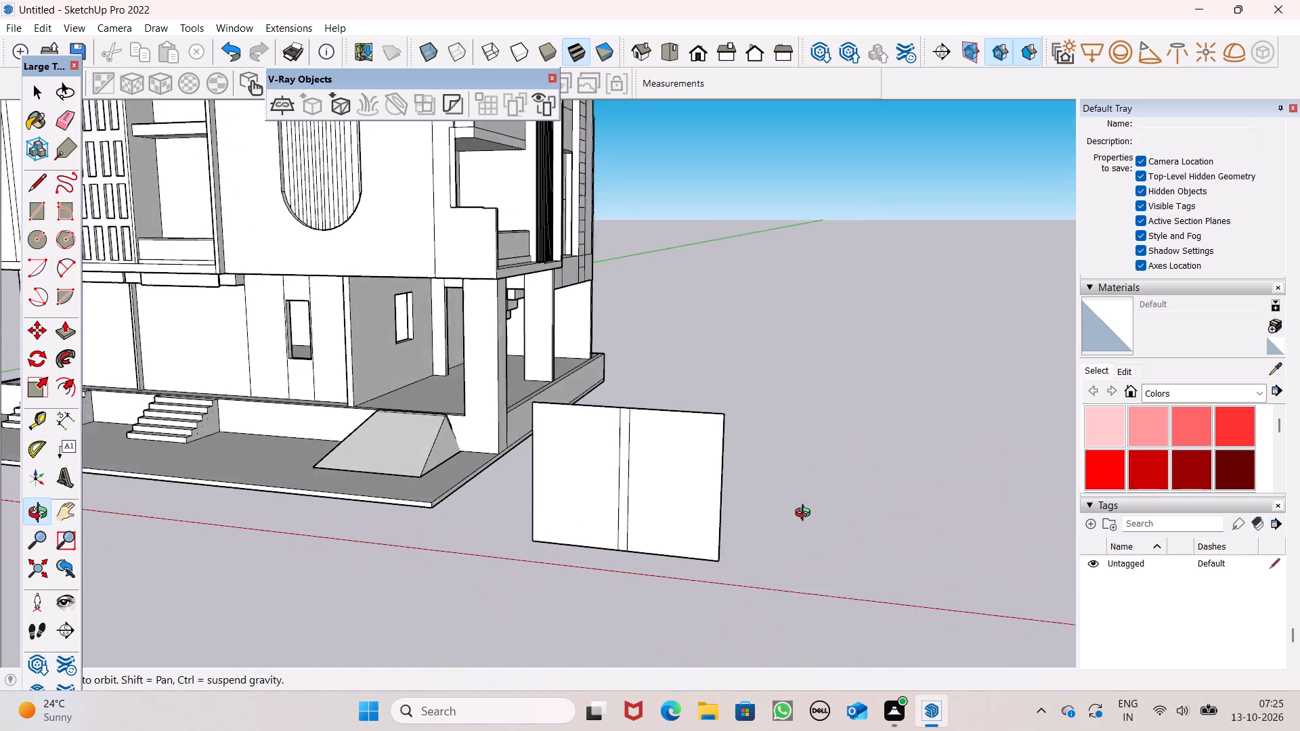
pyautogui.moveTo(806, 514); pyautogui.dragTo(811, 503, button='middle')
pyautogui.scroll(1, 513, 219)
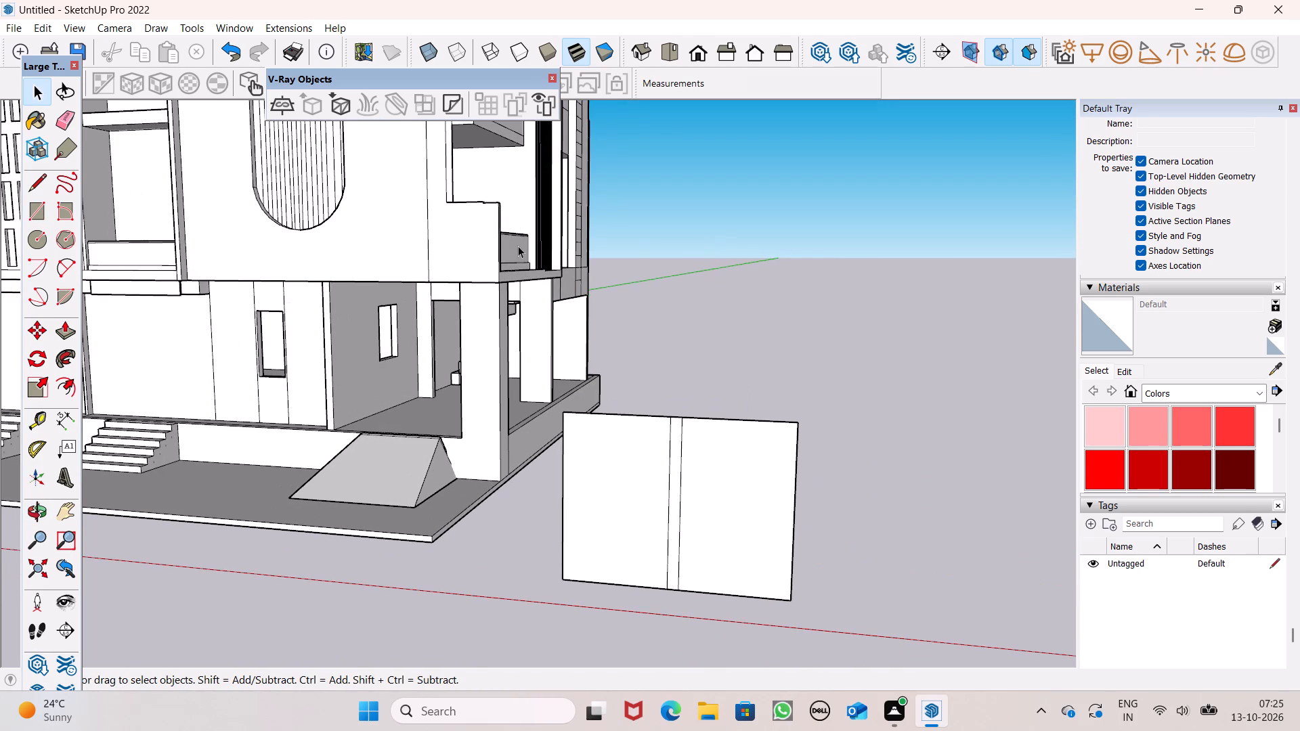
pyautogui.moveTo(646, 449); pyautogui.dragTo(666, 440, button='middle')
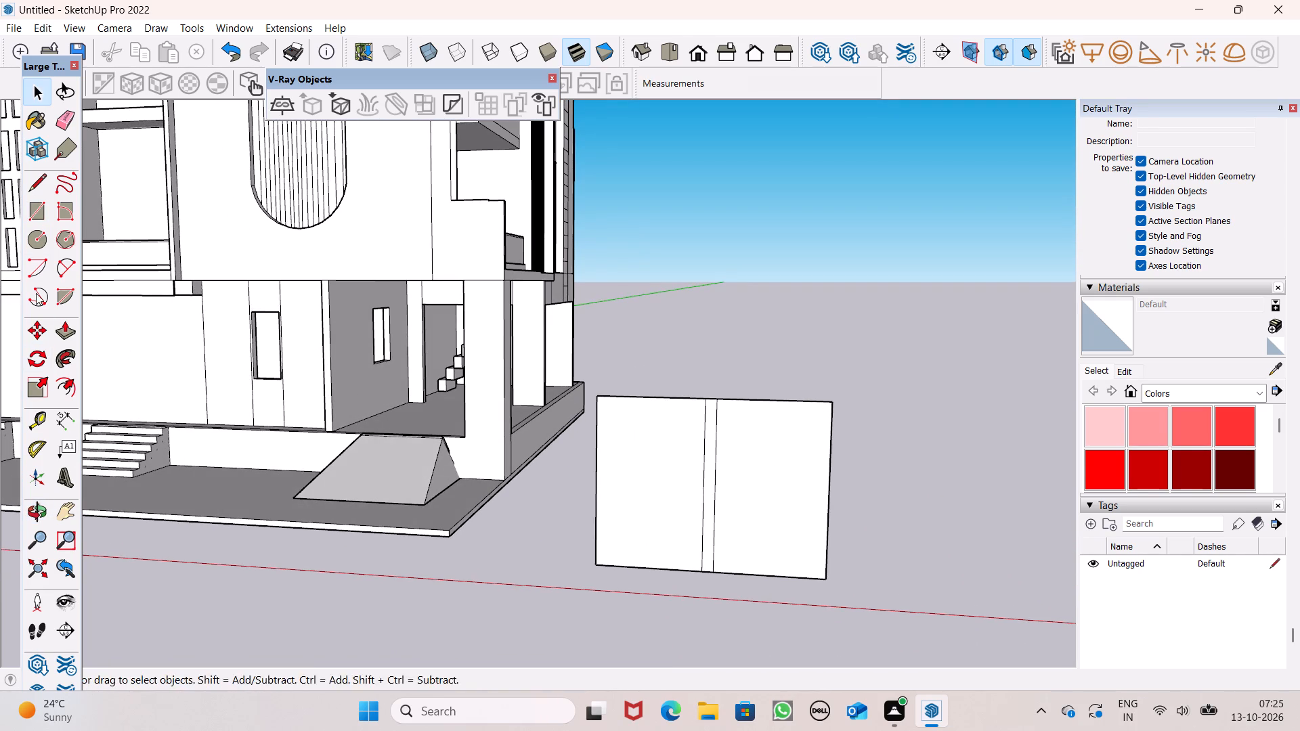
pyautogui.click(60, 380)
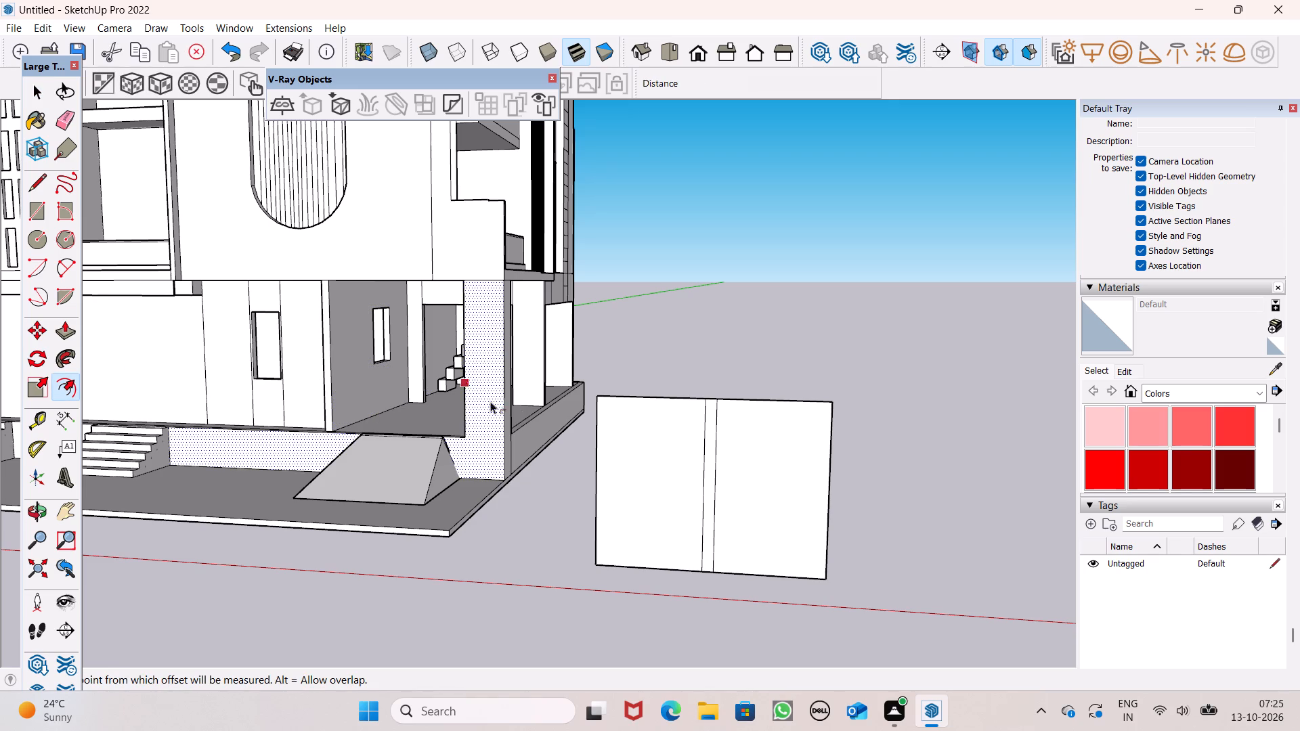
pyautogui.hotkey('ctrl', 'z')
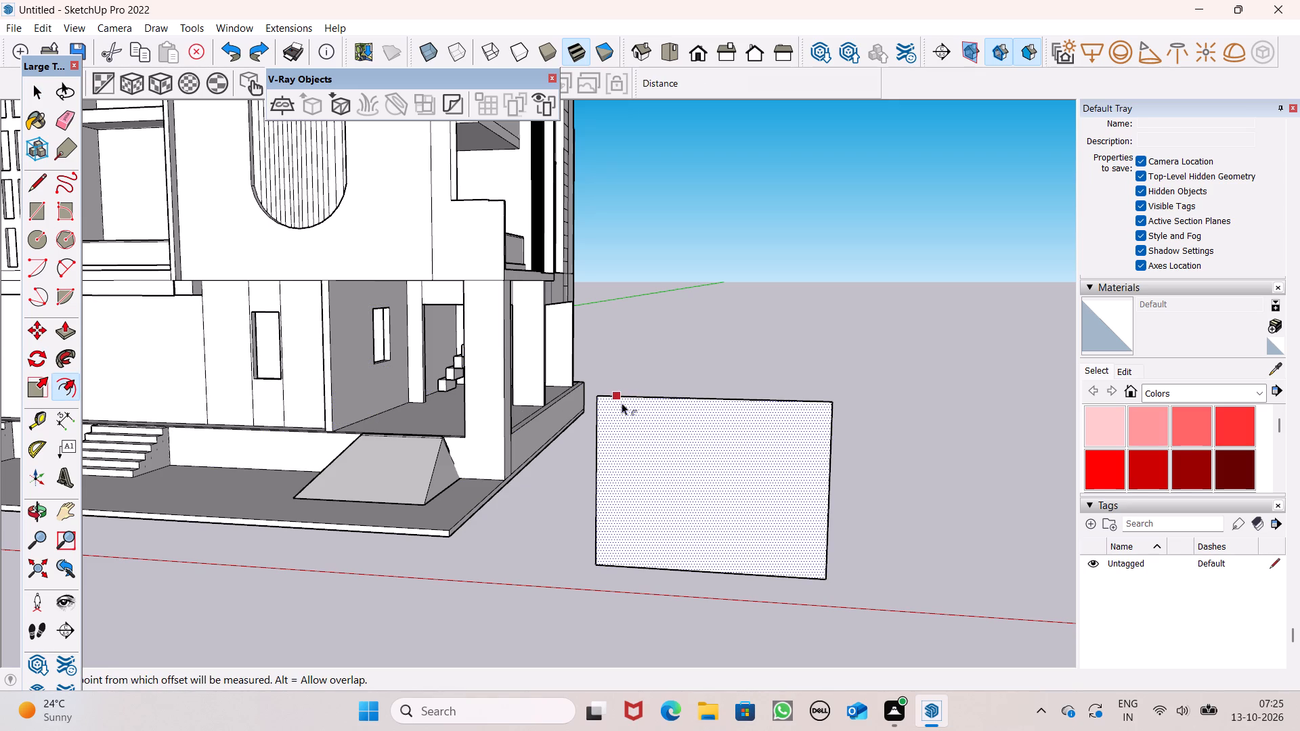
pyautogui.click(666, 409)
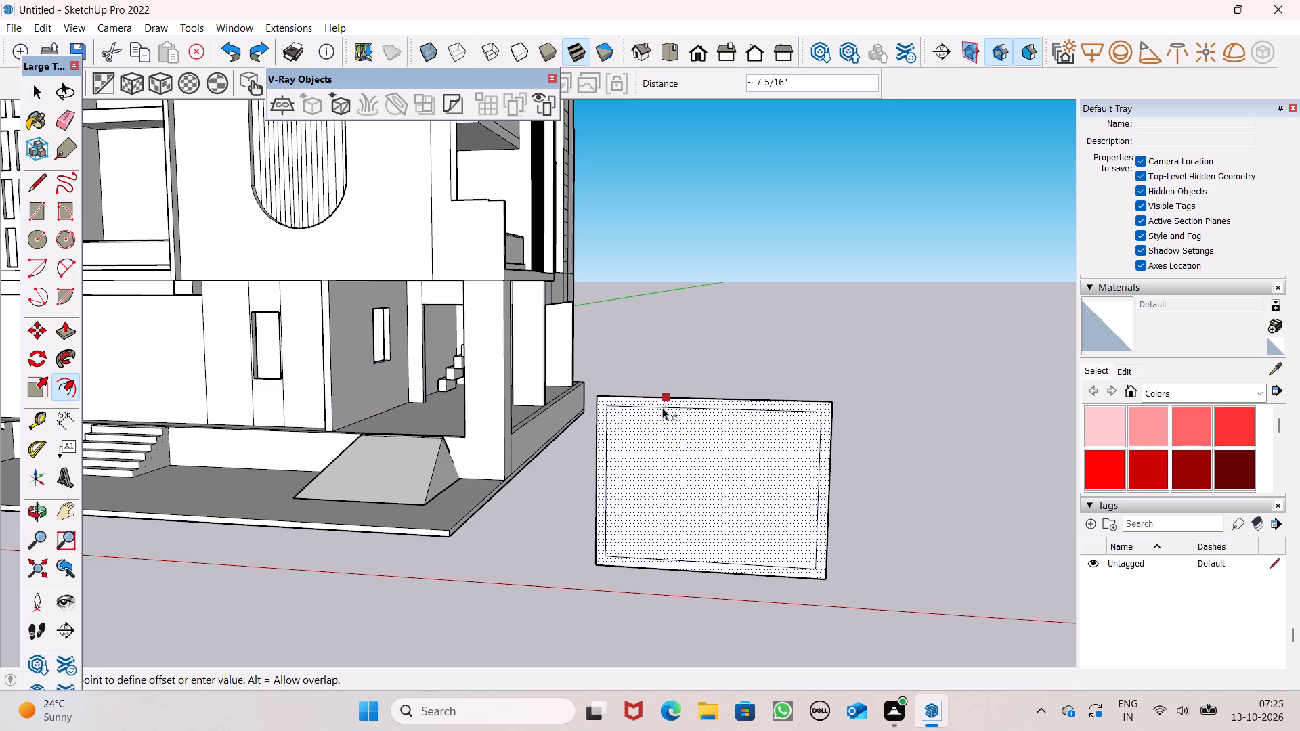
pyautogui.press('space')
pyautogui.click(726, 328)
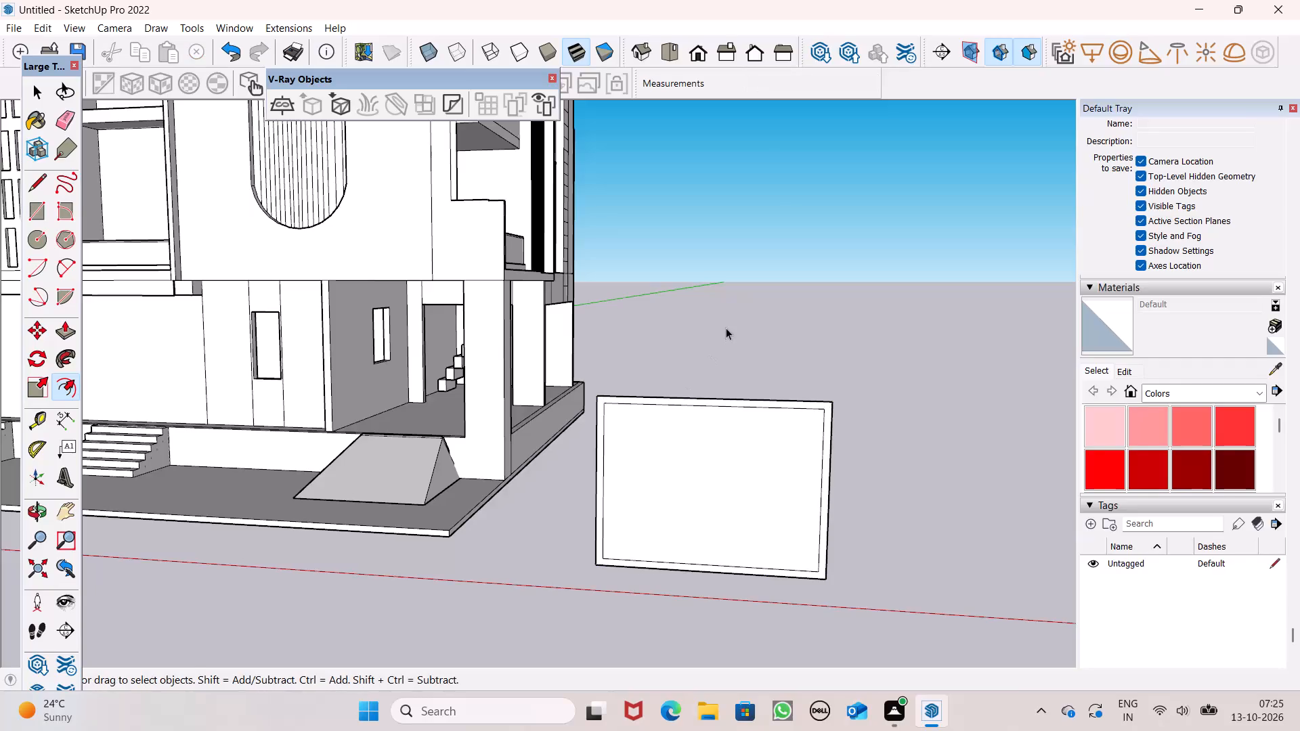
# Draw a vertical divider strip about 8" wide and 9' 10" tall near the middle of the inner rectangle, between its top and bottom edges.
pyautogui.moveTo(737, 499); pyautogui.dragTo(777, 502, button='middle')
pyautogui.scroll(1, 777, 504)
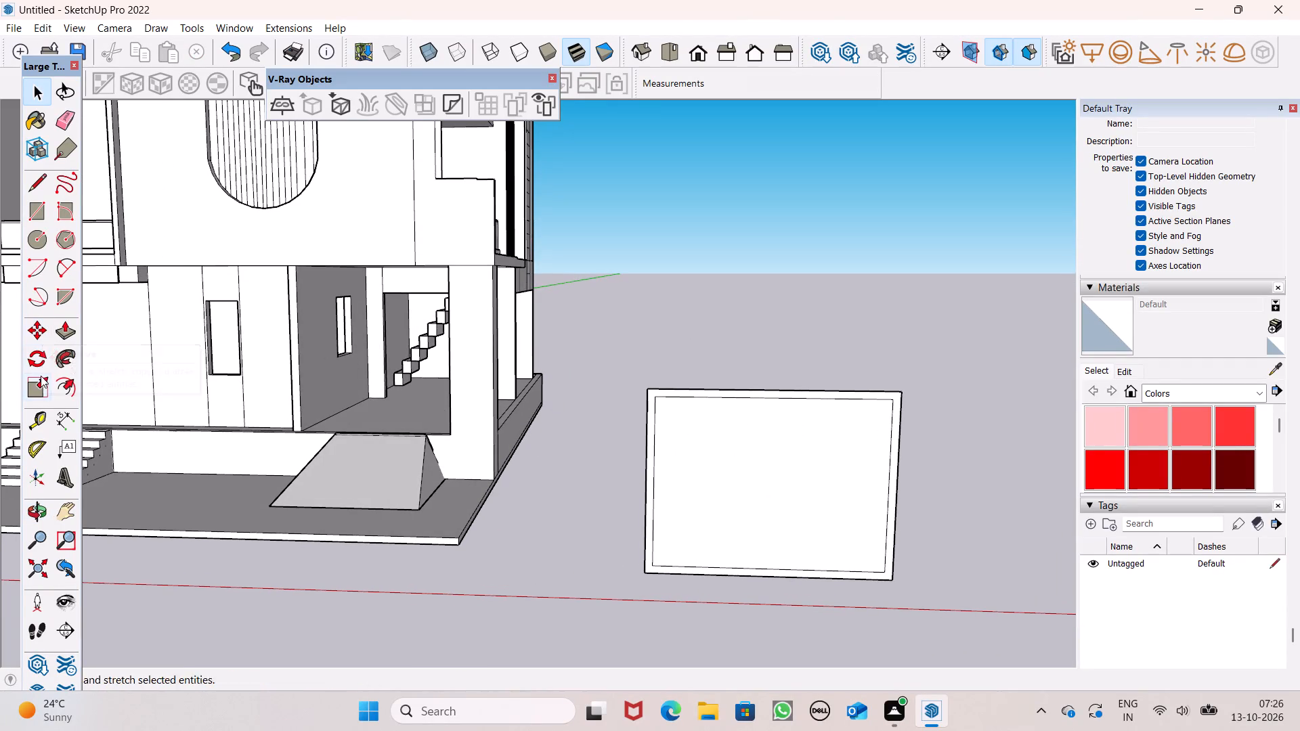
pyautogui.click(34, 213)
pyautogui.scroll(-5, 34, 217)
pyautogui.scroll(3, 887, 500)
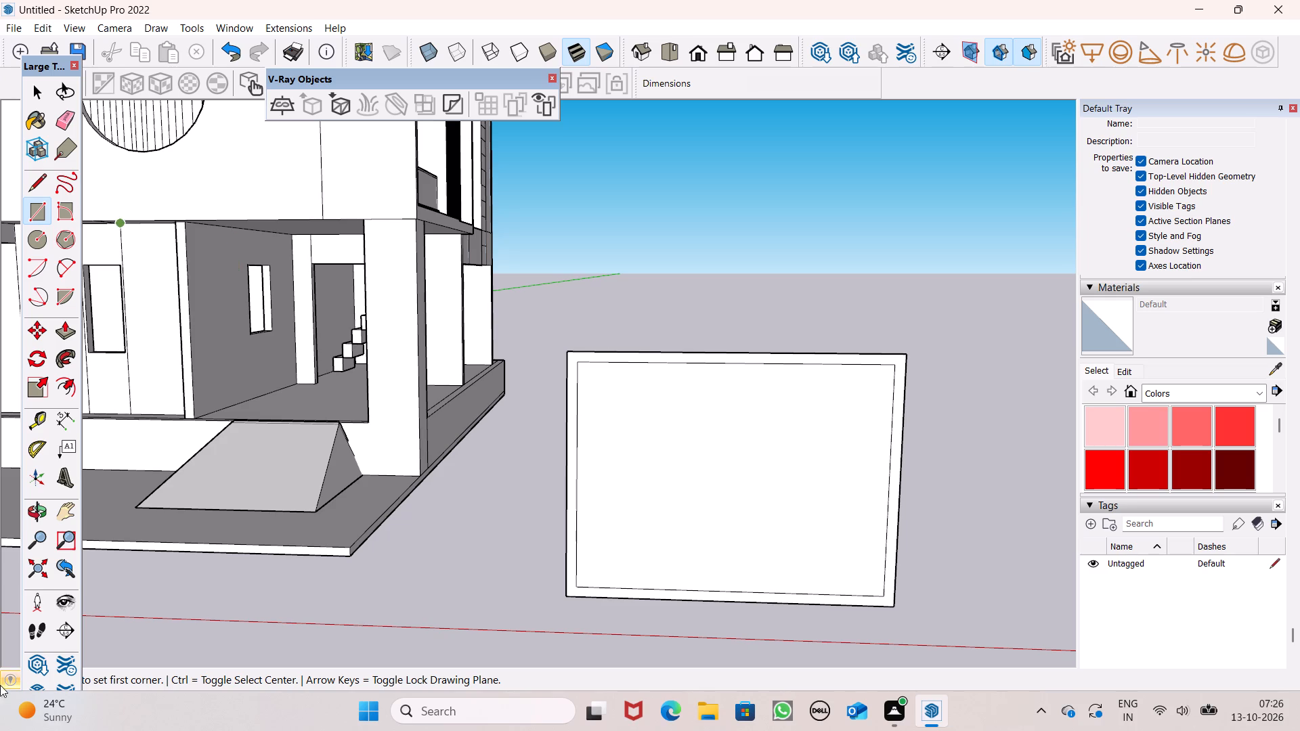
pyautogui.scroll(-4, 631, 443)
pyautogui.moveTo(700, 560); pyautogui.dragTo(771, 574, button='middle')
pyautogui.moveTo(769, 573); pyautogui.dragTo(757, 571, button='middle')
pyautogui.scroll(5, 827, 500)
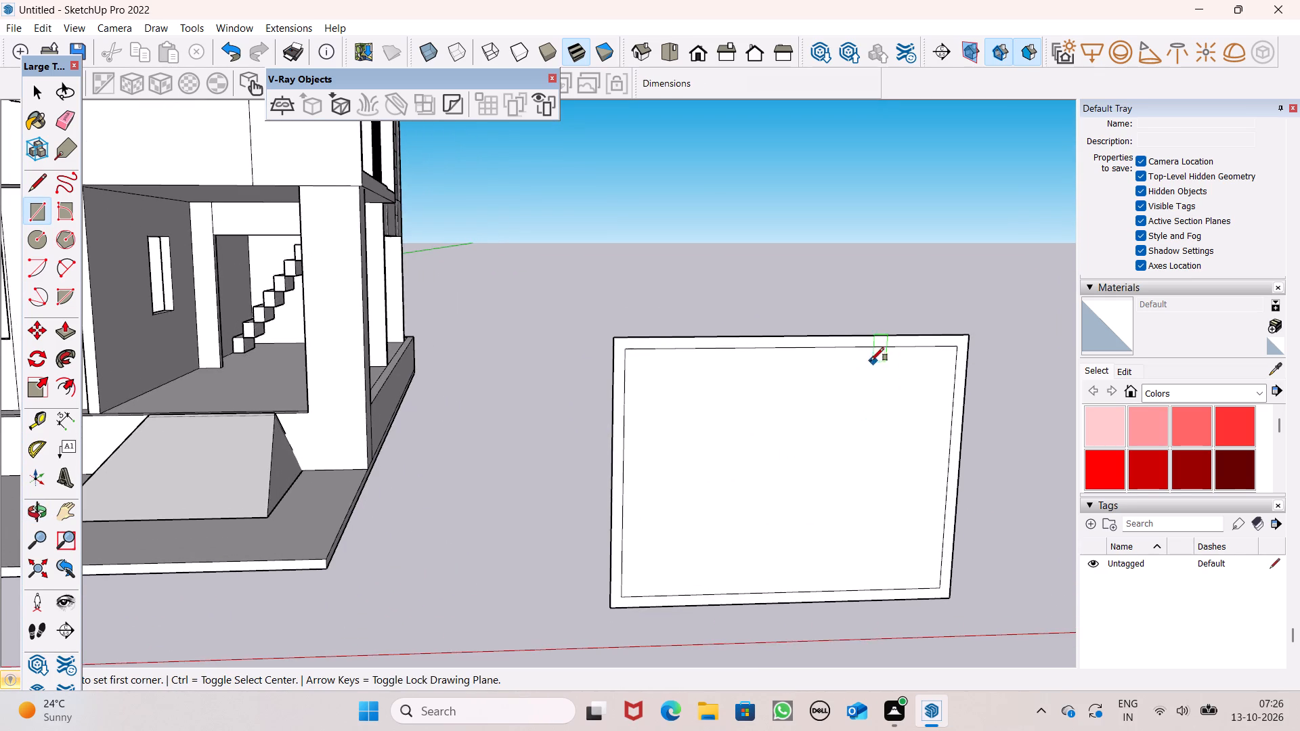
pyautogui.scroll(3, 845, 357)
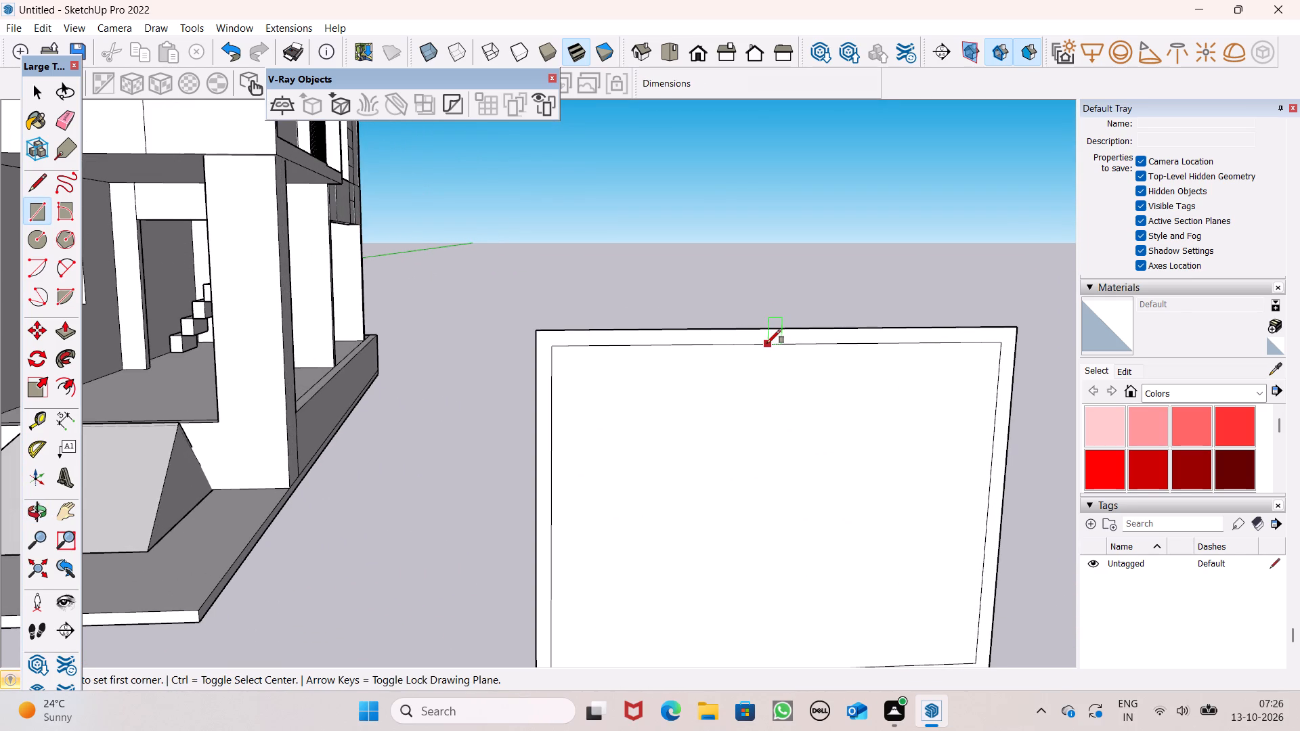
pyautogui.click(764, 342)
pyautogui.scroll(-6, 796, 368)
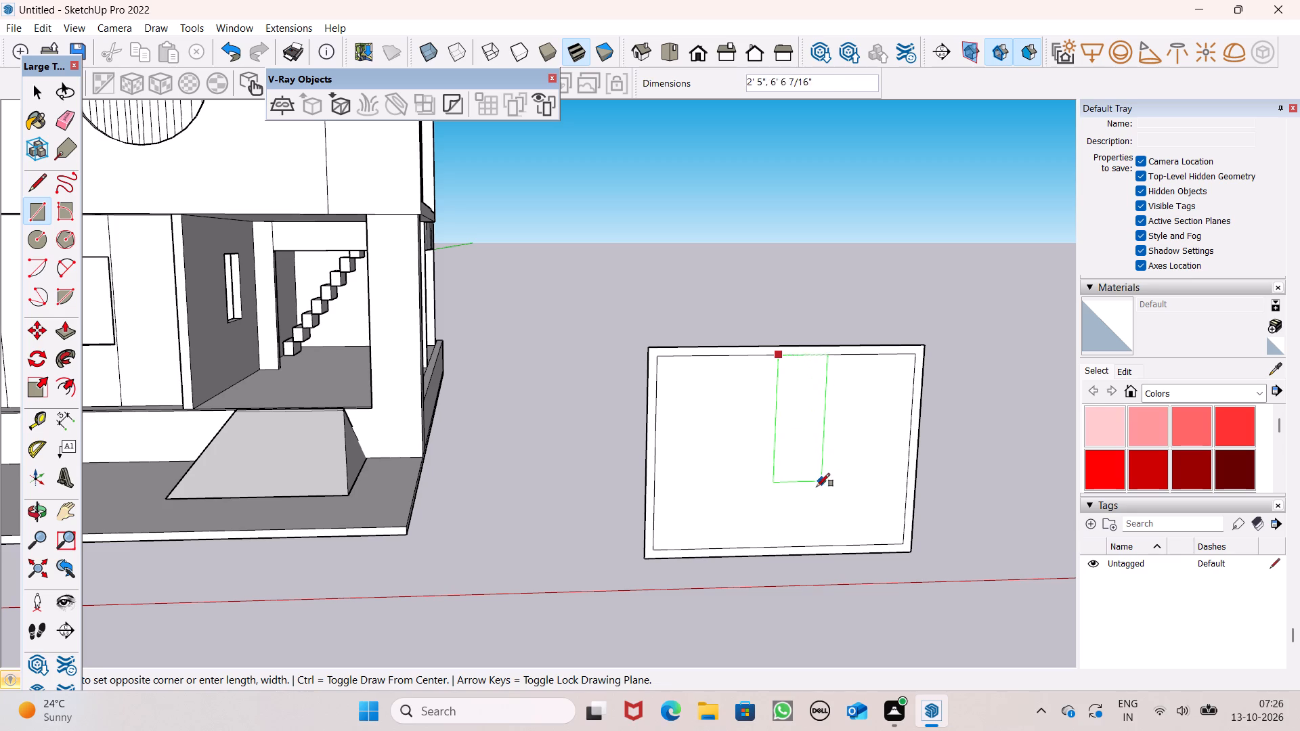
pyautogui.scroll(7, 793, 548)
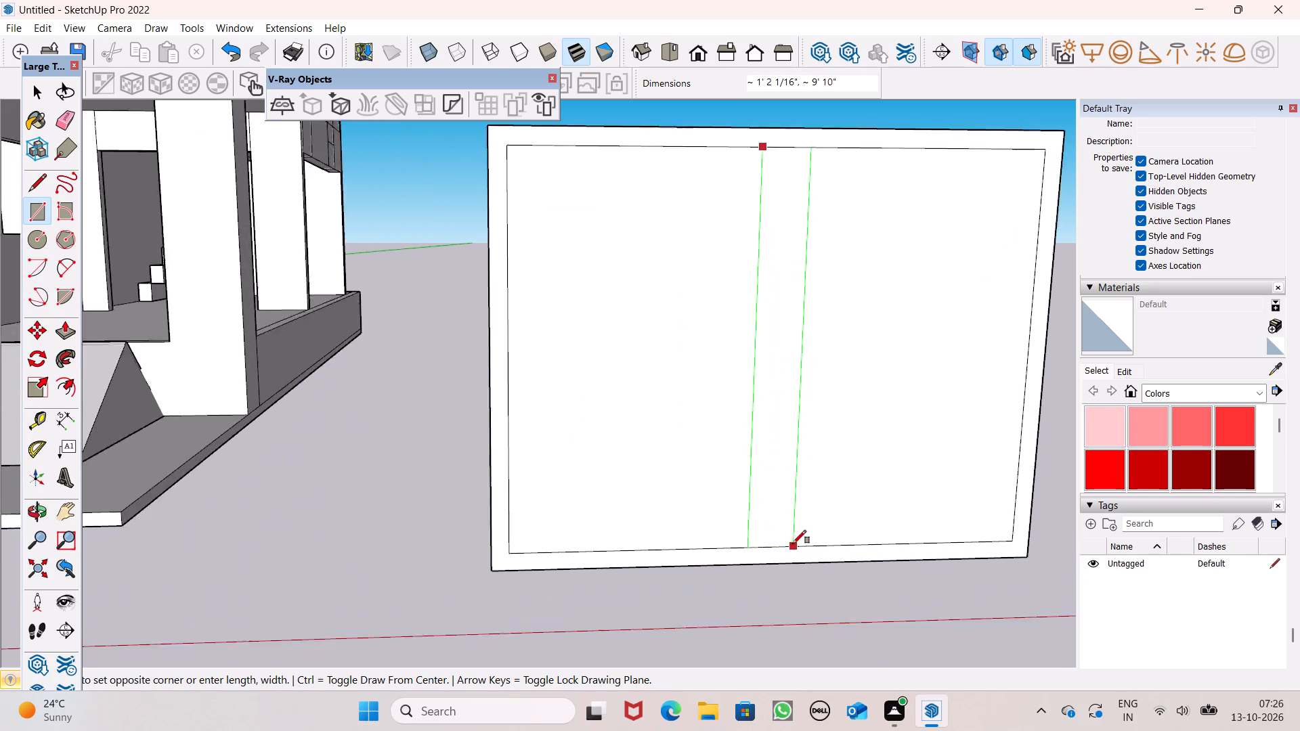
pyautogui.scroll(4, 793, 544)
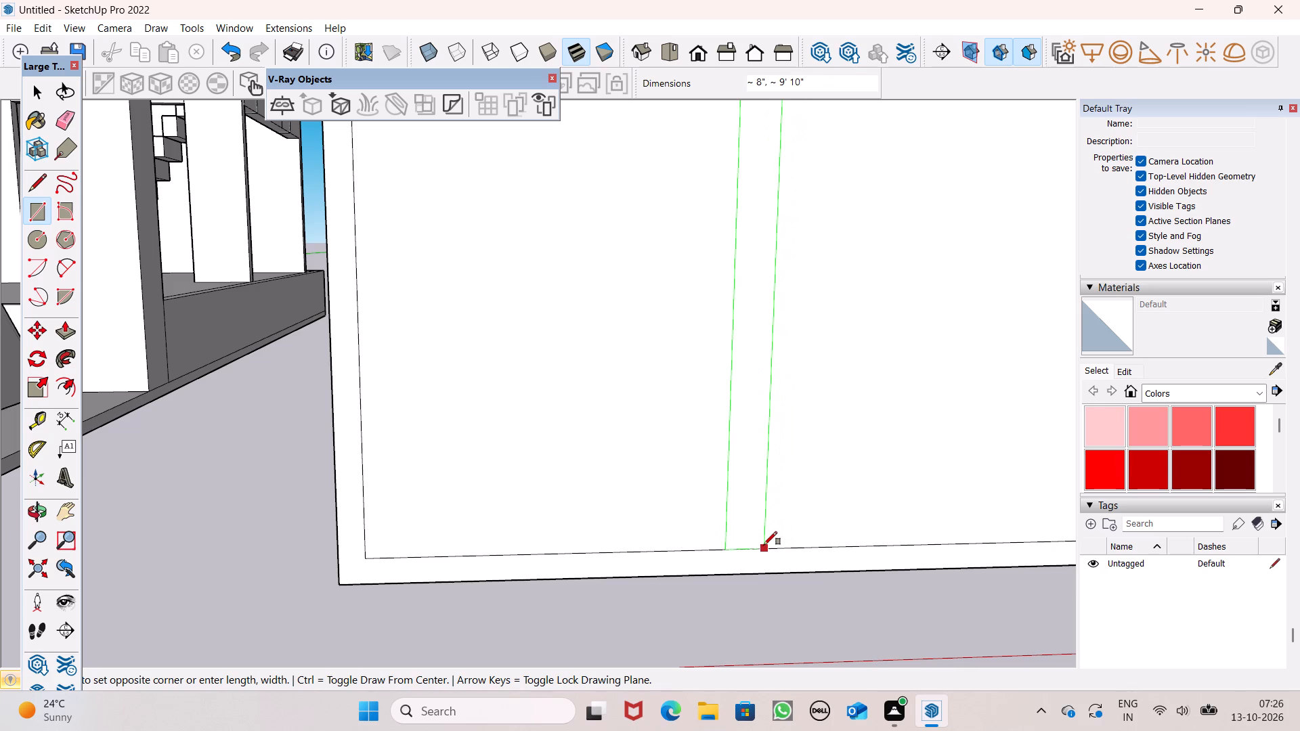
pyautogui.click(760, 547)
pyautogui.press('space')
# Move the vertical divider strip about 2" sideways, away from the house, towards the middle of the framed panel.
pyautogui.scroll(-6, 602, 515)
pyautogui.moveTo(783, 523); pyautogui.dragTo(771, 552, button='middle')
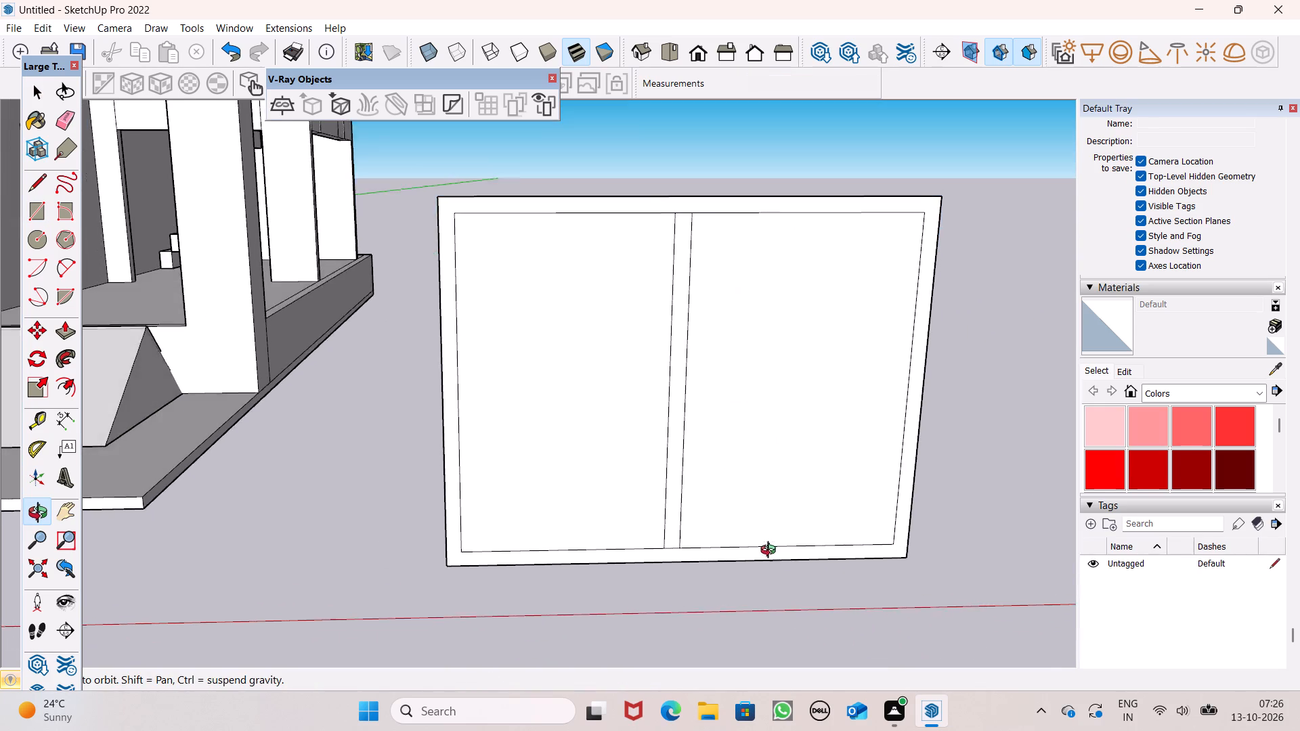
pyautogui.moveTo(771, 552); pyautogui.dragTo(757, 546, button='middle')
pyautogui.scroll(3, 714, 440)
pyautogui.doubleClick(644, 455)
pyautogui.scroll(-3, 659, 428)
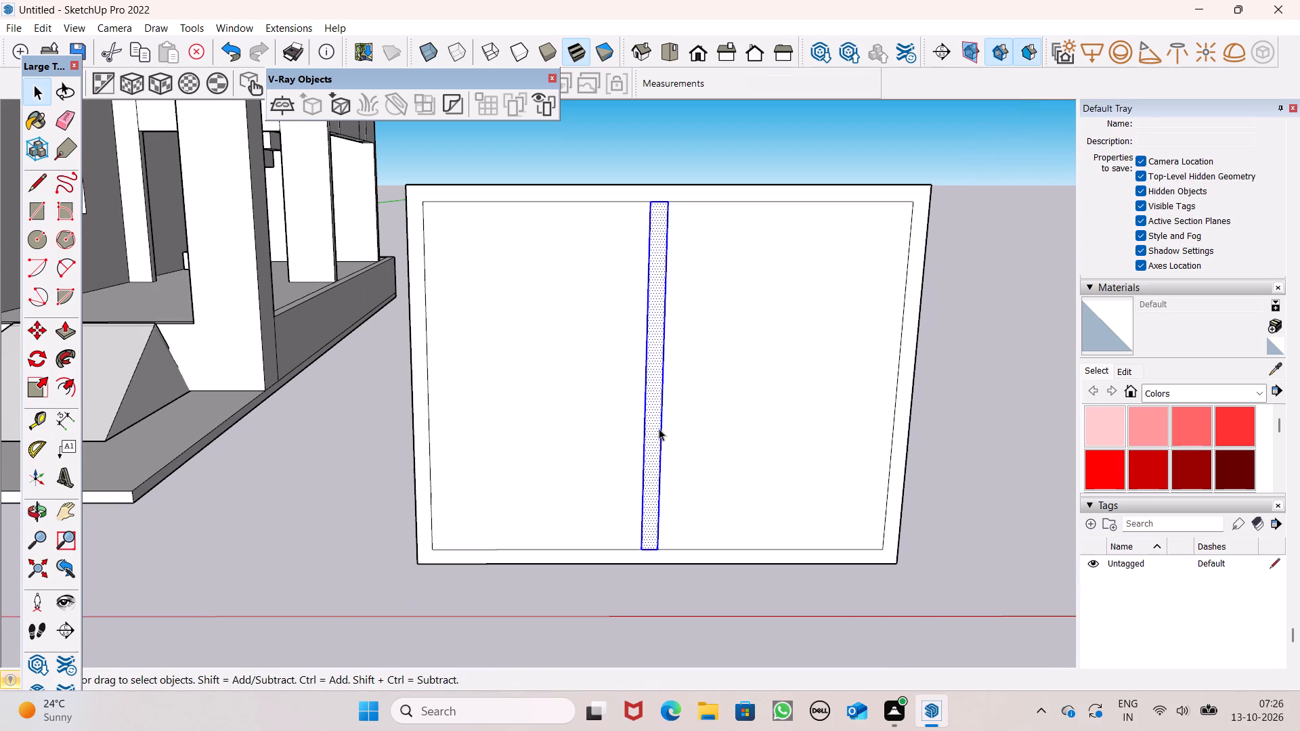
pyautogui.moveTo(902, 408); pyautogui.dragTo(896, 430, button='middle')
pyautogui.press('m')
pyautogui.press('Return')
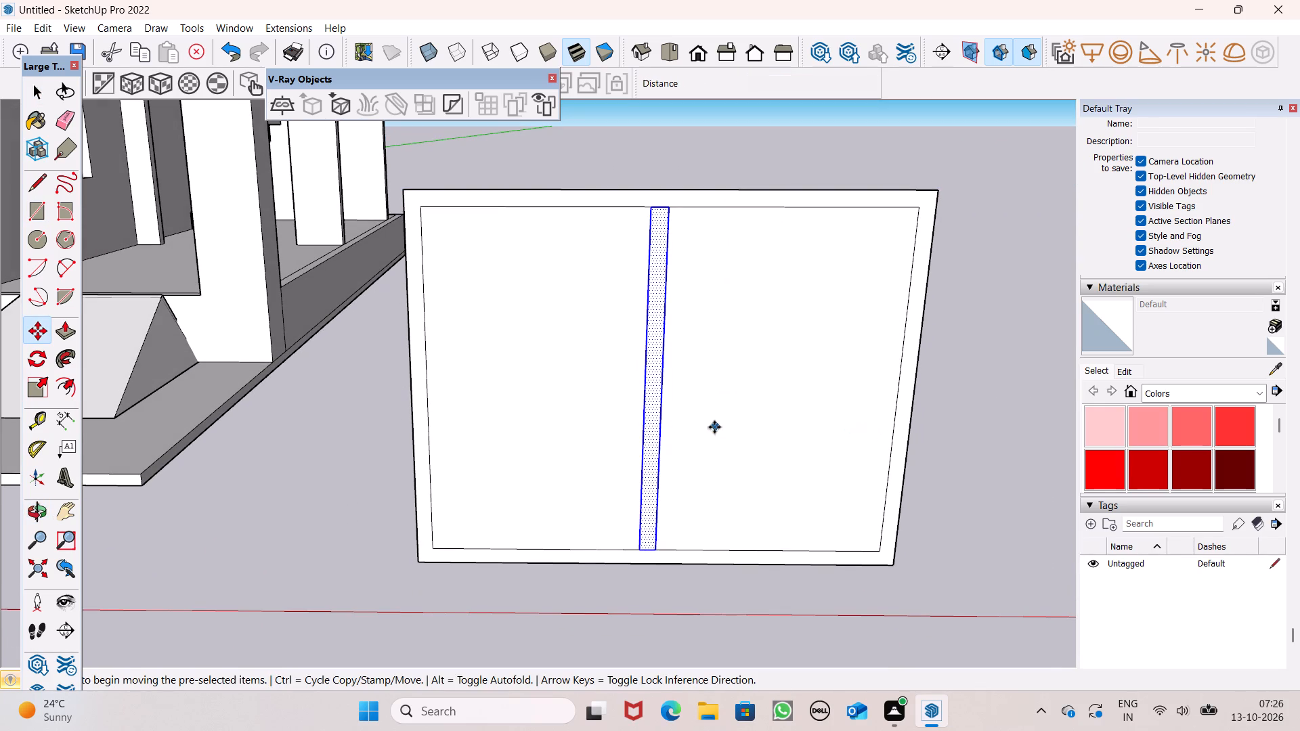
pyautogui.moveTo(651, 432); pyautogui.dragTo(660, 432)
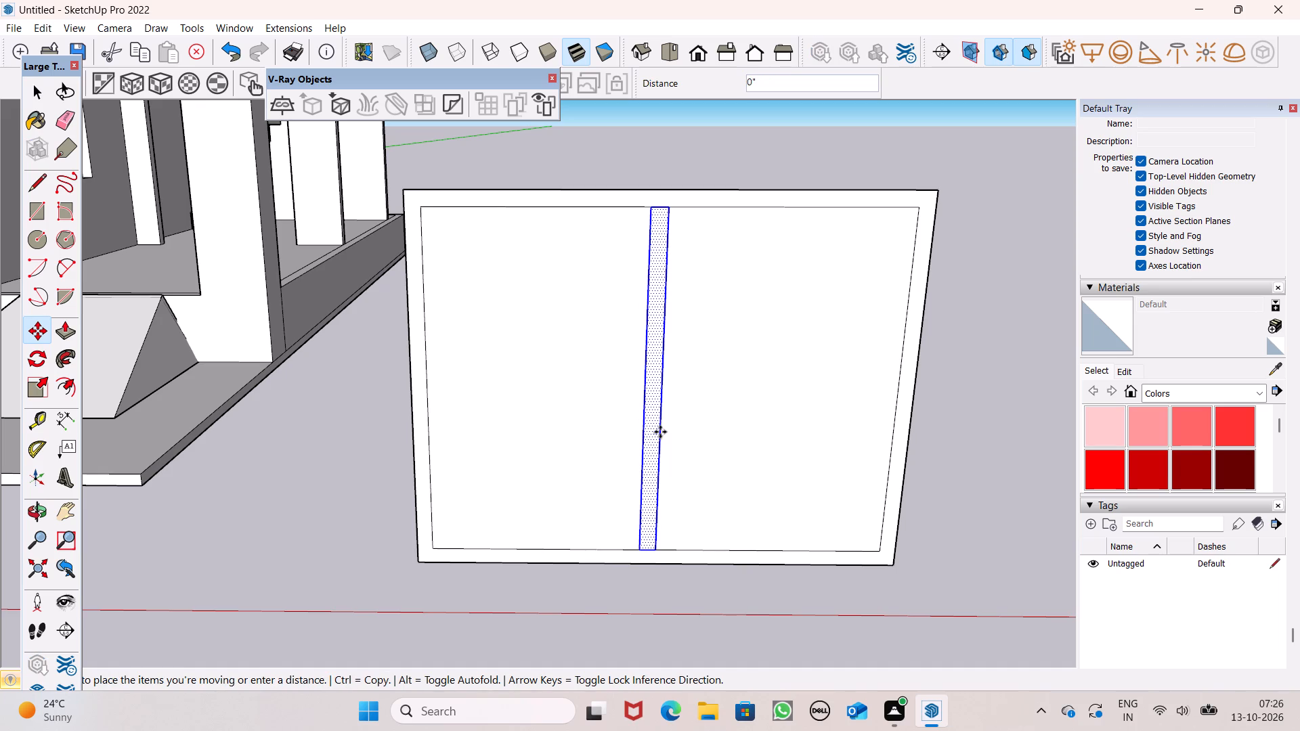
pyautogui.moveTo(660, 432); pyautogui.dragTo(666, 432)
pyautogui.press('space')
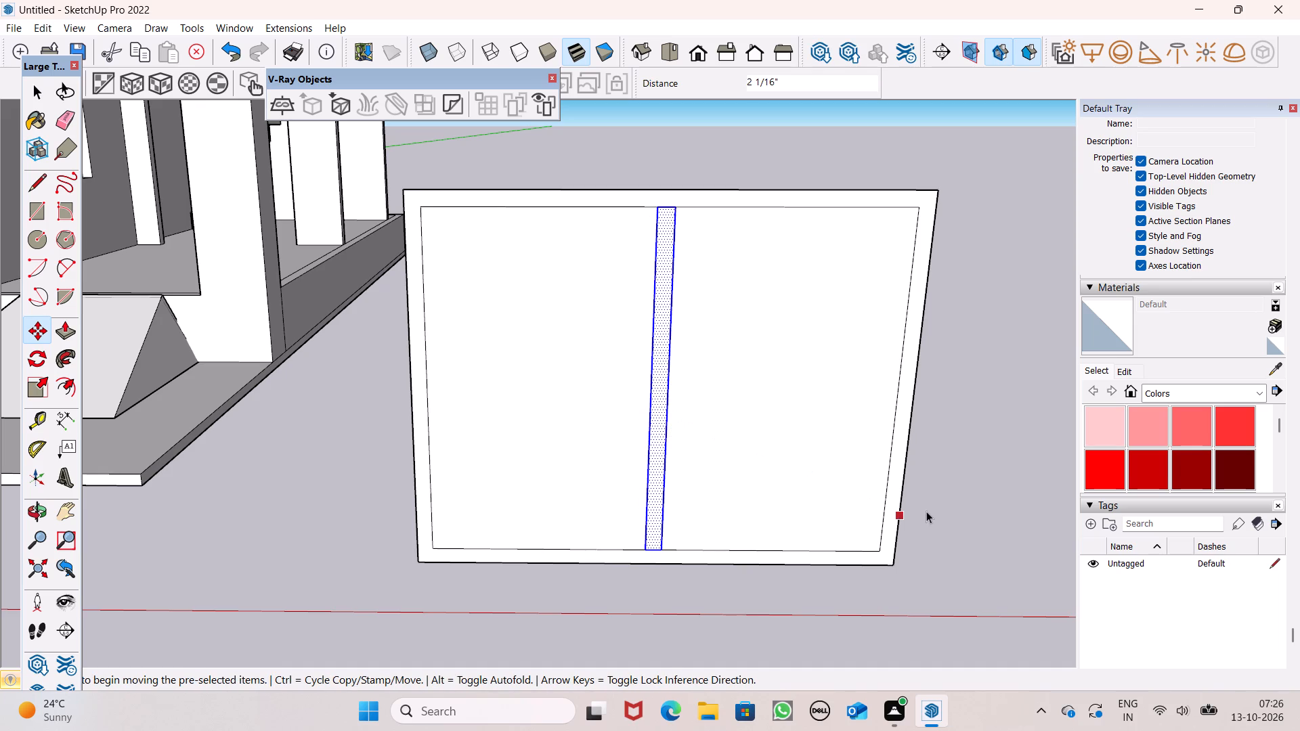
pyautogui.click(969, 496)
# Nudge the vertical divider strip slightly farther from the house to centre it between the frame's two sides.
pyautogui.scroll(-1, 846, 365)
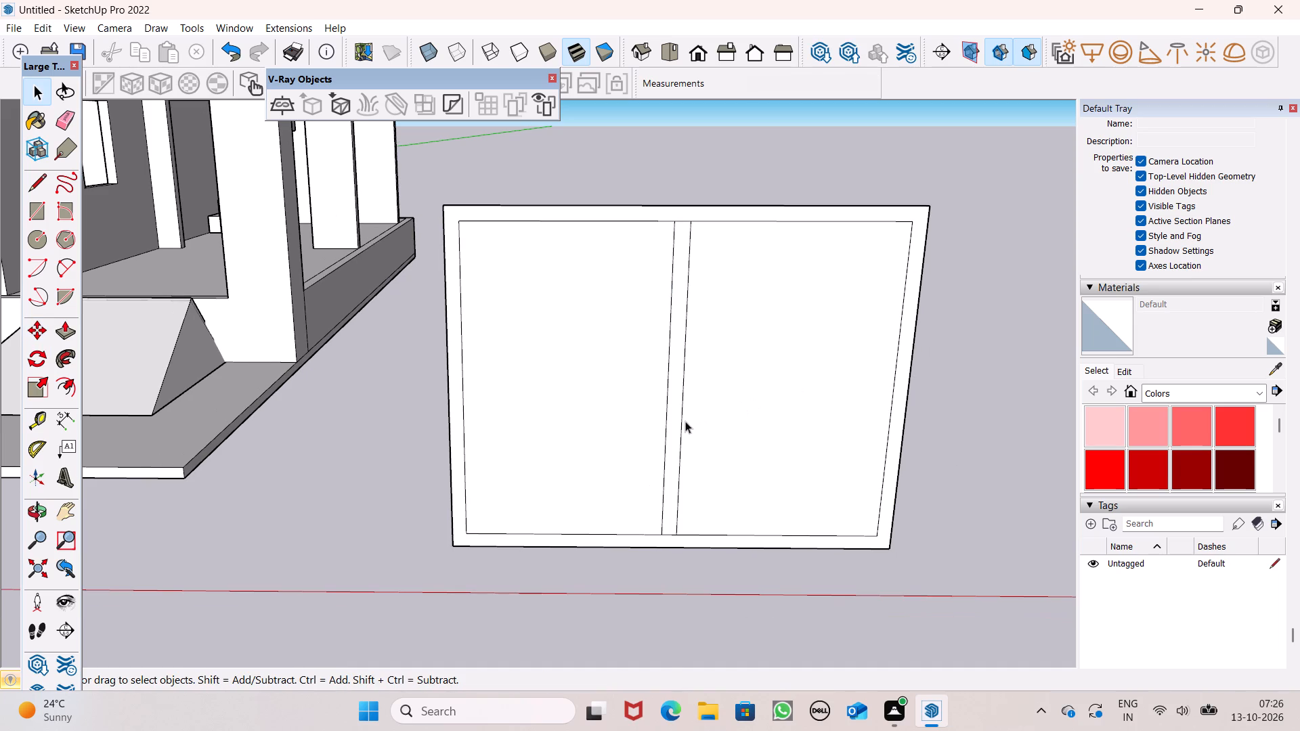
pyautogui.doubleClick(675, 425)
pyautogui.press('m')
pyautogui.press('Return')
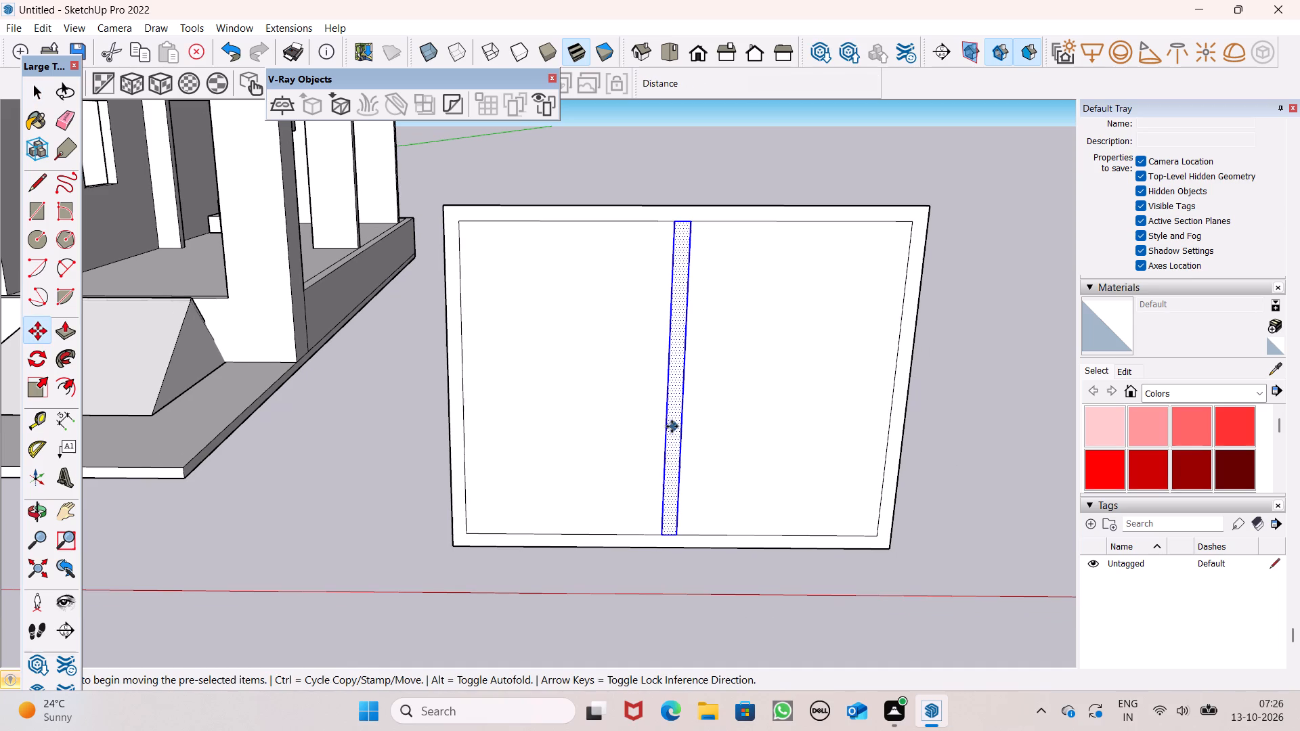
pyautogui.moveTo(679, 424); pyautogui.dragTo(685, 424)
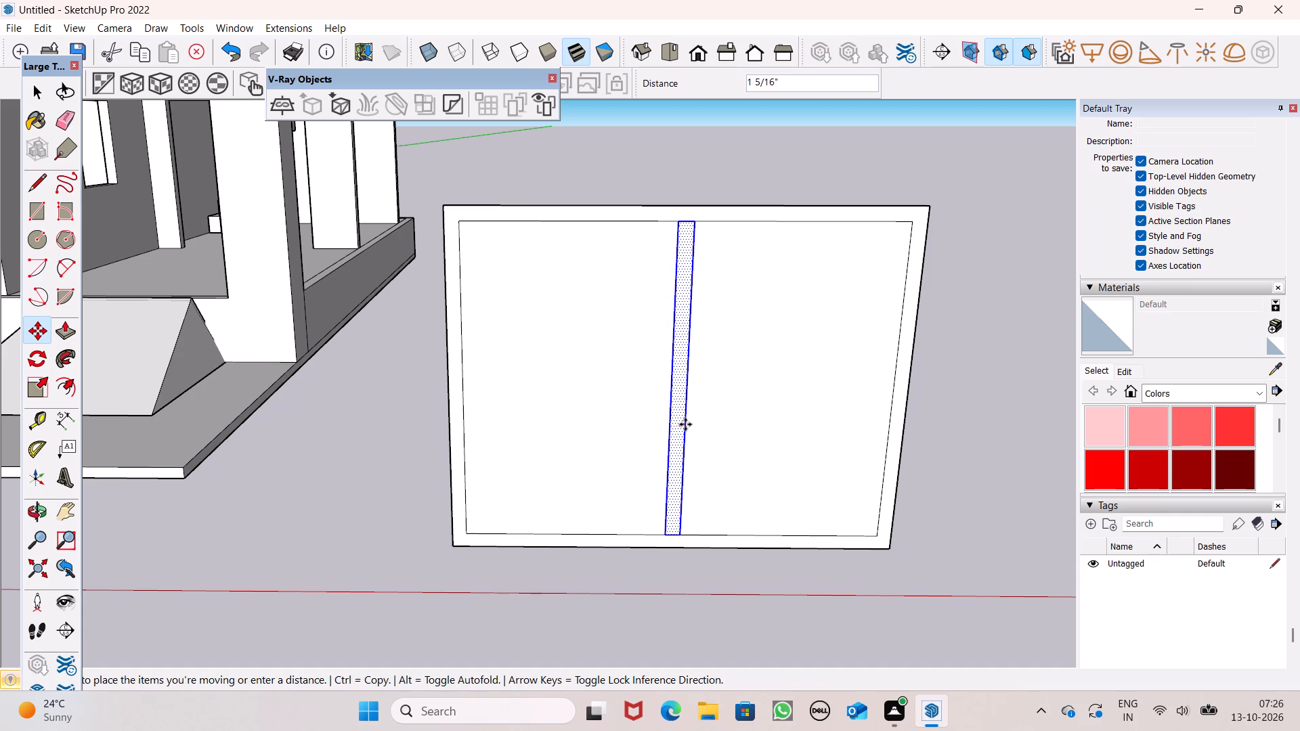
pyautogui.moveTo(685, 424); pyautogui.dragTo(689, 424)
pyautogui.press('space')
pyautogui.click(733, 147)
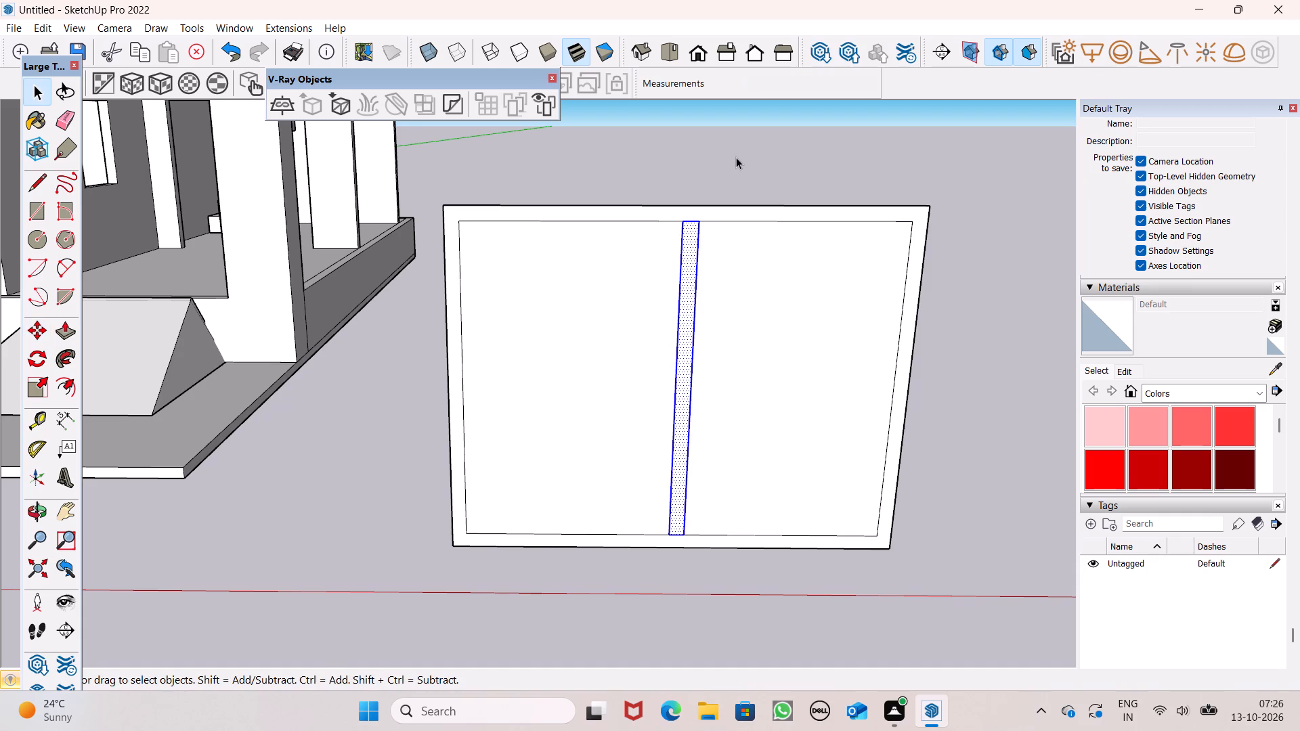
# Examine the freestanding divided panel and its position beside the house from the front and the back.
pyautogui.scroll(-4, 736, 193)
pyautogui.scroll(-6, 775, 267)
pyautogui.moveTo(827, 330); pyautogui.dragTo(752, 345, button='middle')
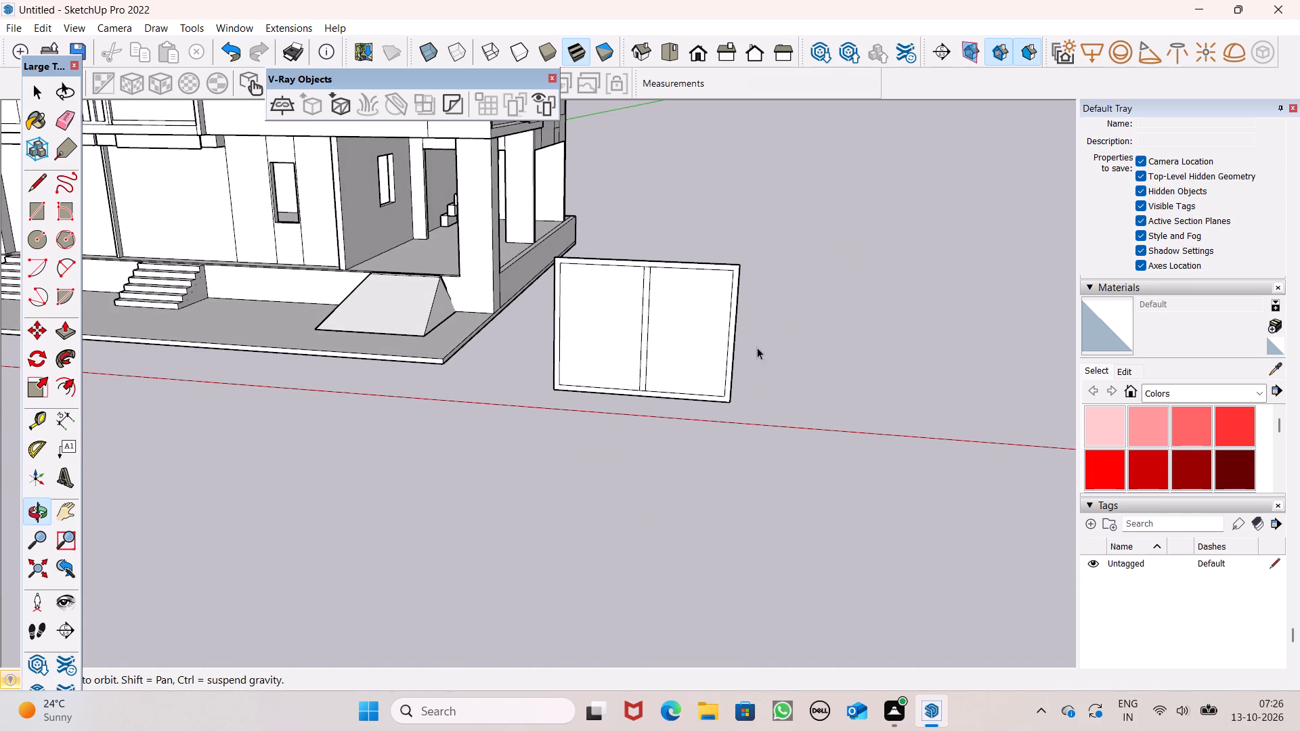
pyautogui.scroll(-3, 773, 351)
pyautogui.moveTo(777, 362); pyautogui.dragTo(89, 464, button='middle')
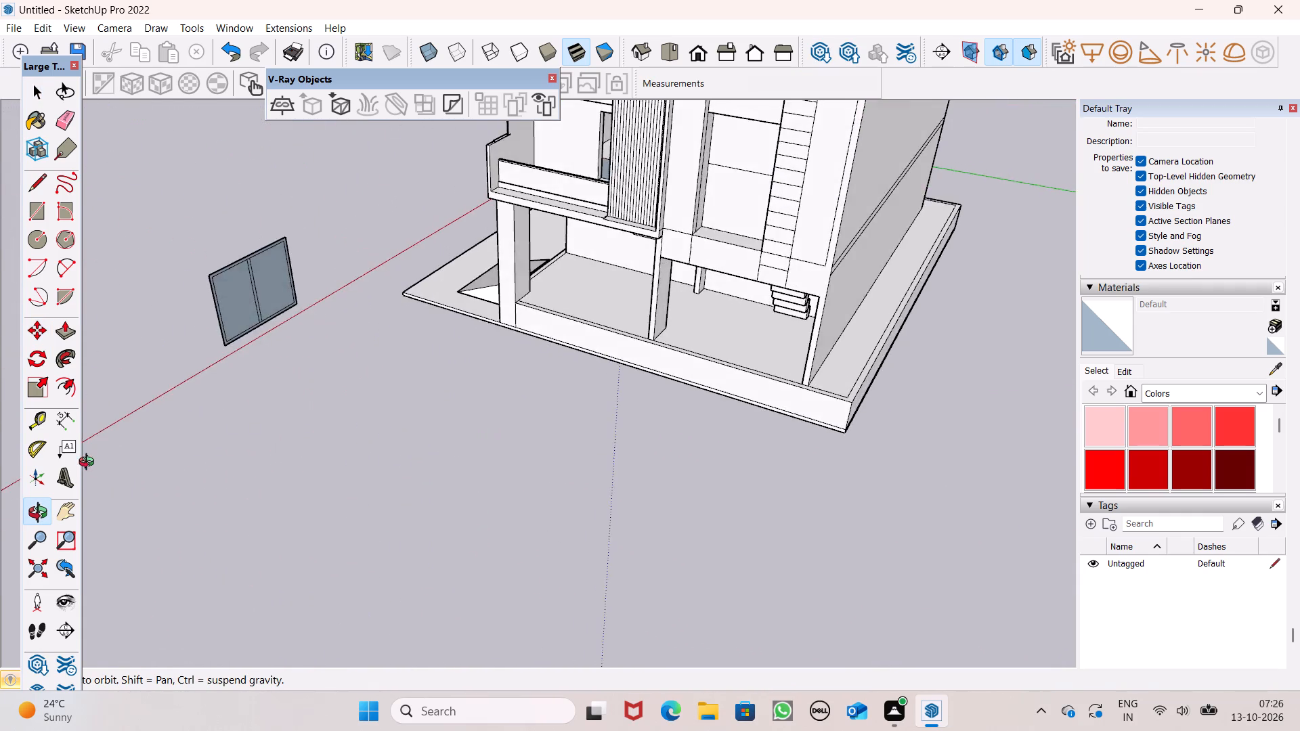
pyautogui.moveTo(89, 464); pyautogui.dragTo(641, 361, button='middle')
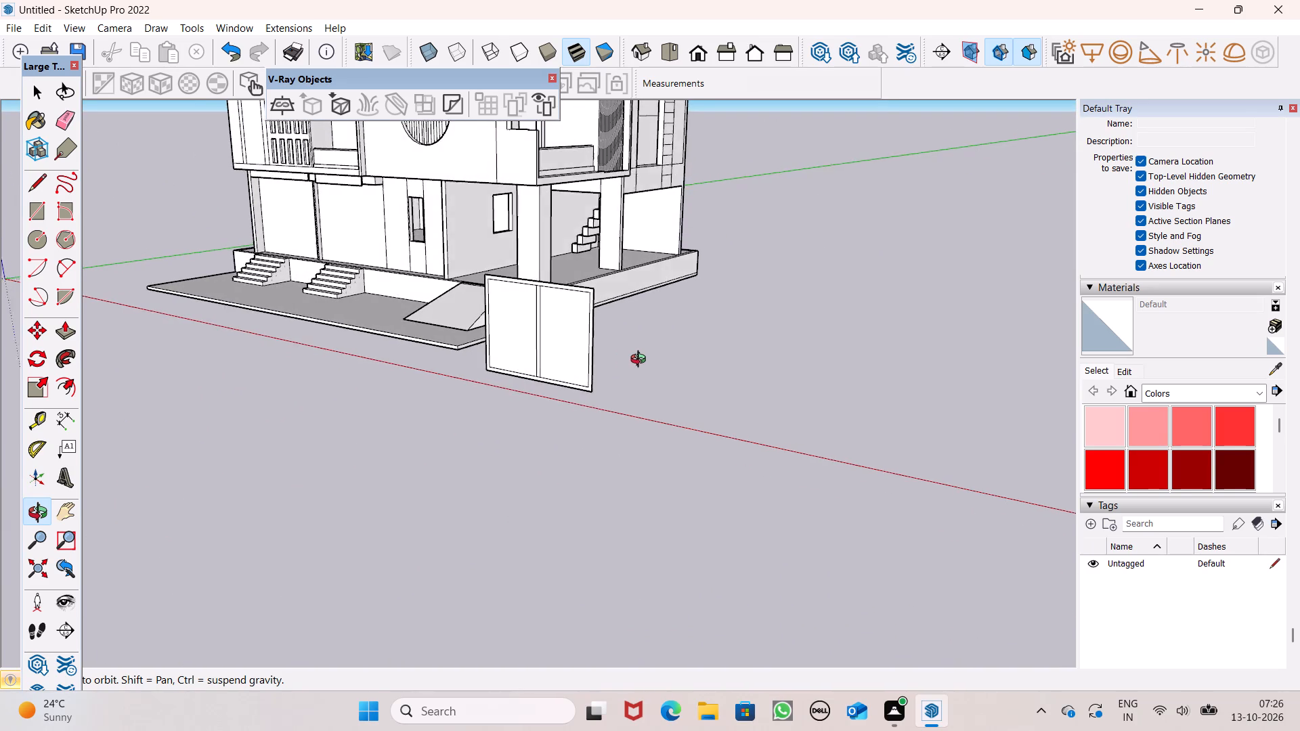
pyautogui.moveTo(641, 361); pyautogui.dragTo(739, 354, button='middle')
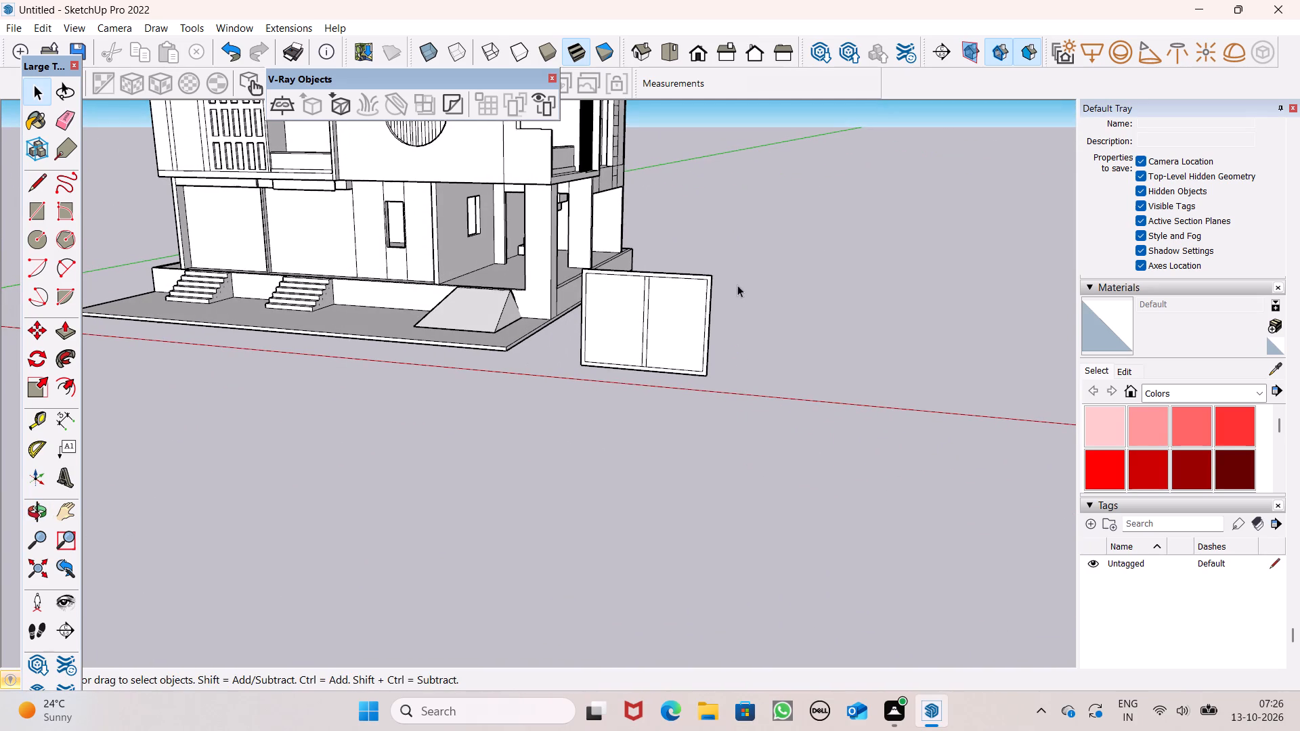
pyautogui.scroll(-1, 723, 254)
pyautogui.moveTo(727, 236); pyautogui.dragTo(727, 251, button='middle')
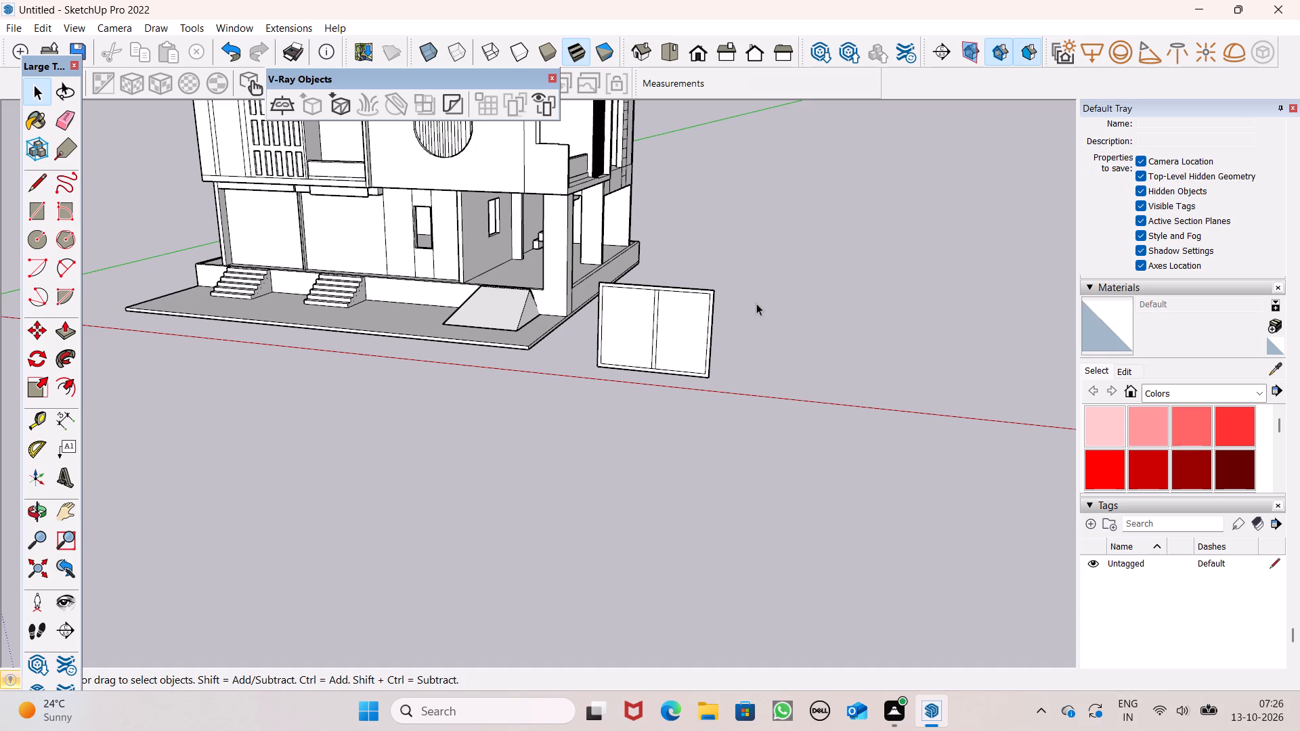
pyautogui.moveTo(765, 320); pyautogui.dragTo(589, 390, button='middle')
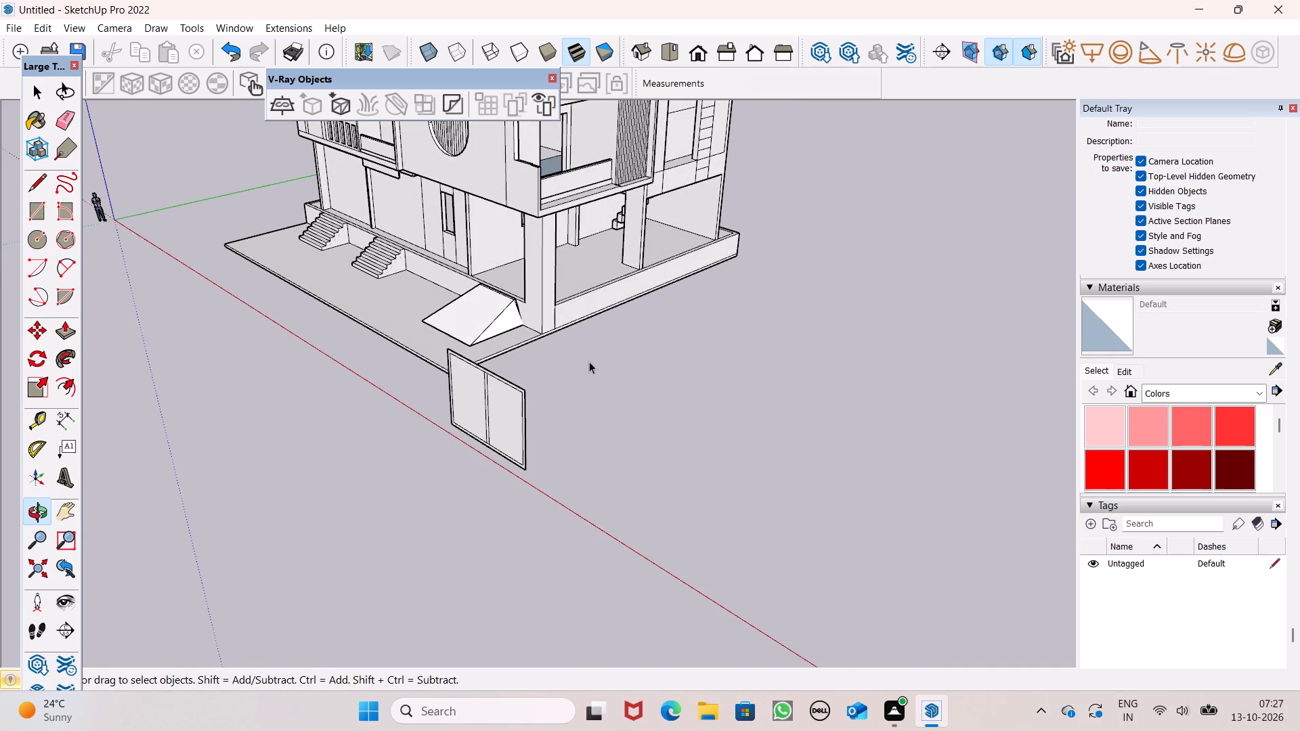
pyautogui.moveTo(555, 406); pyautogui.dragTo(211, 403, button='middle')
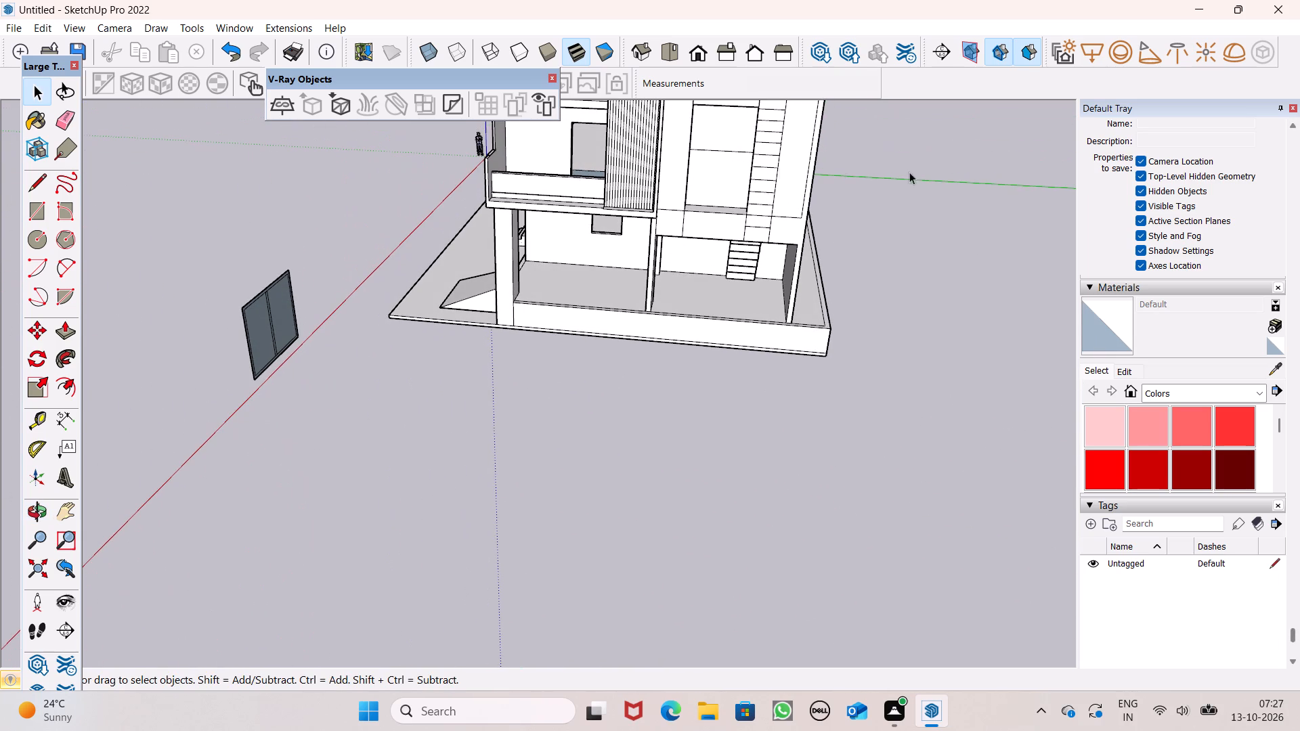
pyautogui.scroll(1, 270, 370)
pyautogui.moveTo(270, 370); pyautogui.dragTo(706, 379, button='middle')
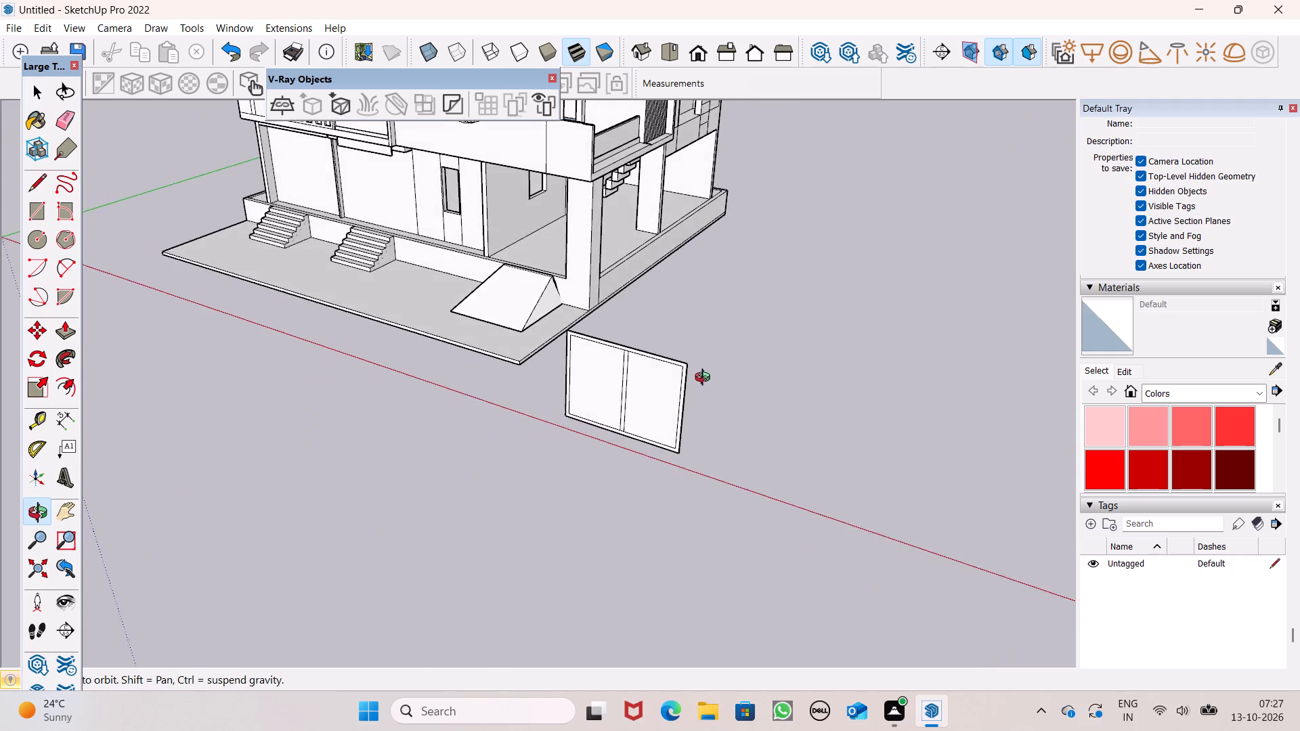
pyautogui.moveTo(706, 379); pyautogui.dragTo(248, 425, button='middle')
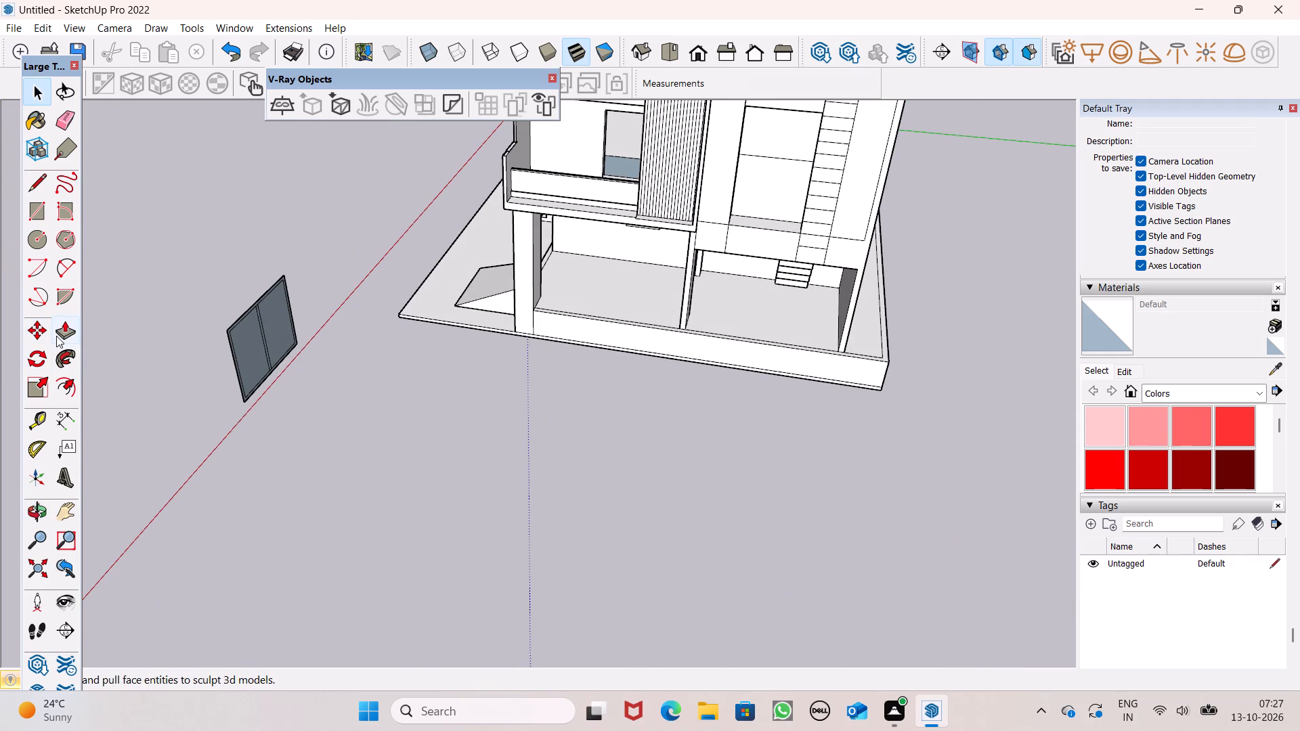
# Erase the short frame edges across the divider's upper and lower ends on the panel's back, merging divider and frame.
pyautogui.click(56, 336)
pyautogui.scroll(8, 236, 332)
pyautogui.scroll(5, 285, 288)
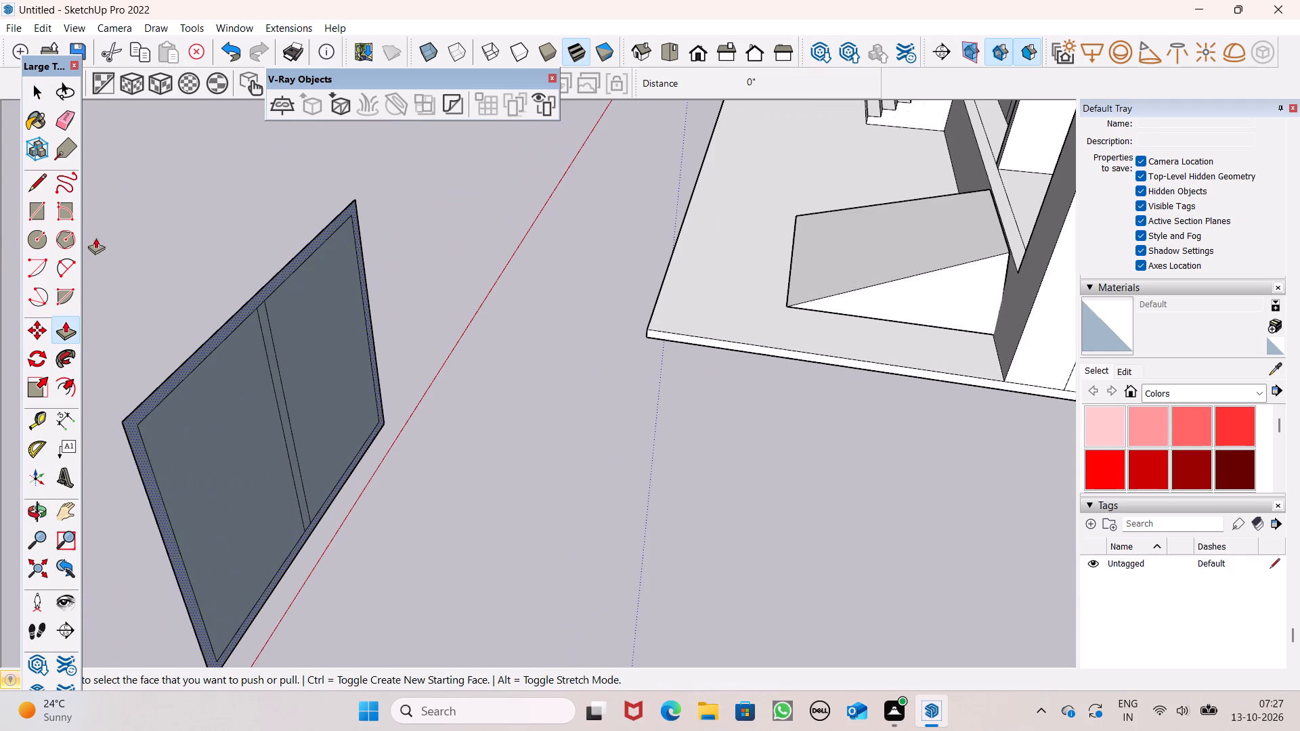
pyautogui.moveTo(66, 116); pyautogui.dragTo(66, 127)
pyautogui.scroll(5, 215, 342)
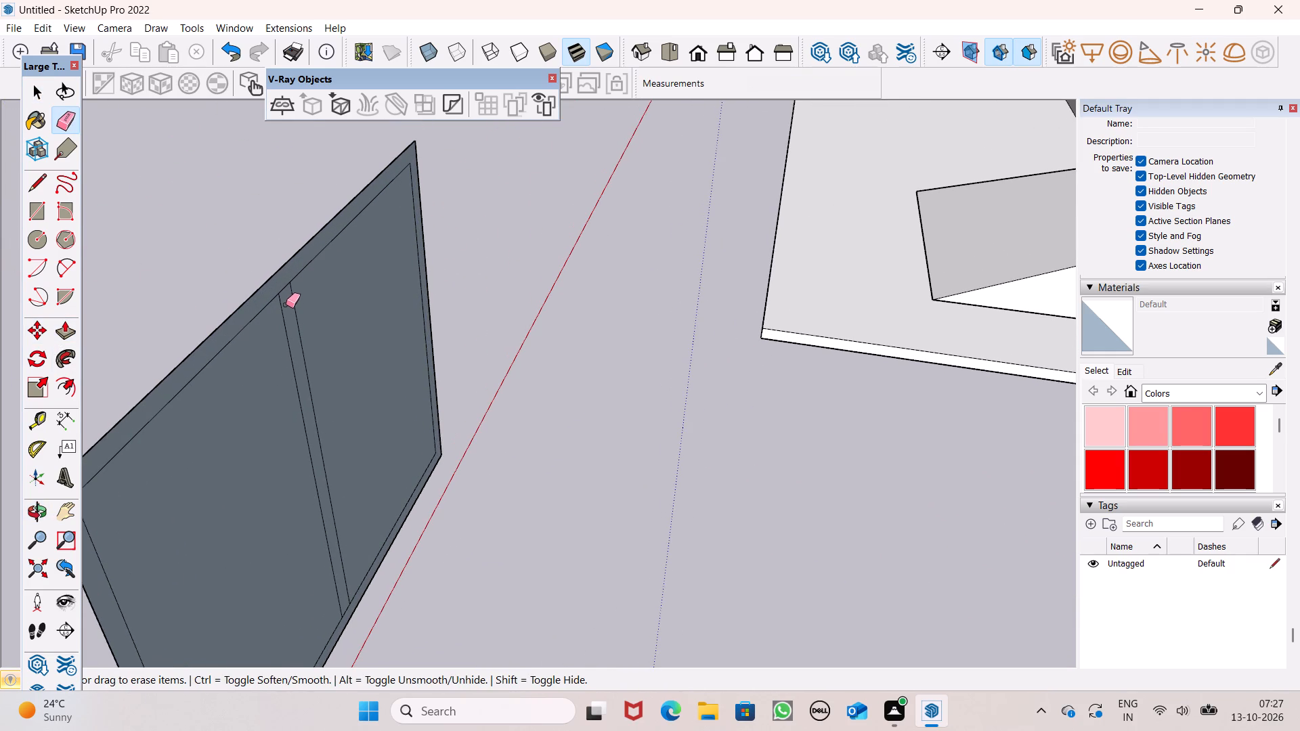
pyautogui.scroll(7, 288, 296)
pyautogui.moveTo(280, 284); pyautogui.dragTo(279, 275)
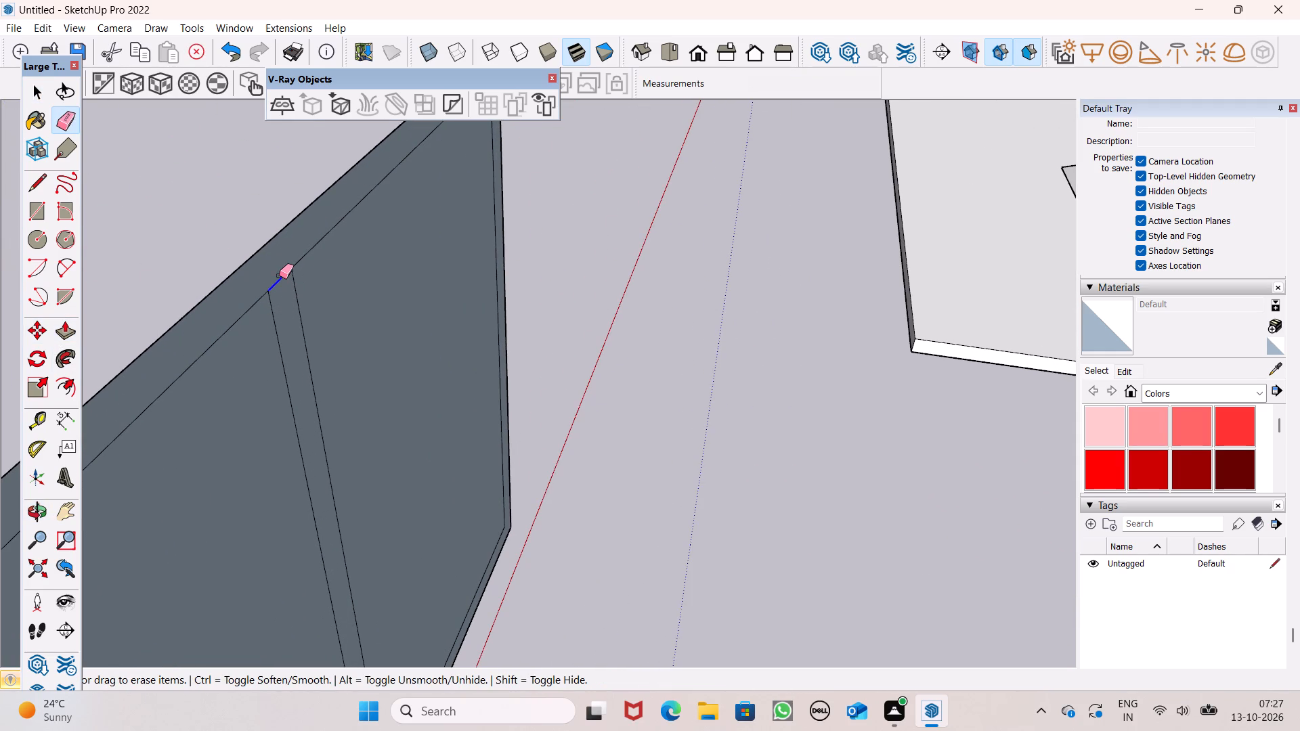
pyautogui.scroll(-4, 547, 215)
pyautogui.scroll(7, 488, 430)
pyautogui.scroll(7, 481, 533)
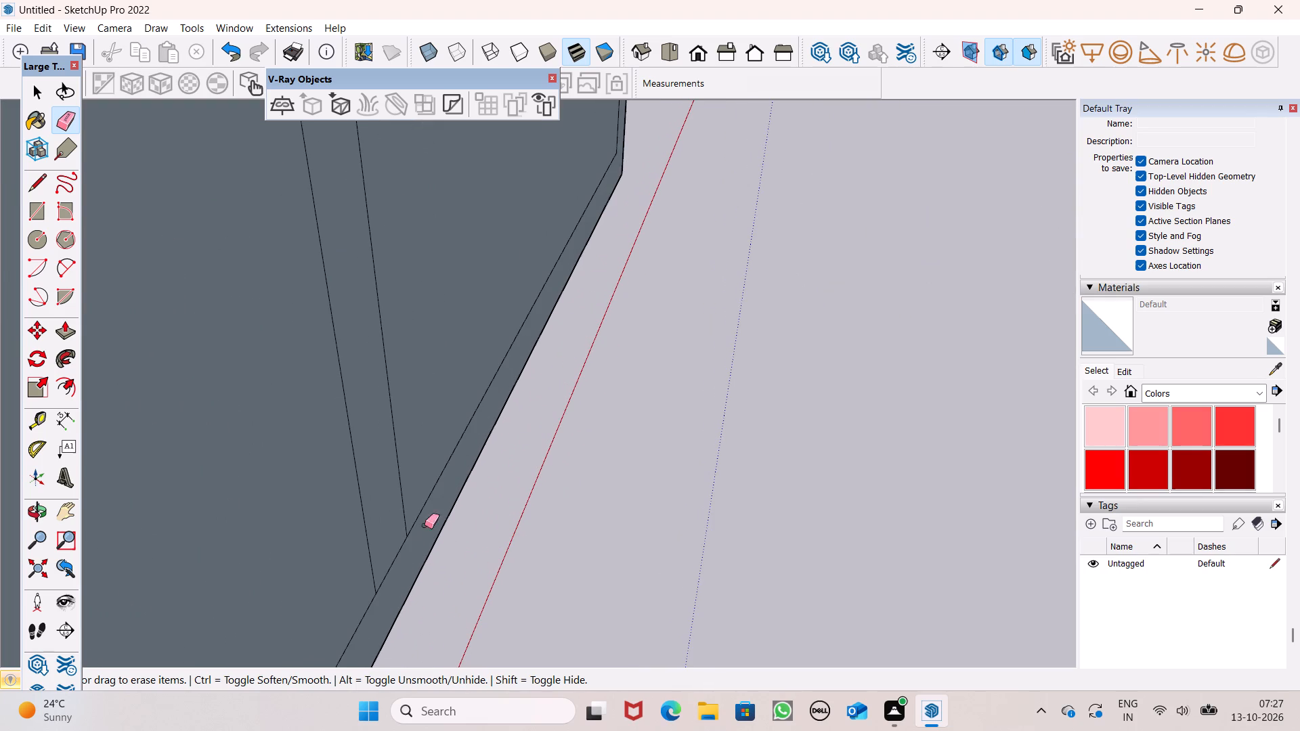
pyautogui.moveTo(393, 545); pyautogui.dragTo(407, 549)
# Push/Pull the merged frame and divider face outward 5" from the panel's back.
pyautogui.scroll(-7, 552, 405)
pyautogui.scroll(-8, 592, 352)
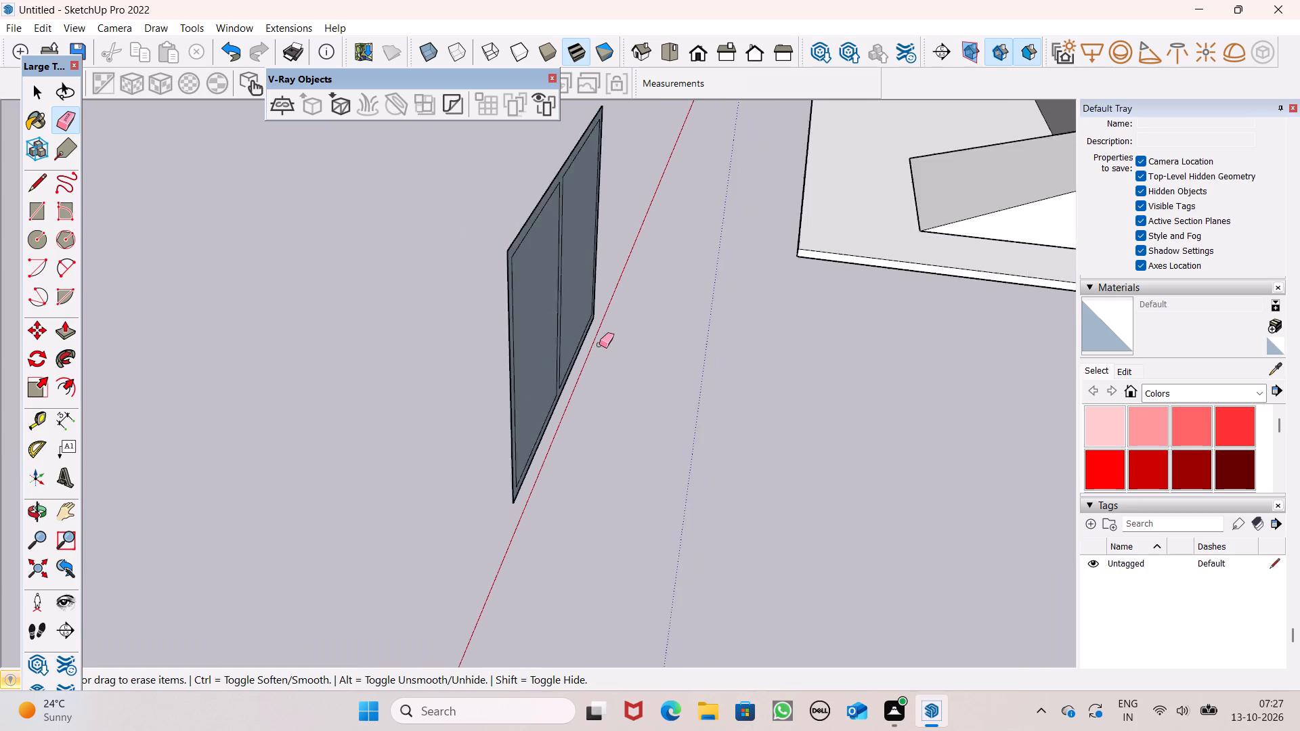
pyautogui.scroll(-4, 599, 345)
pyautogui.scroll(1, 629, 405)
pyautogui.moveTo(629, 406); pyautogui.dragTo(538, 409, button='middle')
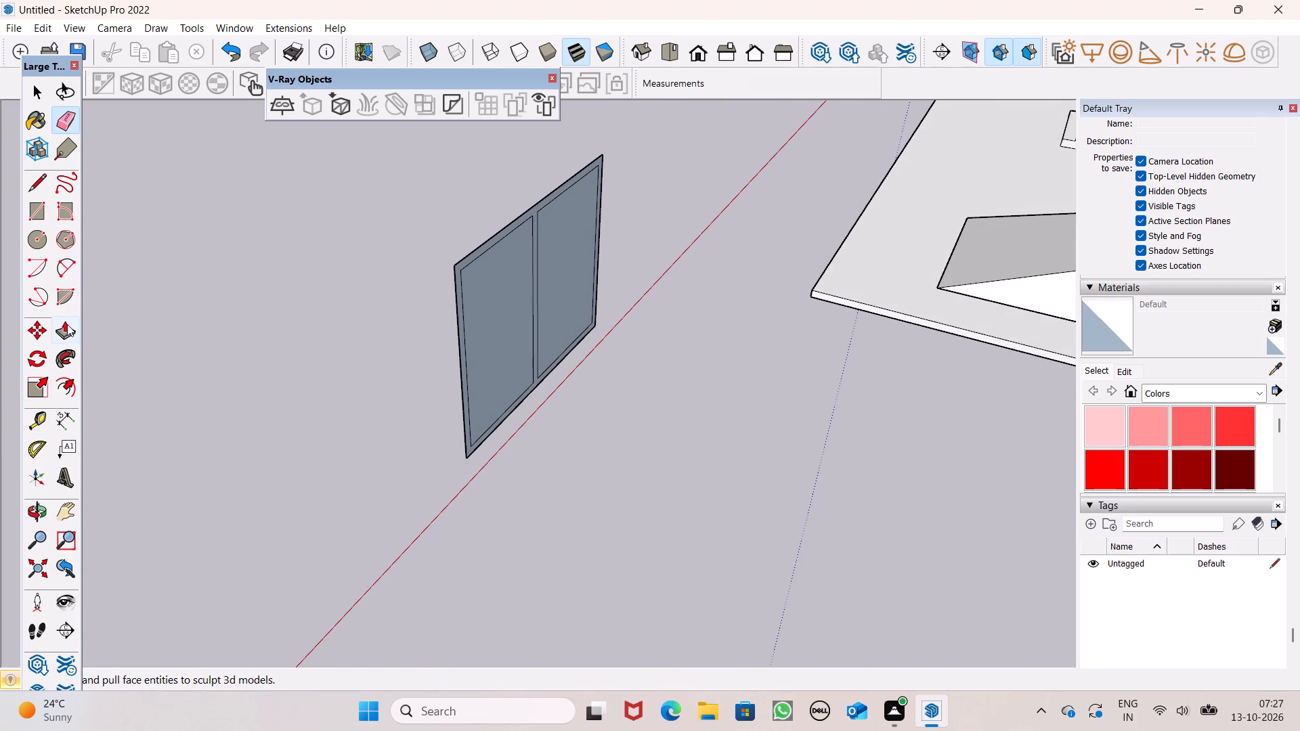
pyautogui.click(65, 327)
pyautogui.scroll(7, 497, 435)
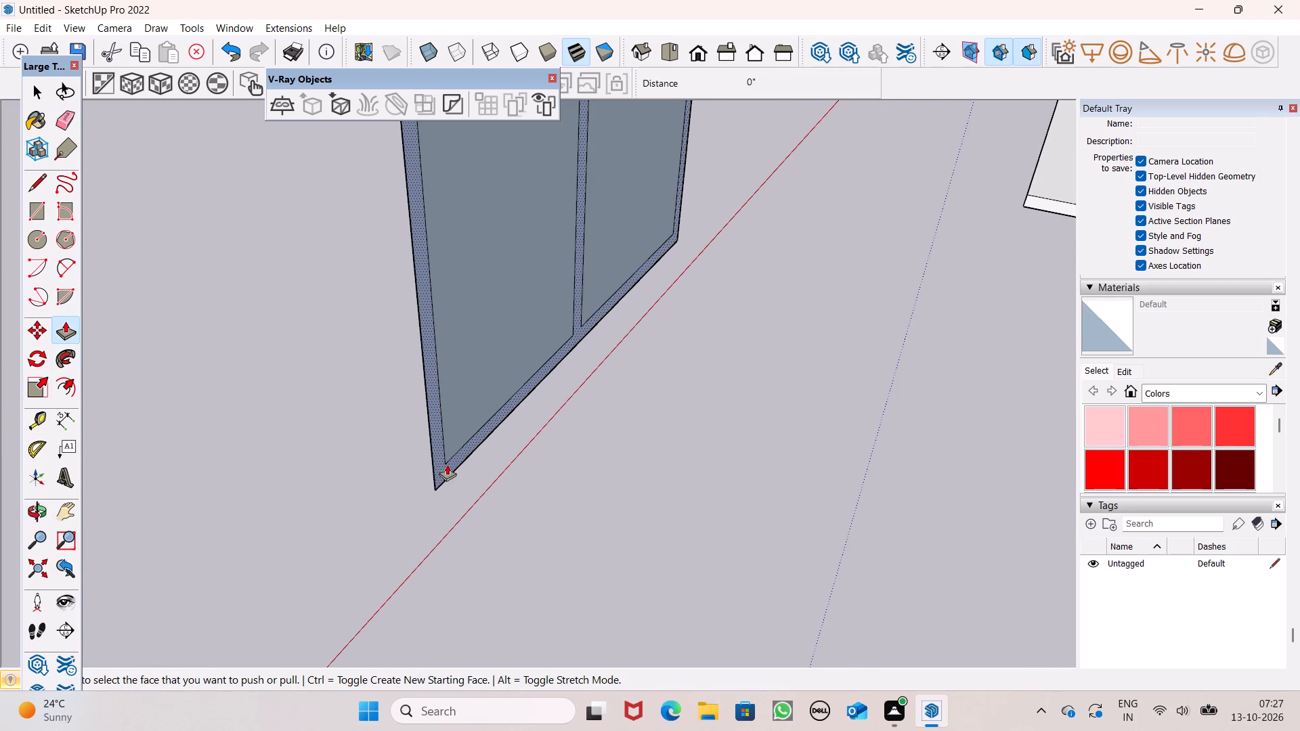
pyautogui.moveTo(442, 472); pyautogui.dragTo(462, 500)
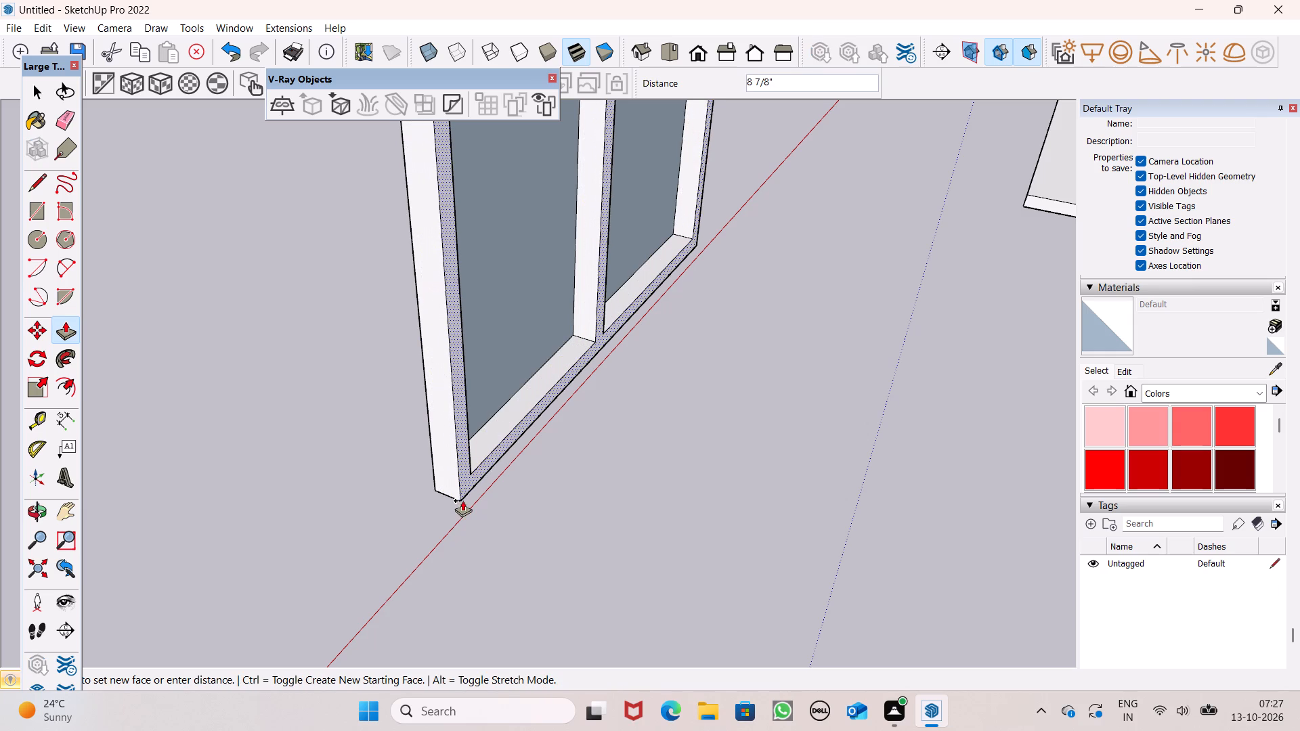
pyautogui.moveTo(462, 500); pyautogui.dragTo(469, 502)
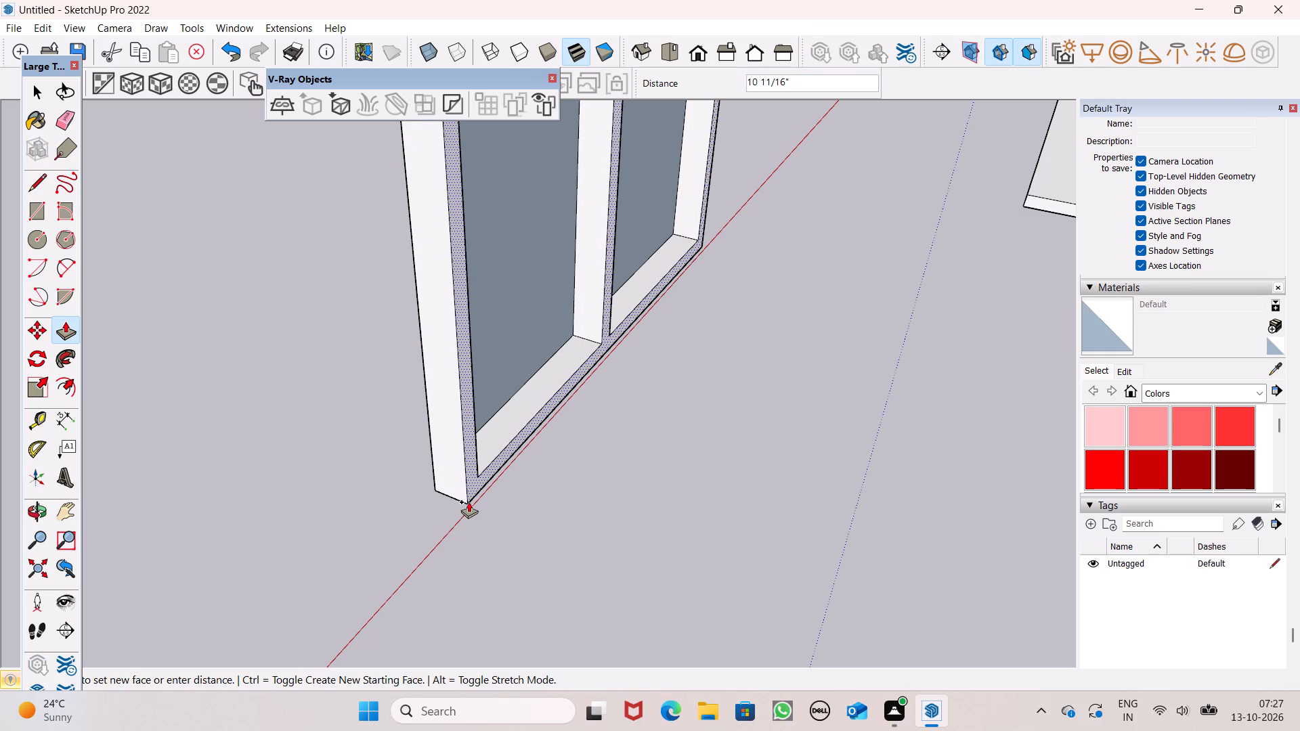
pyautogui.moveTo(469, 502); pyautogui.dragTo(472, 502)
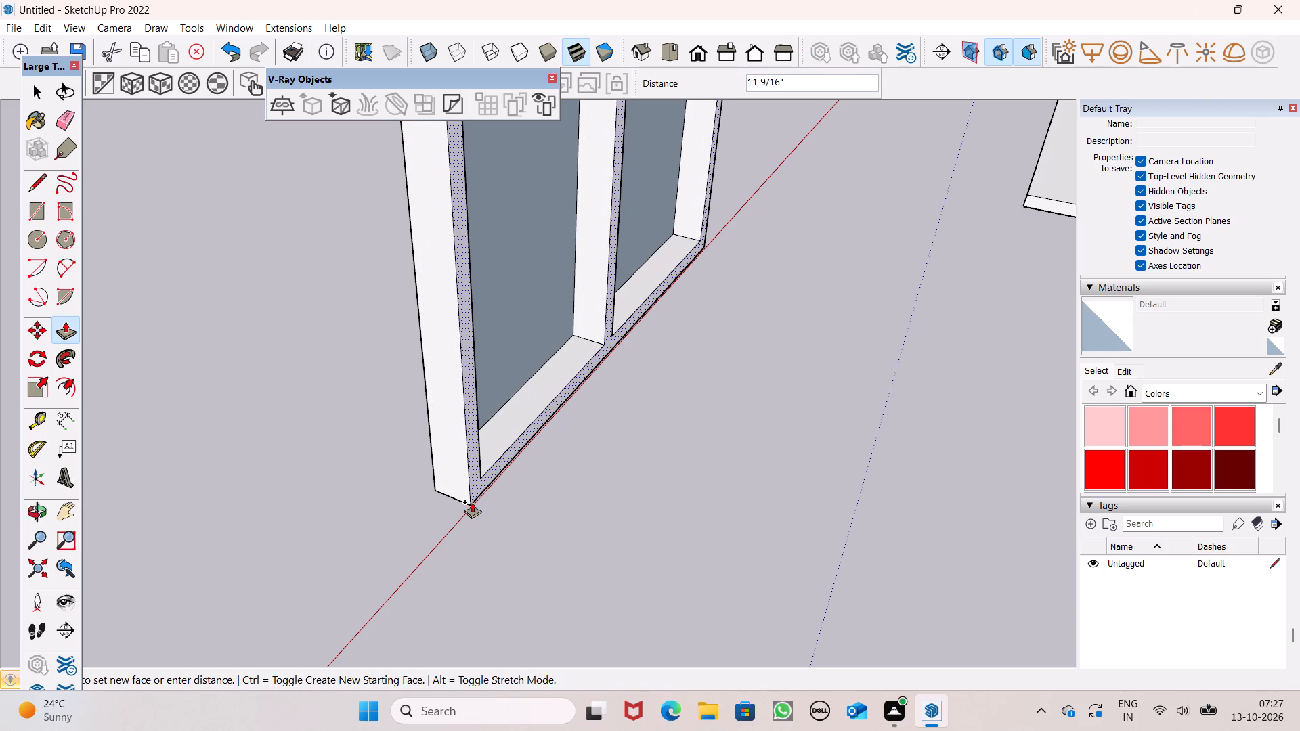
pyautogui.moveTo(472, 502); pyautogui.dragTo(479, 503)
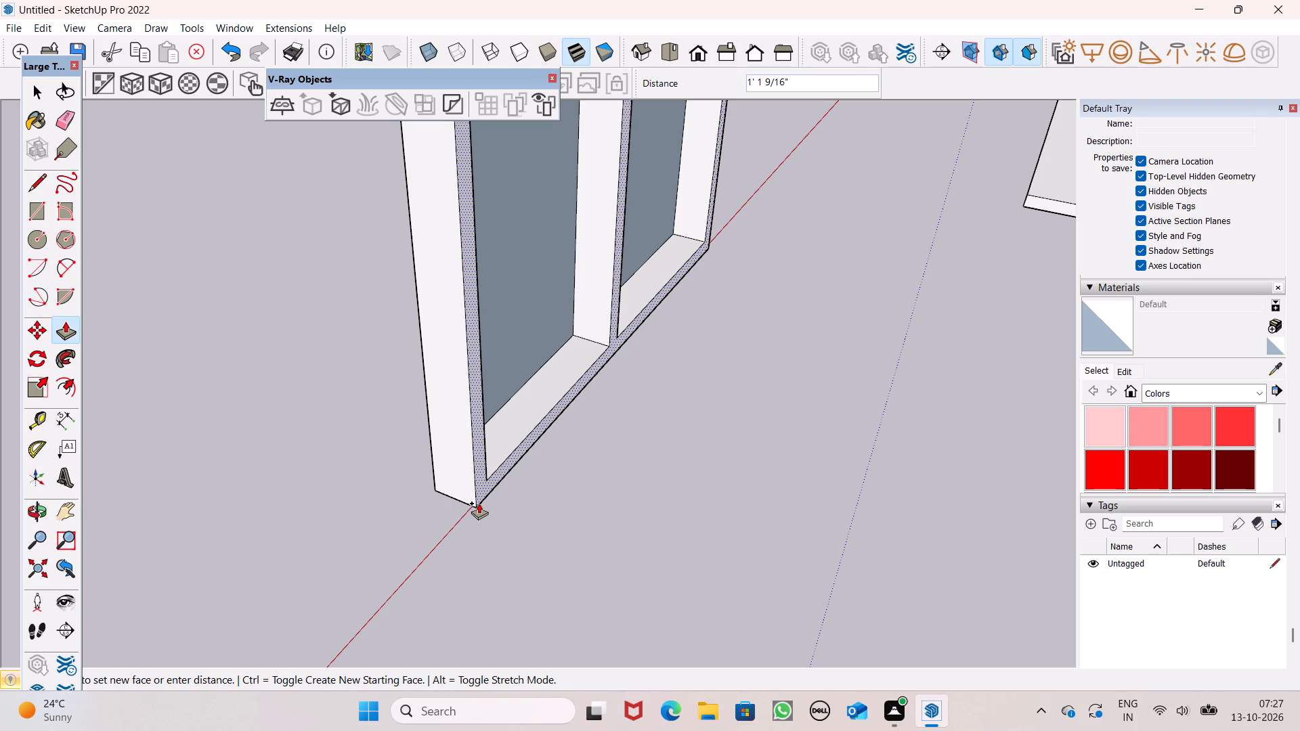
pyautogui.moveTo(479, 503); pyautogui.dragTo(481, 503)
pyautogui.write('5"')
pyautogui.press('Return')
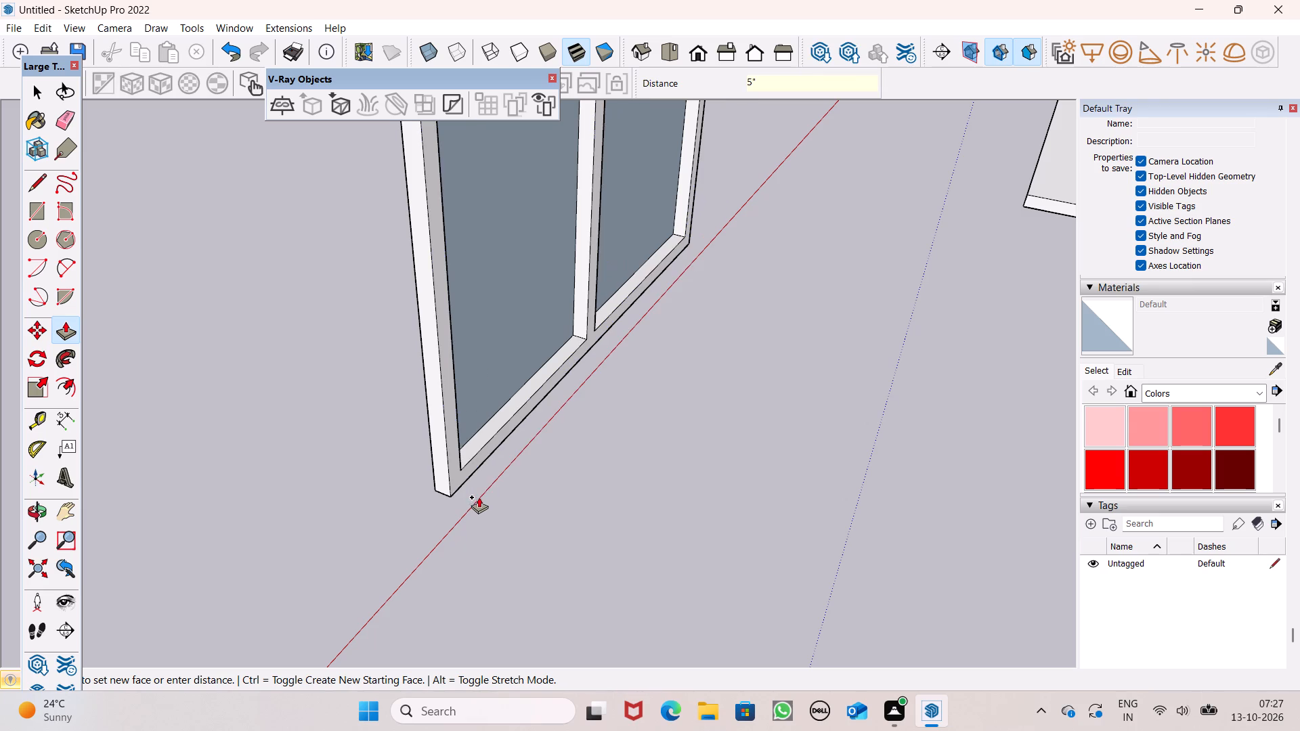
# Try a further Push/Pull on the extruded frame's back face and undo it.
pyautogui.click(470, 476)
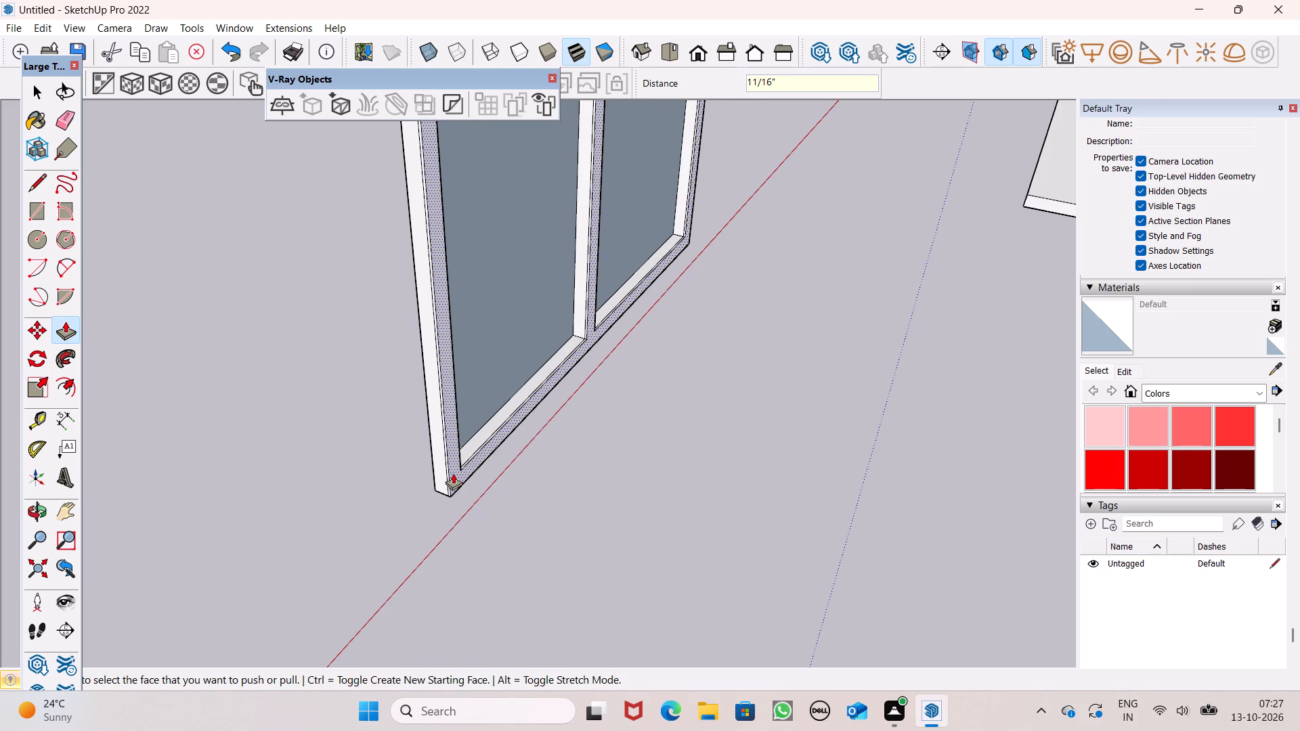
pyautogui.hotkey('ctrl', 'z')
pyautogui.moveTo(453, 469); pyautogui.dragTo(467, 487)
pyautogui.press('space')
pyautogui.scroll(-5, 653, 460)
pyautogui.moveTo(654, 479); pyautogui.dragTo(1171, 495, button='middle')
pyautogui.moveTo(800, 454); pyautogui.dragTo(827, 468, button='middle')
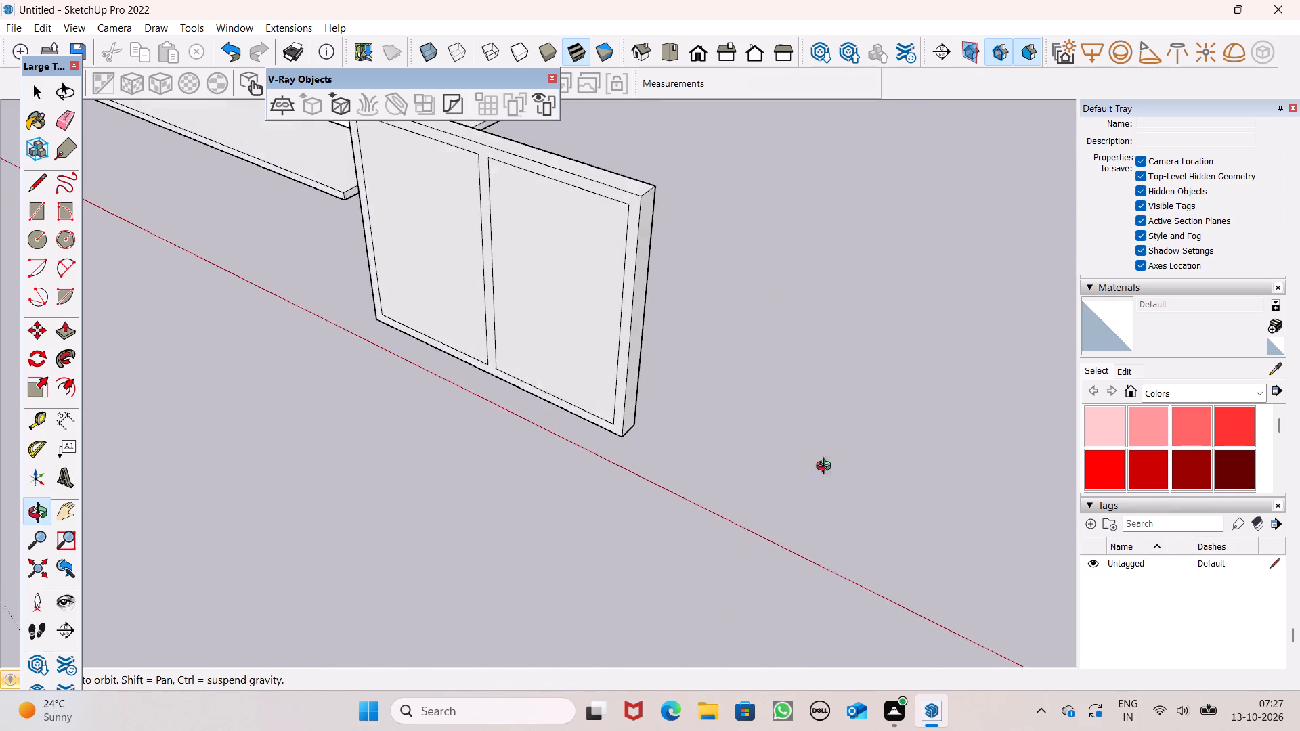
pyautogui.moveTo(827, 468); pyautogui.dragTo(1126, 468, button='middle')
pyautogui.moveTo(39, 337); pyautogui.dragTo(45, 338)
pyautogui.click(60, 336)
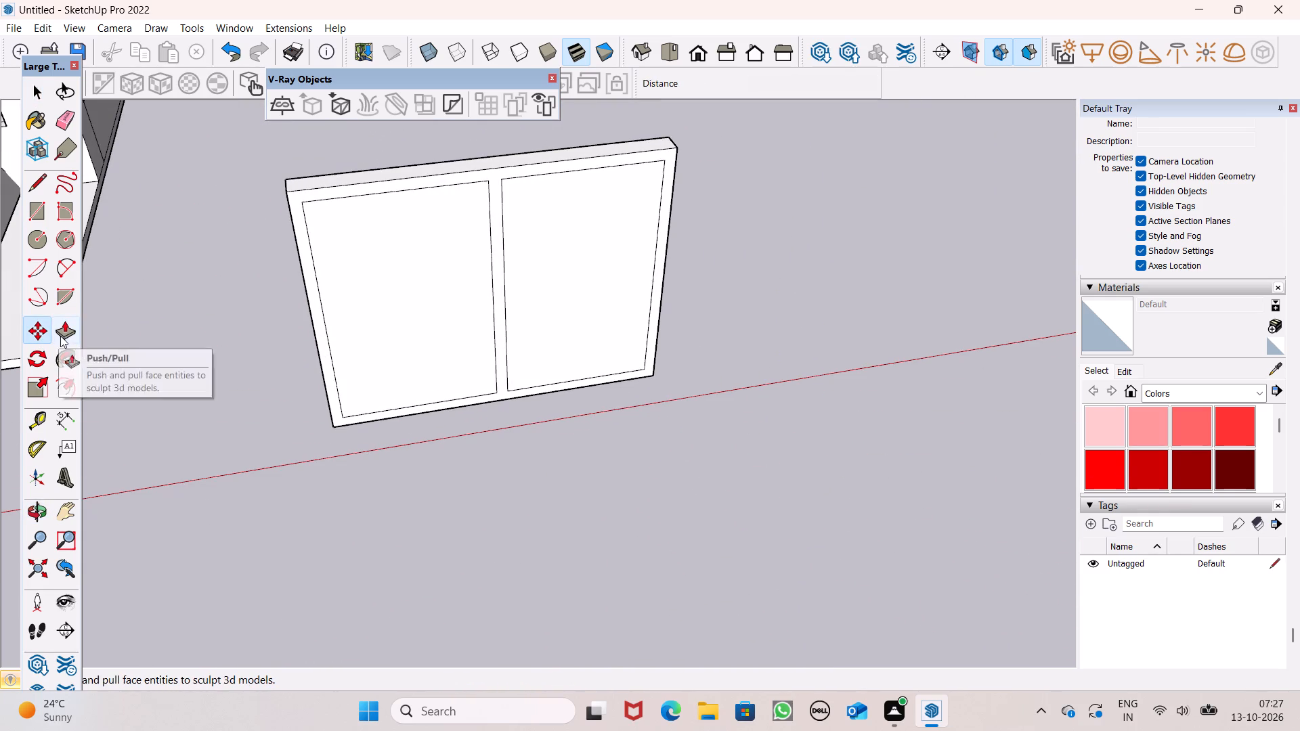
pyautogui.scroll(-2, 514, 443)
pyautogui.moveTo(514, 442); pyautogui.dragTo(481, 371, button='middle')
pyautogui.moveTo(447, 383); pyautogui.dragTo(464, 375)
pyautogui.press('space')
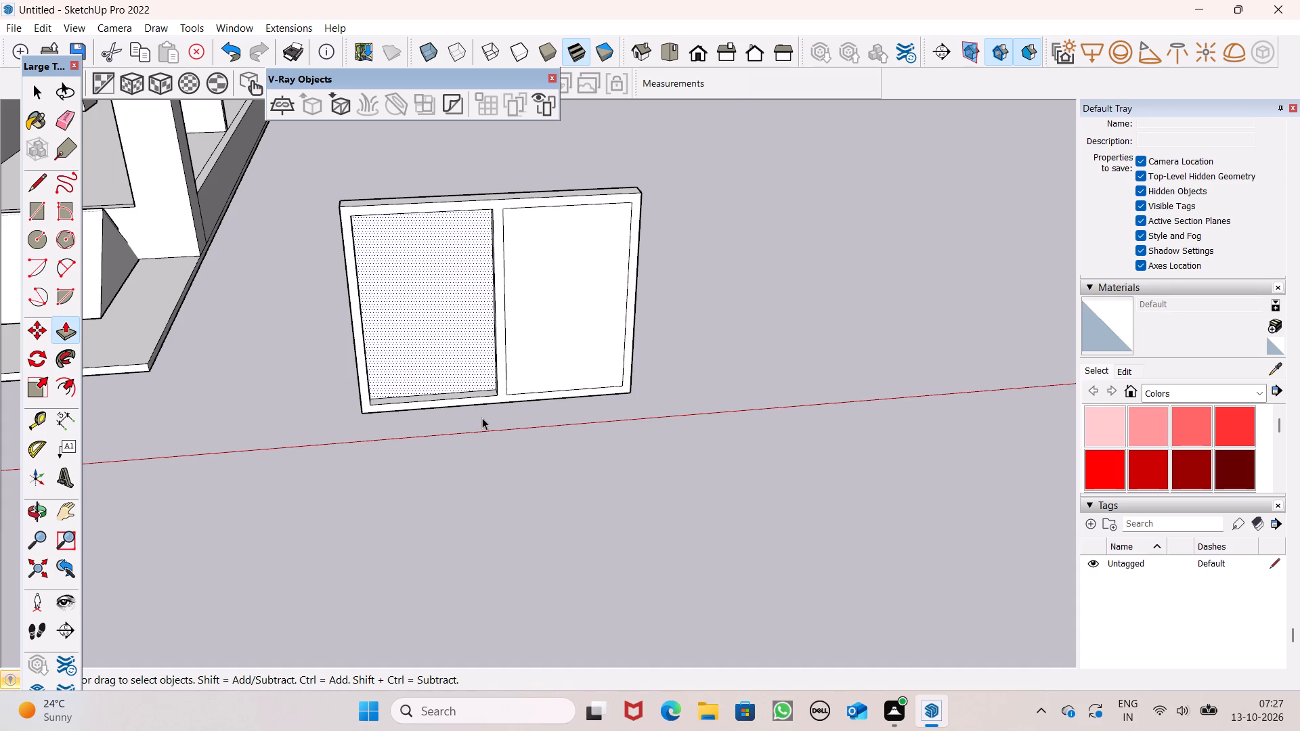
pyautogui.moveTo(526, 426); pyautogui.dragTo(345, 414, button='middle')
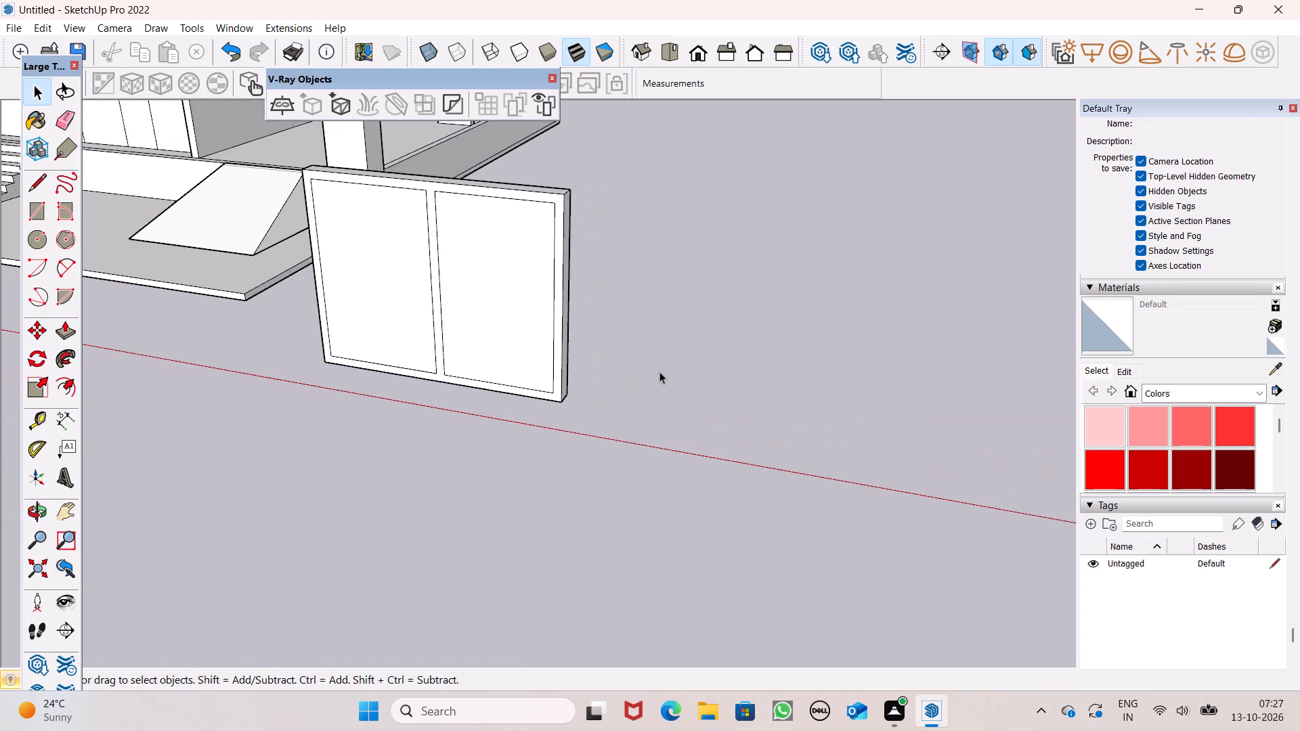
# Examine the front and back of the divided panel and its recessed panes.
pyautogui.scroll(-1, 659, 372)
pyautogui.moveTo(645, 382); pyautogui.dragTo(37, 424, button='middle')
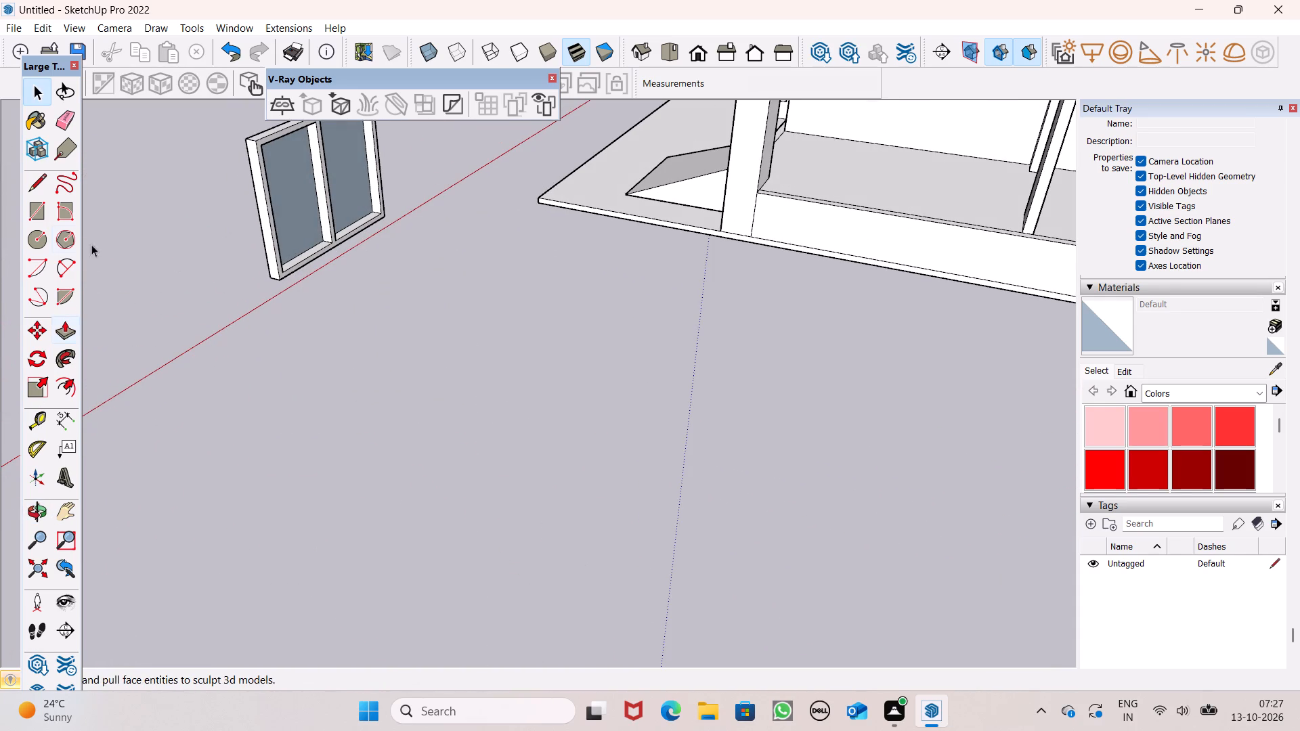
pyautogui.moveTo(61, 127); pyautogui.dragTo(64, 150)
pyautogui.moveTo(152, 319); pyautogui.dragTo(454, 395)
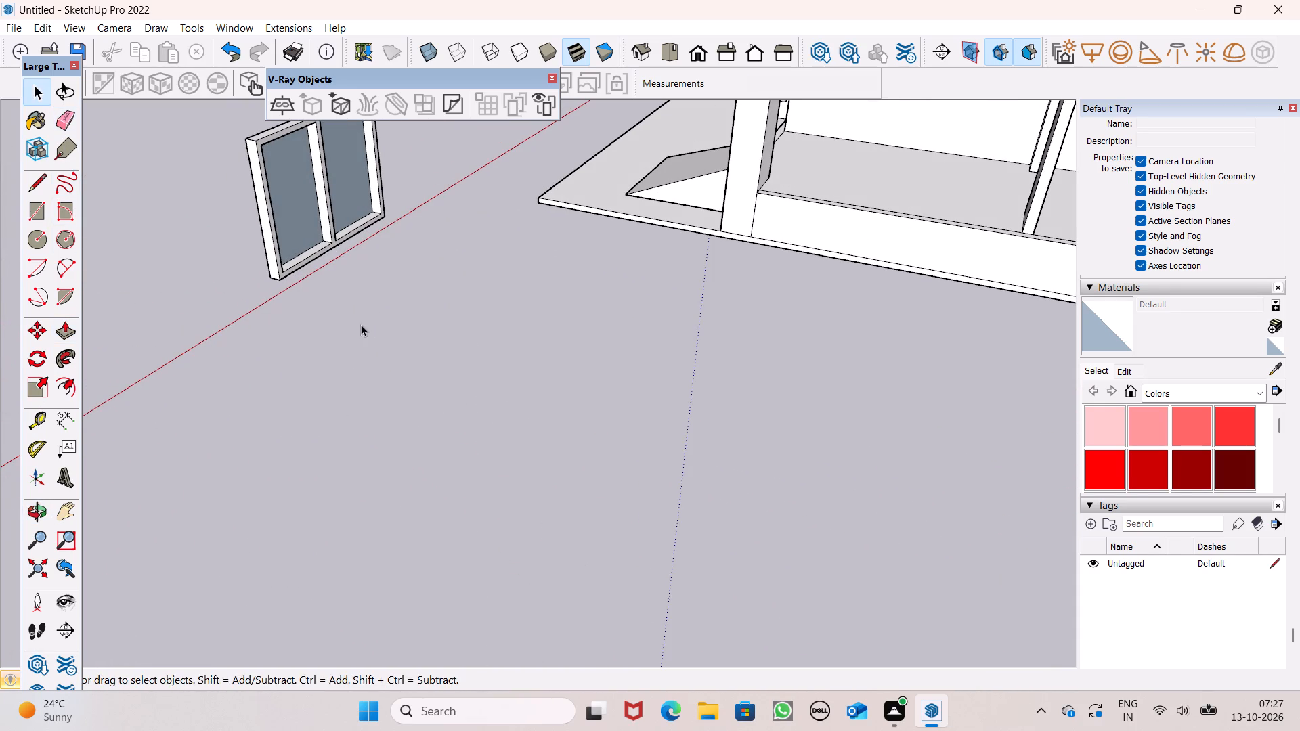
pyautogui.scroll(-3, 346, 330)
pyautogui.moveTo(271, 347); pyautogui.dragTo(906, 401, button='middle')
pyautogui.scroll(2, 752, 311)
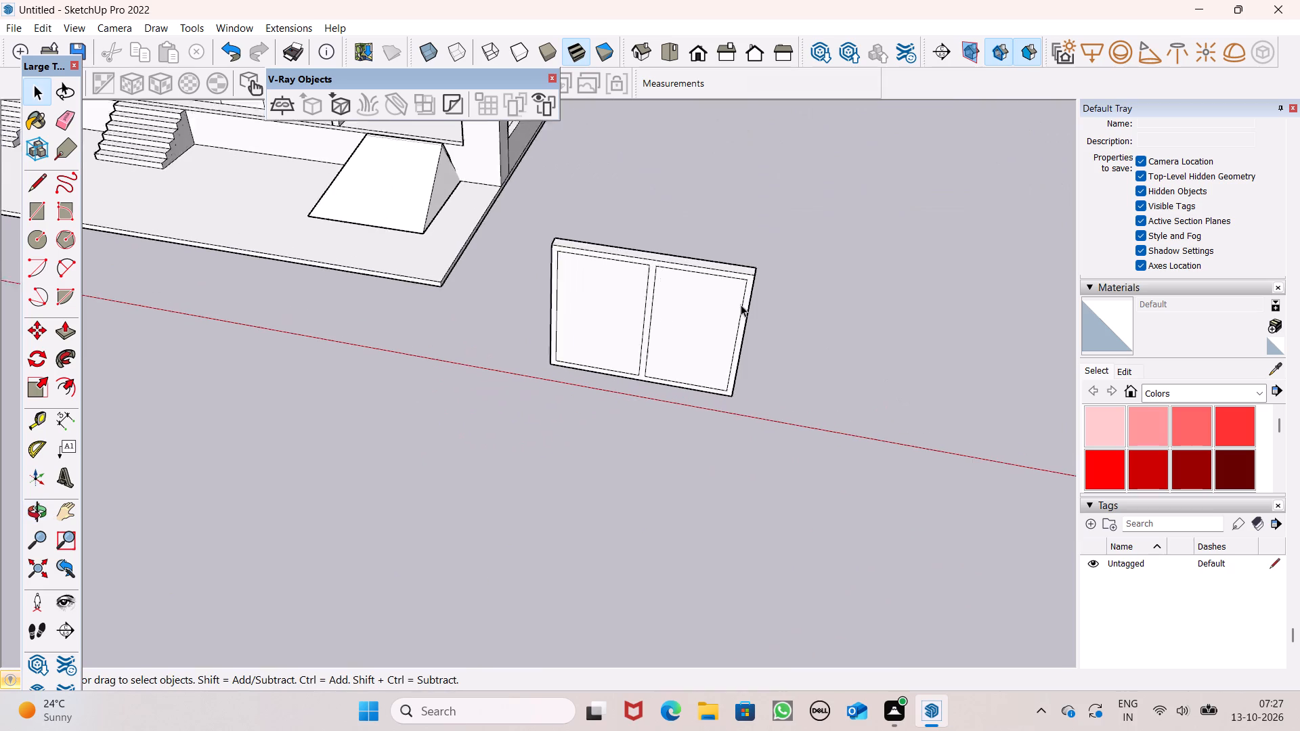
pyautogui.scroll(4, 741, 305)
pyautogui.press('space')
pyautogui.scroll(-3, 841, 349)
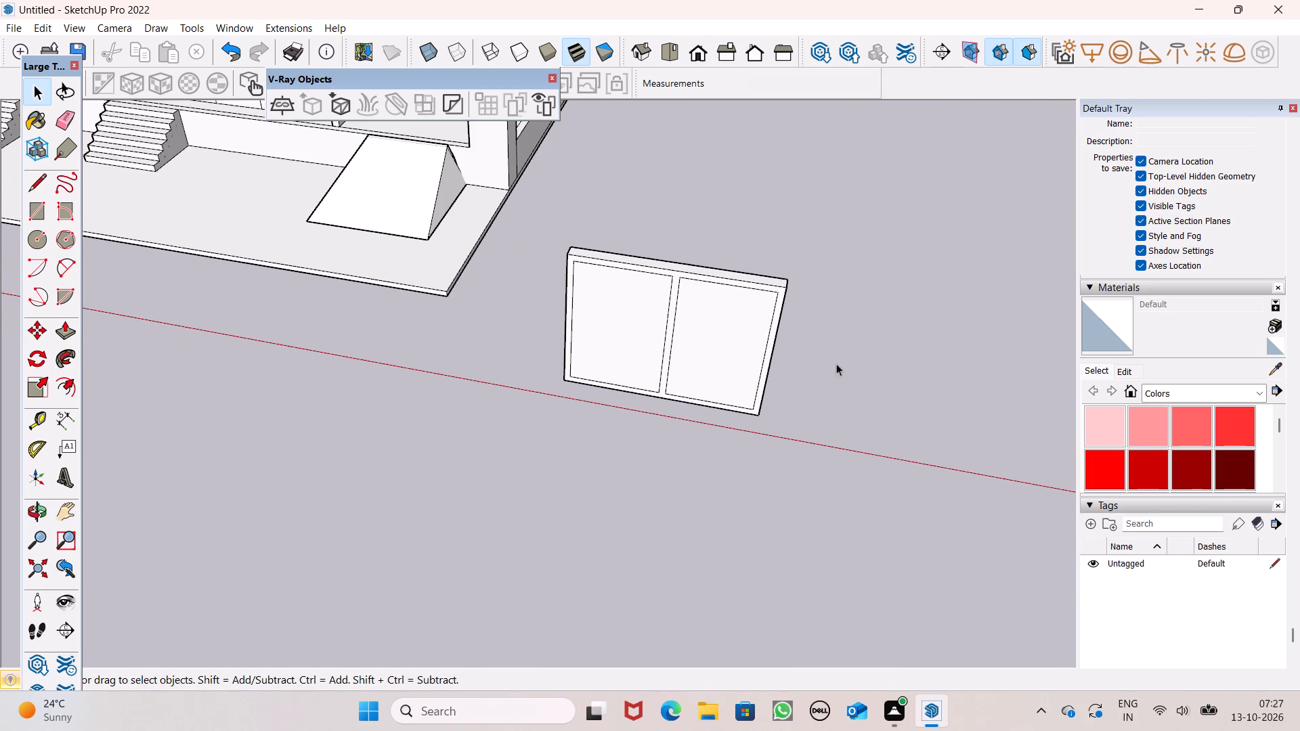
# Push/Pull both recessed panes on the panel's back outward 10 7/8", flush with the frame and divider.
pyautogui.moveTo(835, 372); pyautogui.dragTo(164, 395, button='middle')
pyautogui.click(74, 341)
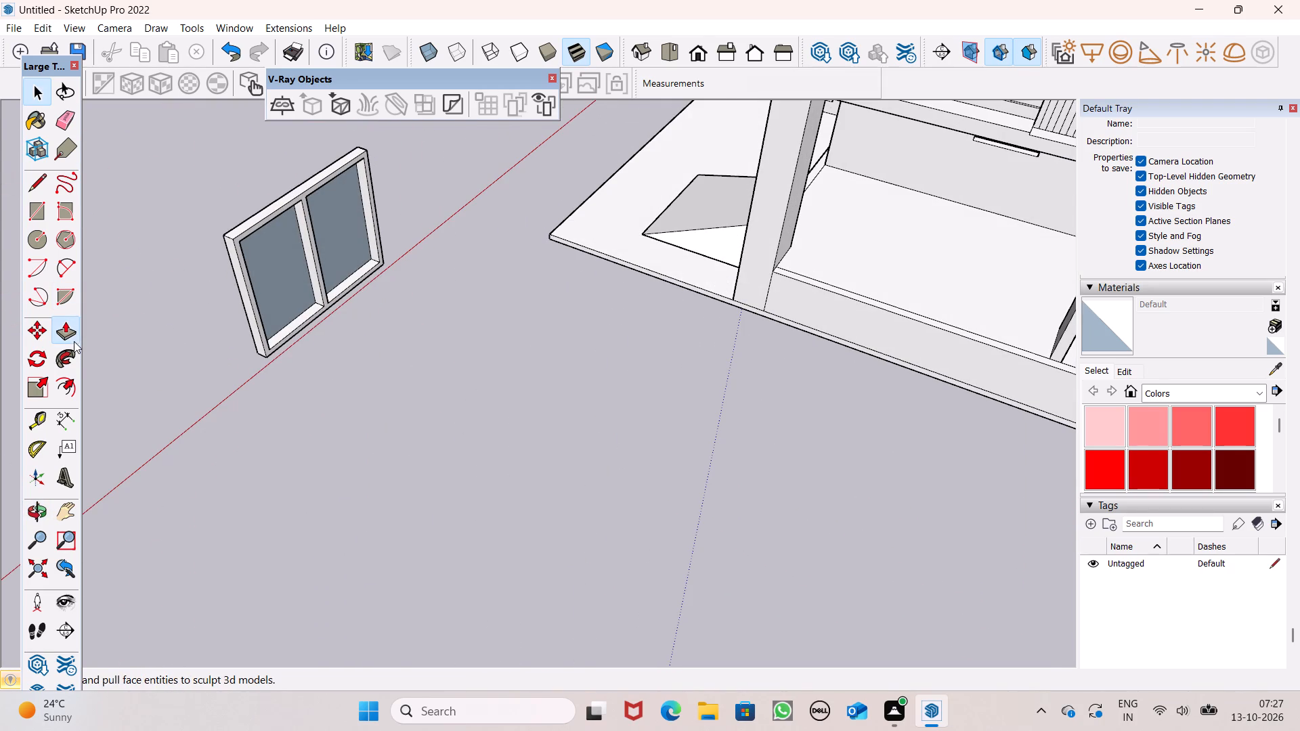
pyautogui.scroll(7, 271, 285)
pyautogui.moveTo(271, 284); pyautogui.dragTo(246, 332)
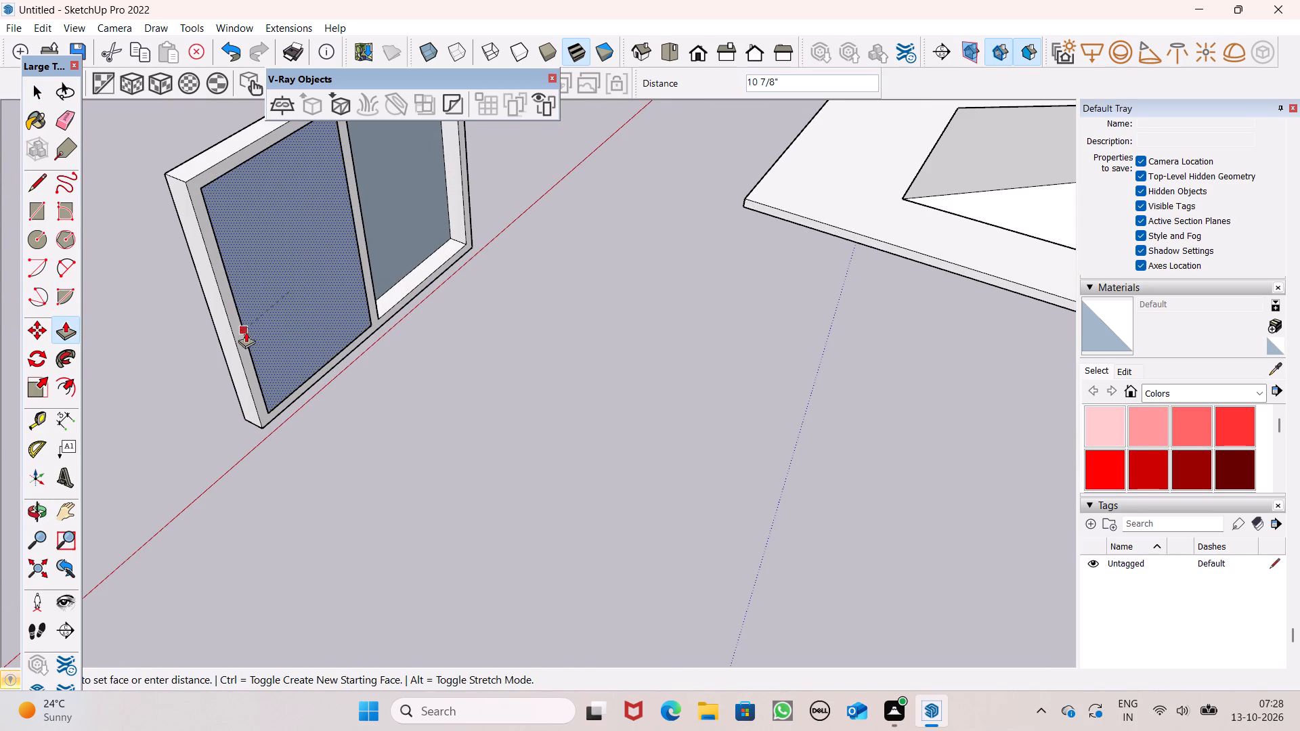
pyautogui.moveTo(246, 332); pyautogui.dragTo(245, 327)
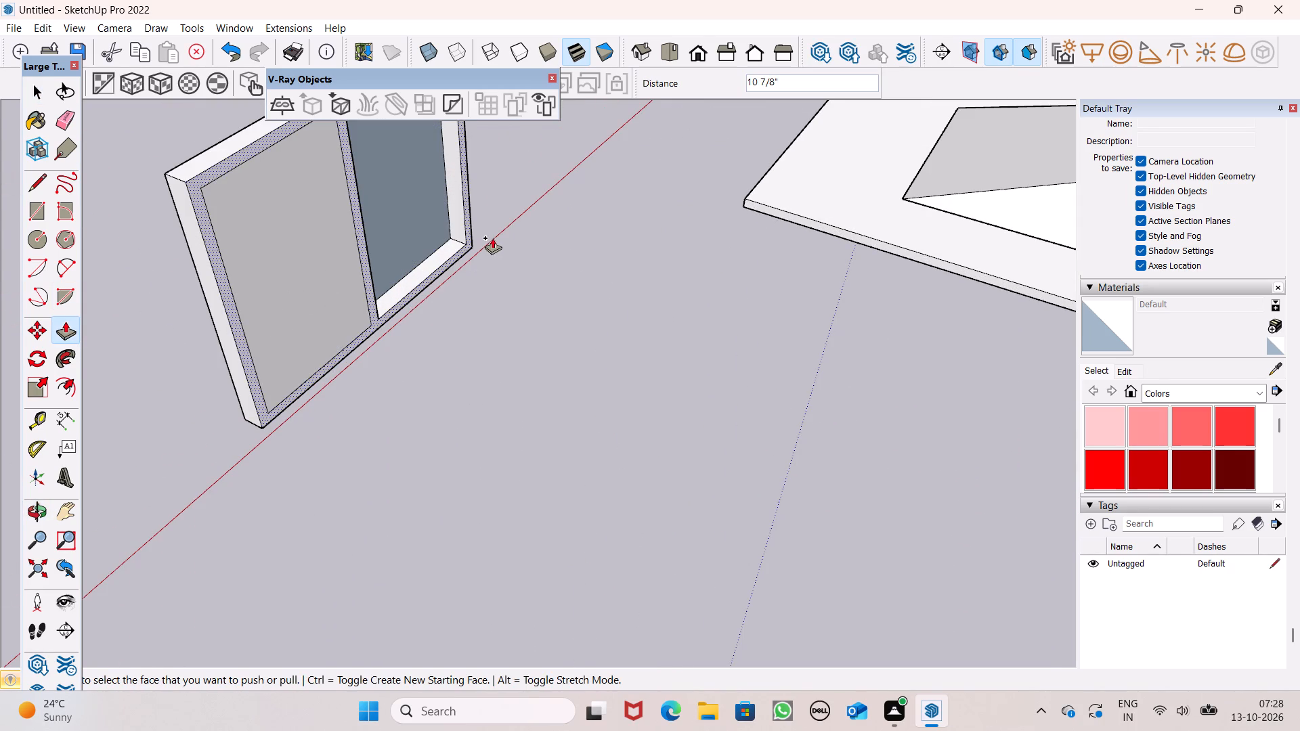
pyautogui.moveTo(414, 223); pyautogui.dragTo(369, 308)
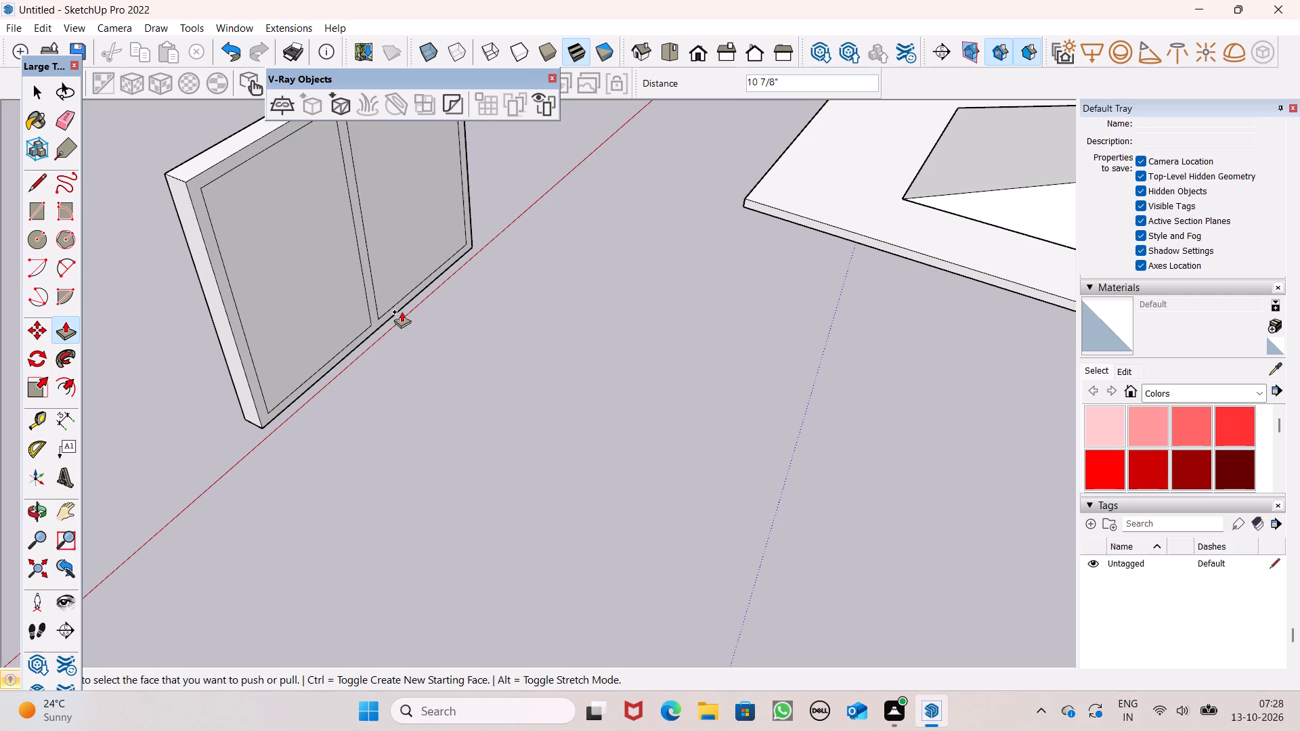
# Push/Pull the front face of the left pane 10 7/8" through the panel's thickness to cut an opening.
pyautogui.scroll(-5, 406, 325)
pyautogui.moveTo(385, 401); pyautogui.dragTo(1037, 416, button='middle')
pyautogui.press('space')
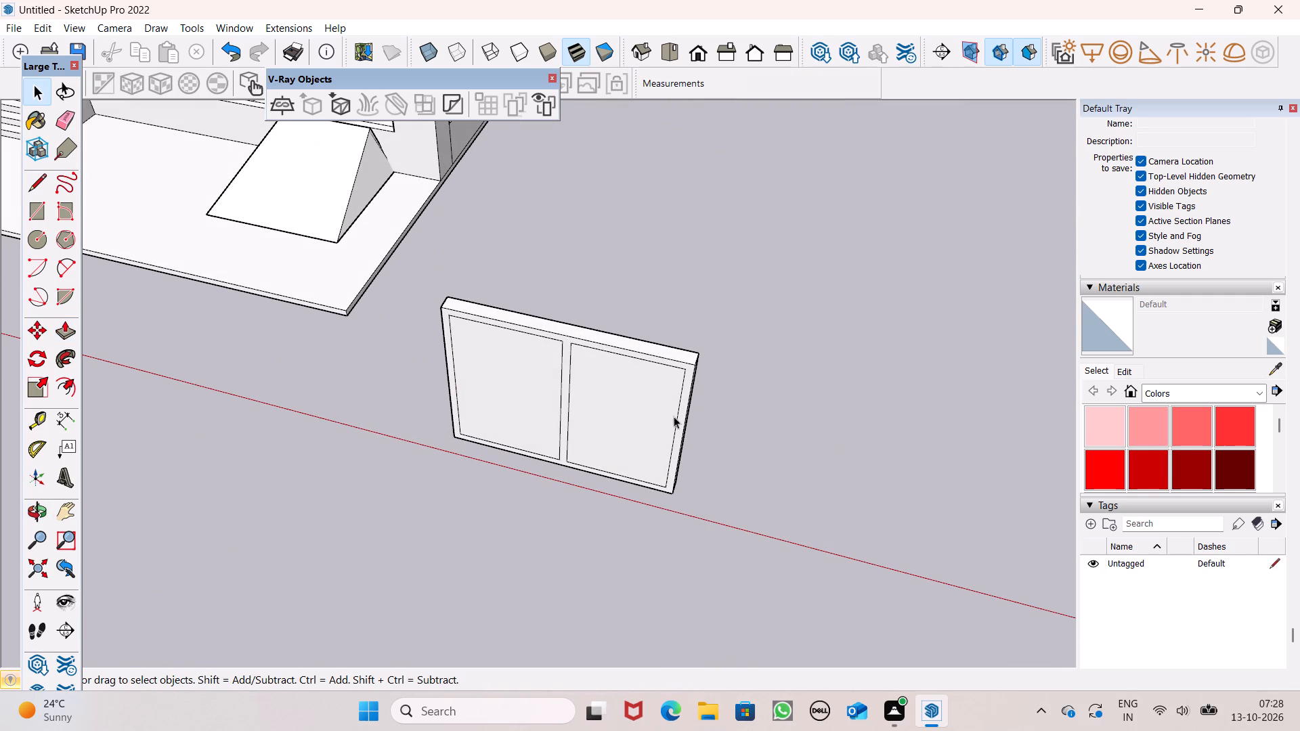
pyautogui.moveTo(672, 421); pyautogui.dragTo(766, 384, button='middle')
pyautogui.scroll(1, 735, 400)
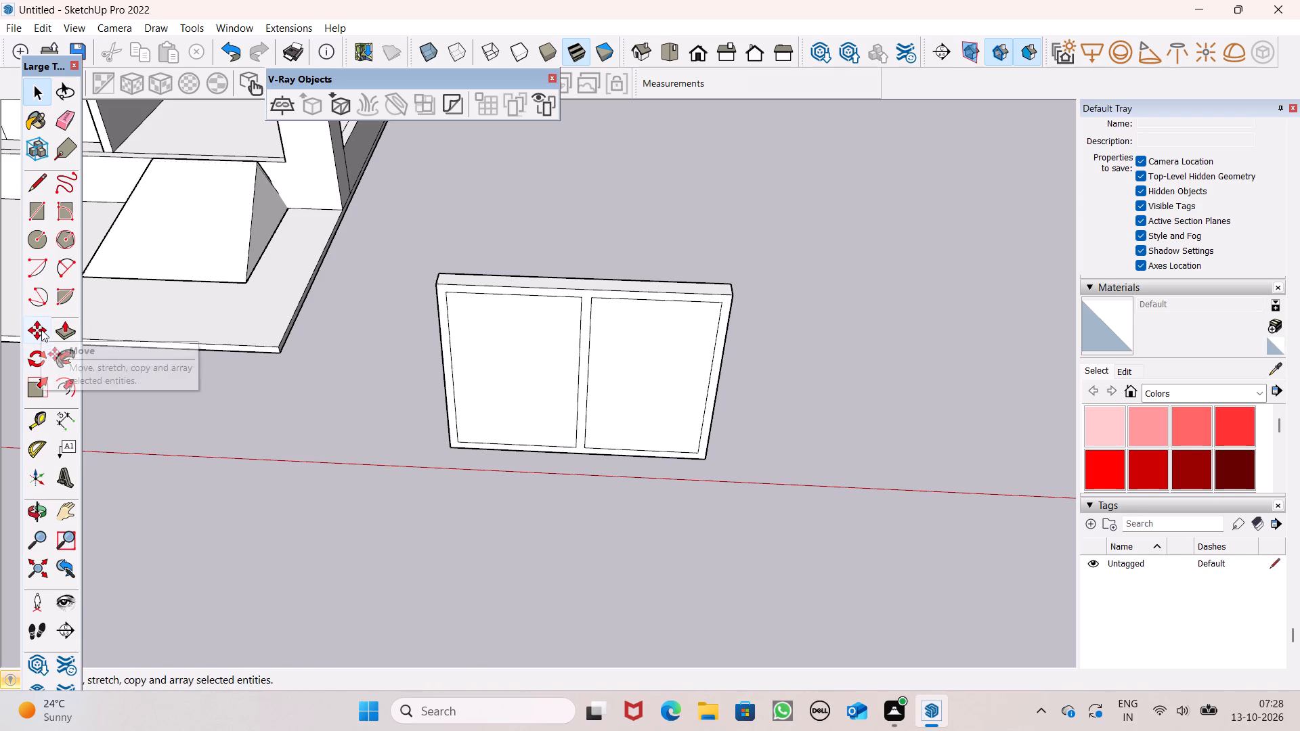
pyautogui.moveTo(62, 330); pyautogui.dragTo(71, 339)
pyautogui.scroll(5, 416, 422)
pyautogui.moveTo(508, 435); pyautogui.dragTo(555, 414)
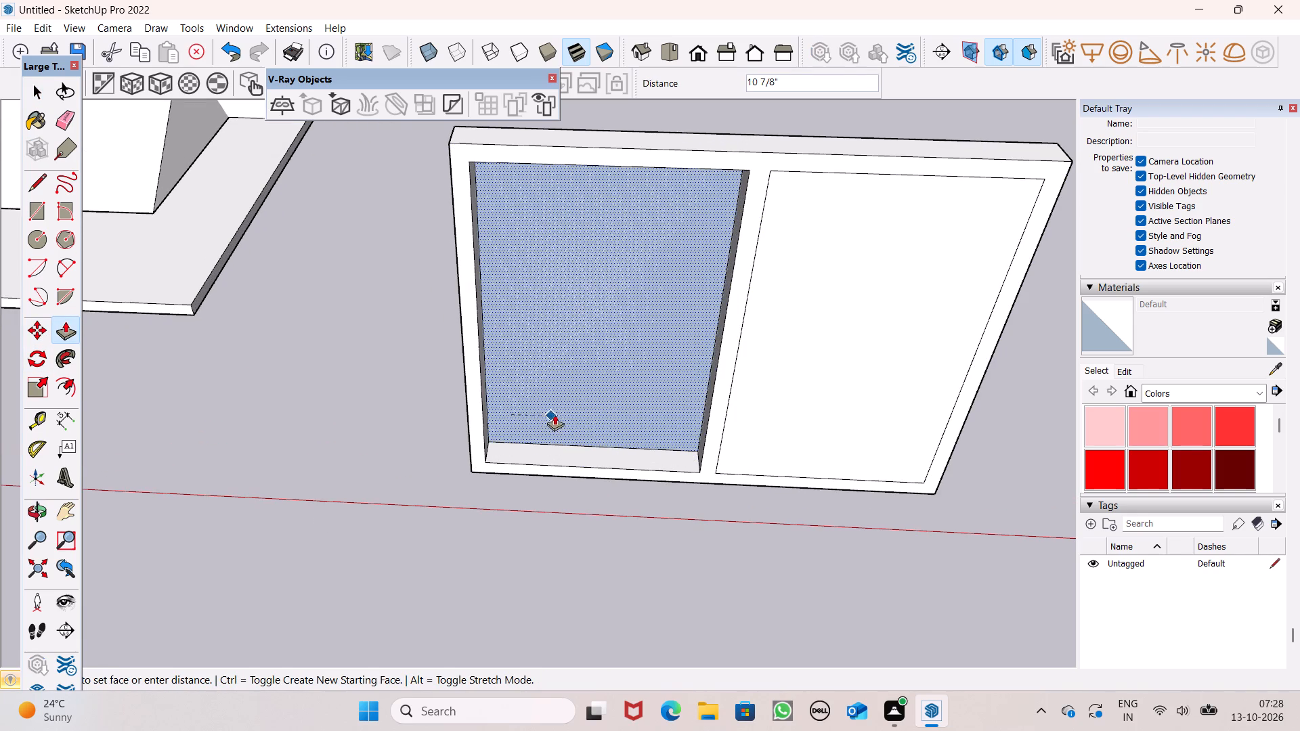
pyautogui.moveTo(555, 414); pyautogui.dragTo(569, 412)
pyautogui.scroll(-5, 548, 330)
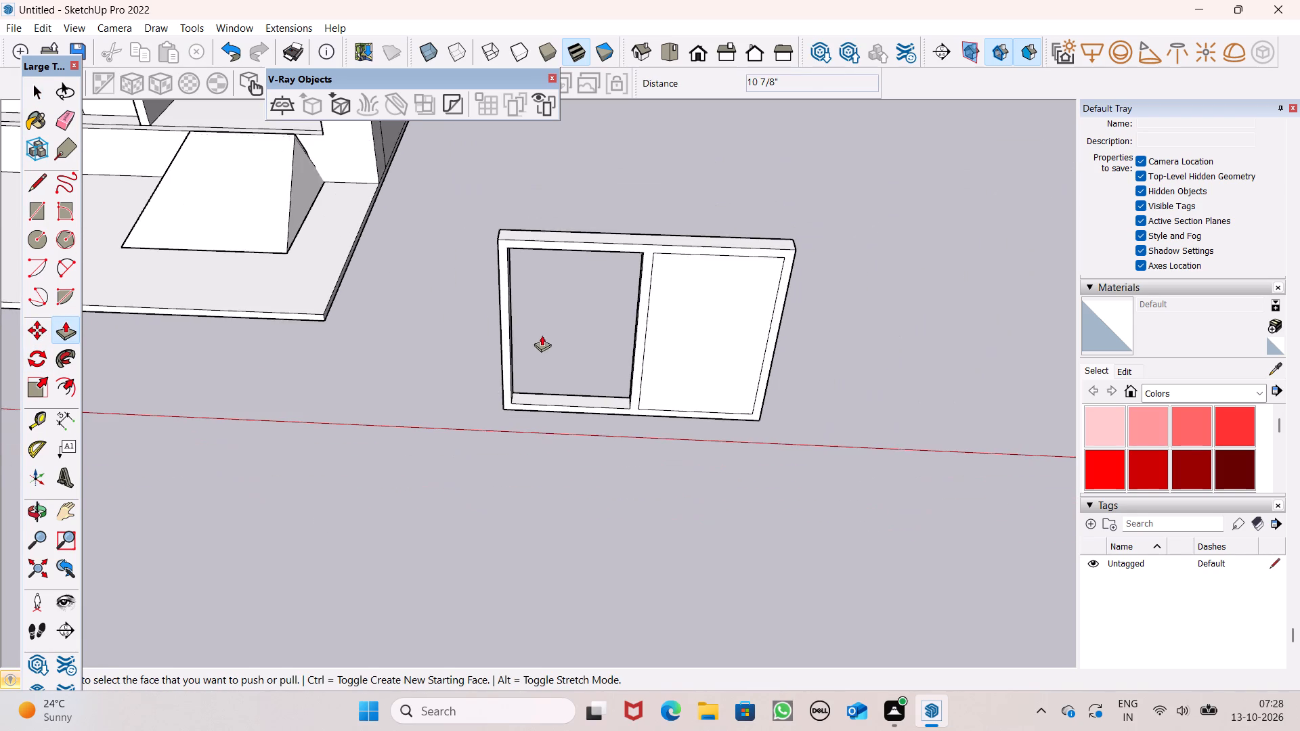
# Push/Pull the front face of the right pane 10 7/8" through the panel's thickness to cut an opening.
pyautogui.scroll(4, 631, 353)
pyautogui.moveTo(677, 382); pyautogui.dragTo(724, 352)
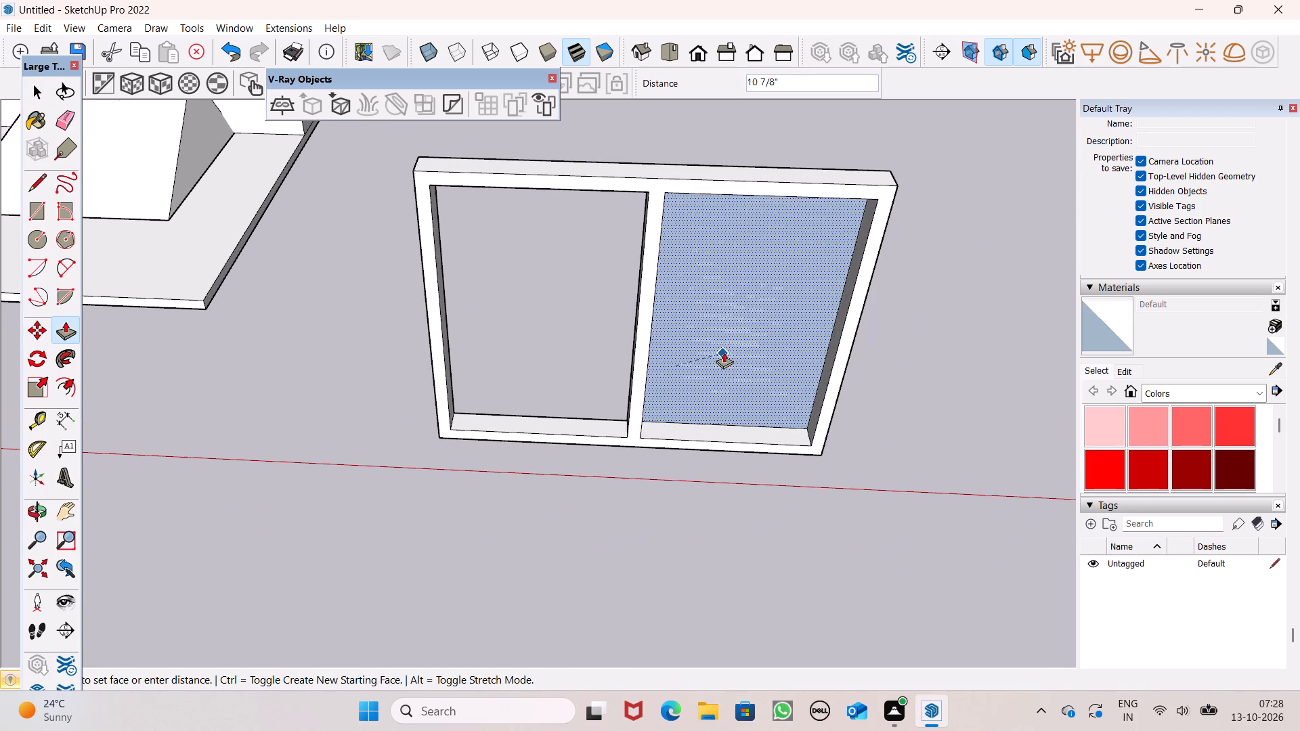
pyautogui.moveTo(724, 352); pyautogui.dragTo(726, 351)
pyautogui.scroll(-6, 611, 288)
pyautogui.moveTo(667, 356); pyautogui.dragTo(663, 286, button='middle')
pyautogui.scroll(1, 666, 356)
pyautogui.press('space')
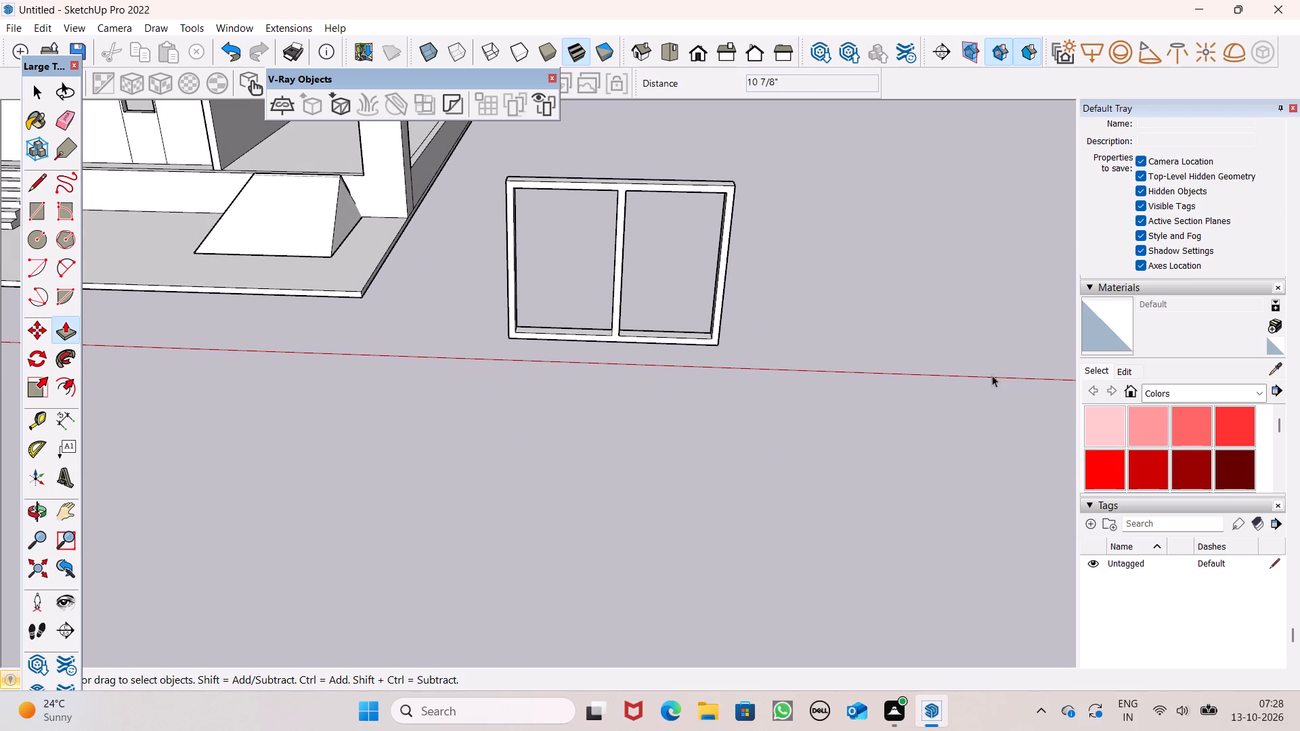
# Draw a small rectangle about 5 1/2" by 4 3/16" near the bottom of the far upright's inner face.
pyautogui.moveTo(781, 351); pyautogui.dragTo(745, 397, button='middle')
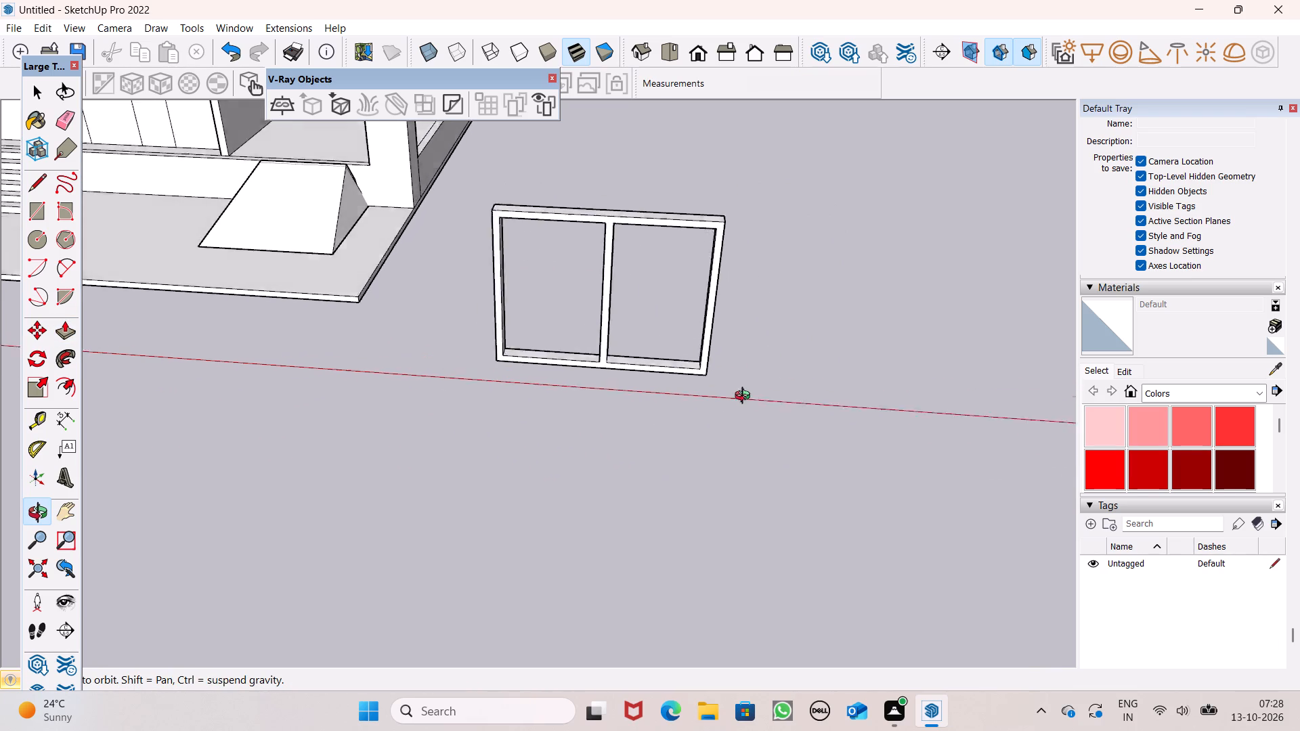
pyautogui.moveTo(745, 397); pyautogui.dragTo(606, 402, button='middle')
pyautogui.scroll(3, 476, 304)
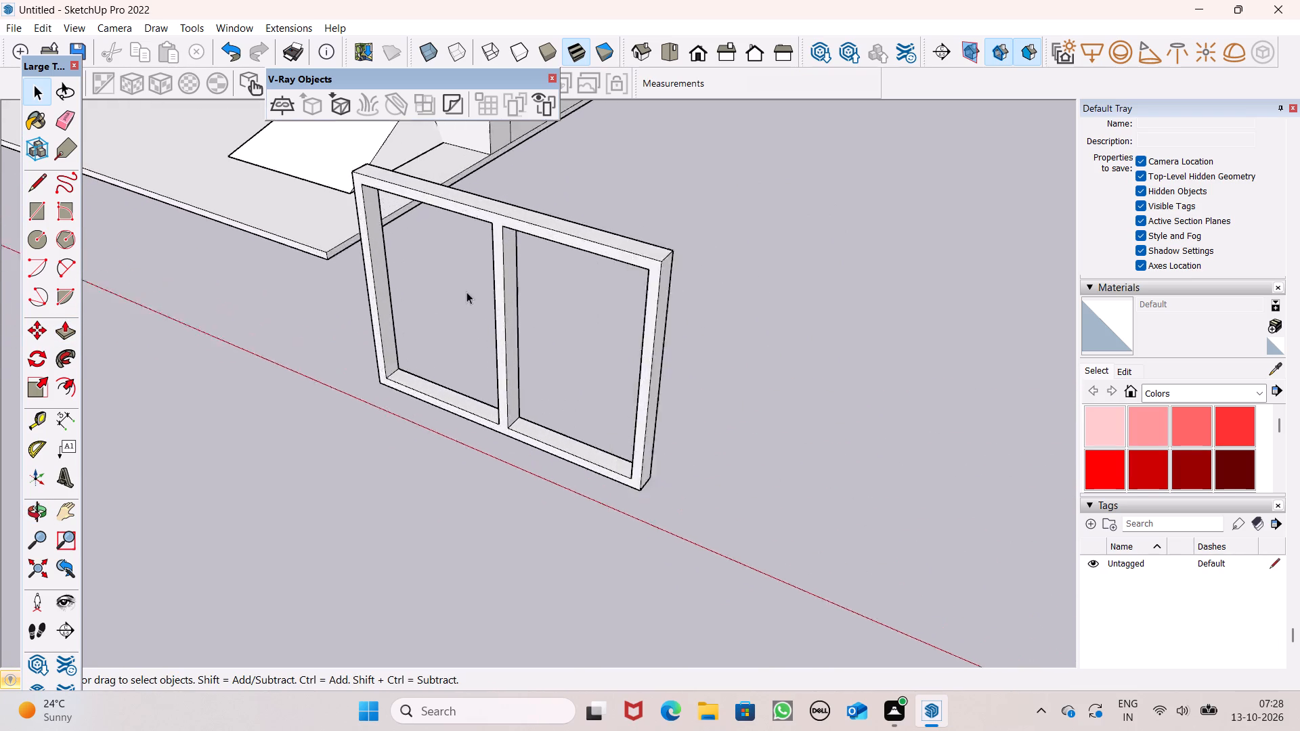
pyautogui.scroll(5, 467, 292)
pyautogui.scroll(-4, 459, 287)
pyautogui.moveTo(432, 352); pyautogui.dragTo(347, 302, button='middle')
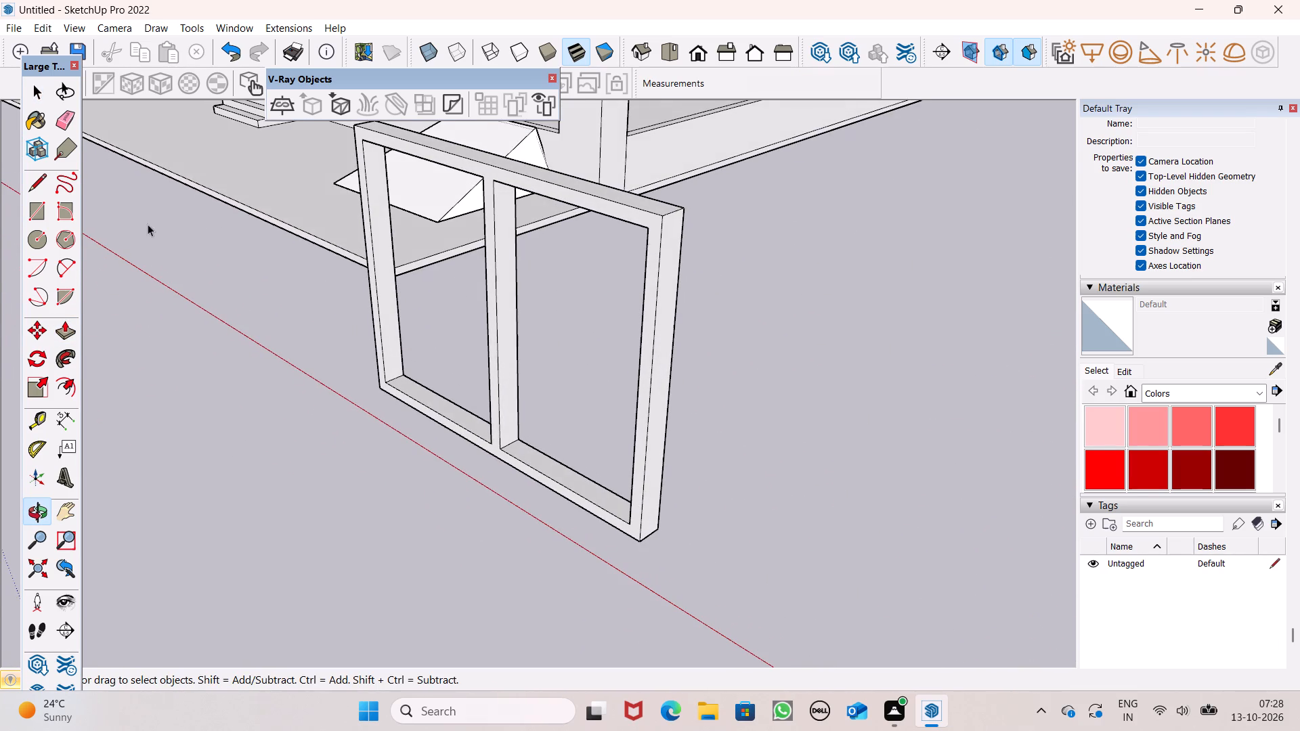
pyautogui.click(42, 214)
pyautogui.scroll(1, 298, 208)
pyautogui.moveTo(397, 319); pyautogui.dragTo(349, 301, button='middle')
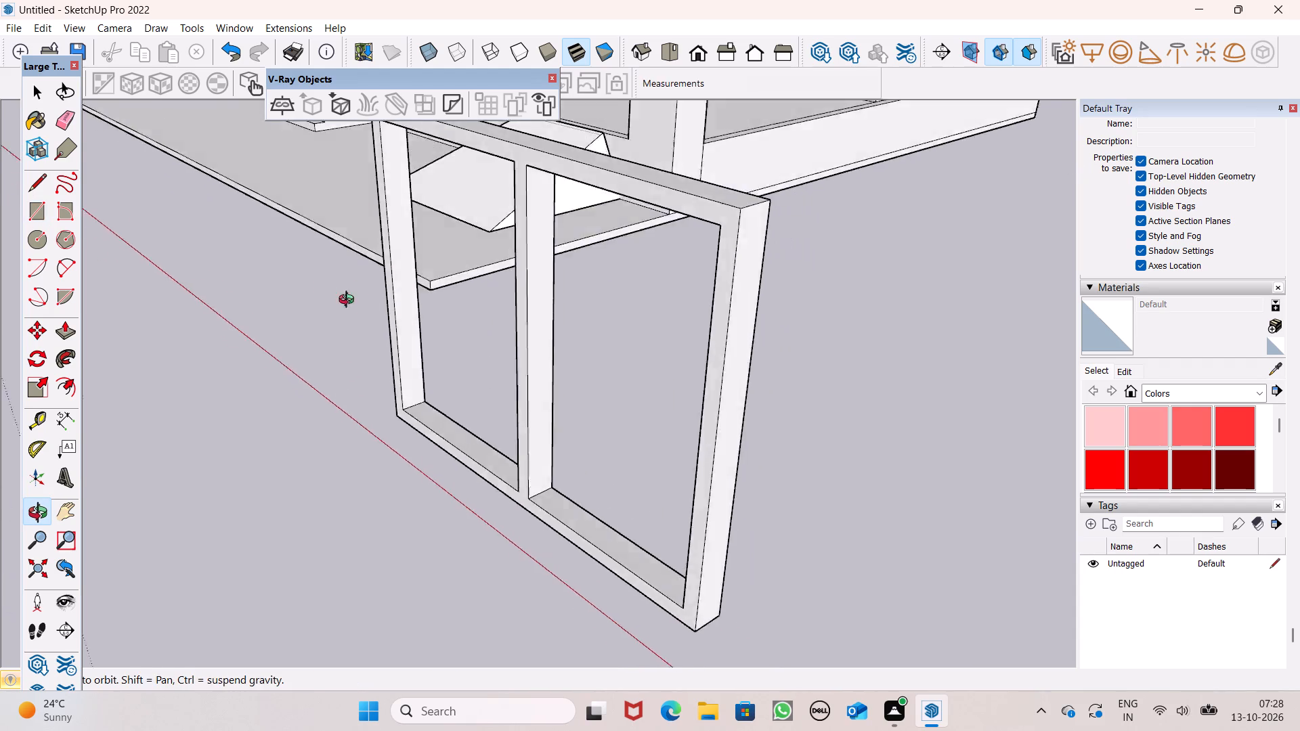
pyautogui.moveTo(349, 301); pyautogui.dragTo(328, 290, button='middle')
pyautogui.scroll(5, 398, 343)
pyautogui.moveTo(443, 399); pyautogui.dragTo(415, 393, button='middle')
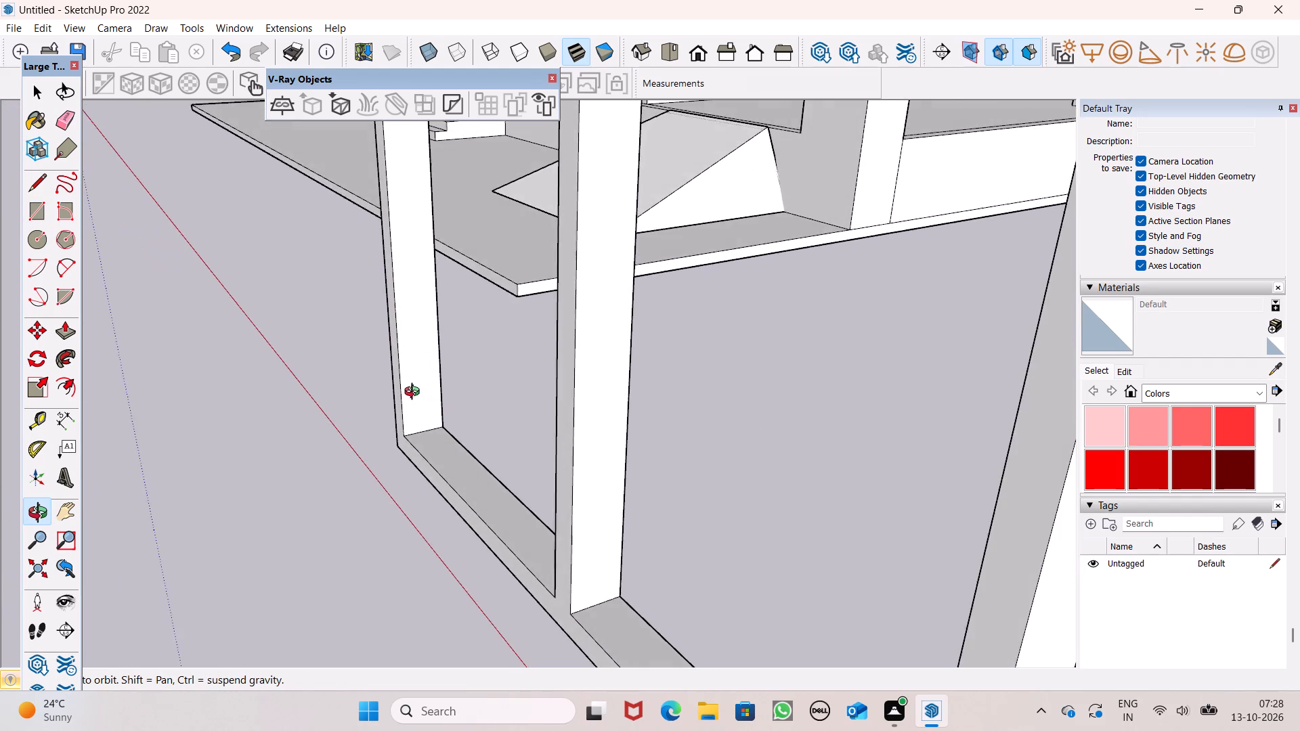
pyautogui.moveTo(415, 393); pyautogui.dragTo(418, 383, button='middle')
pyautogui.scroll(5, 418, 359)
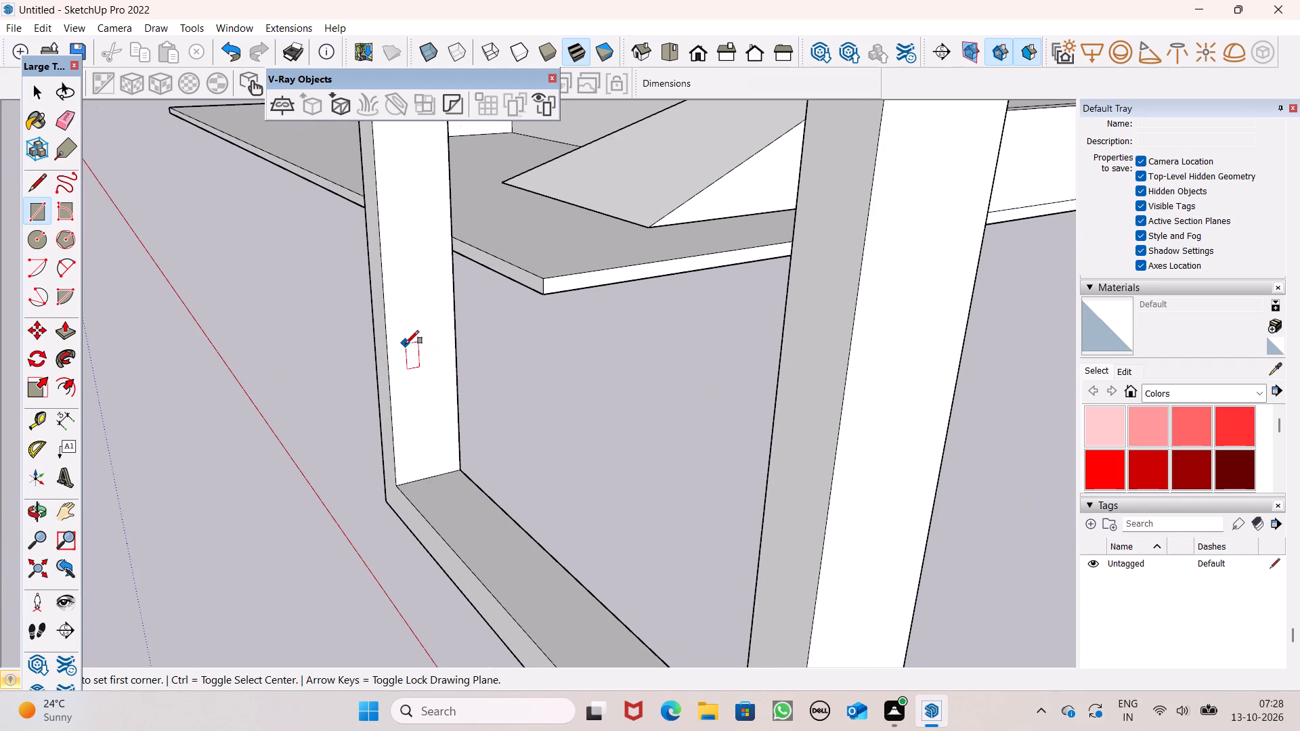
pyautogui.scroll(-2, 406, 368)
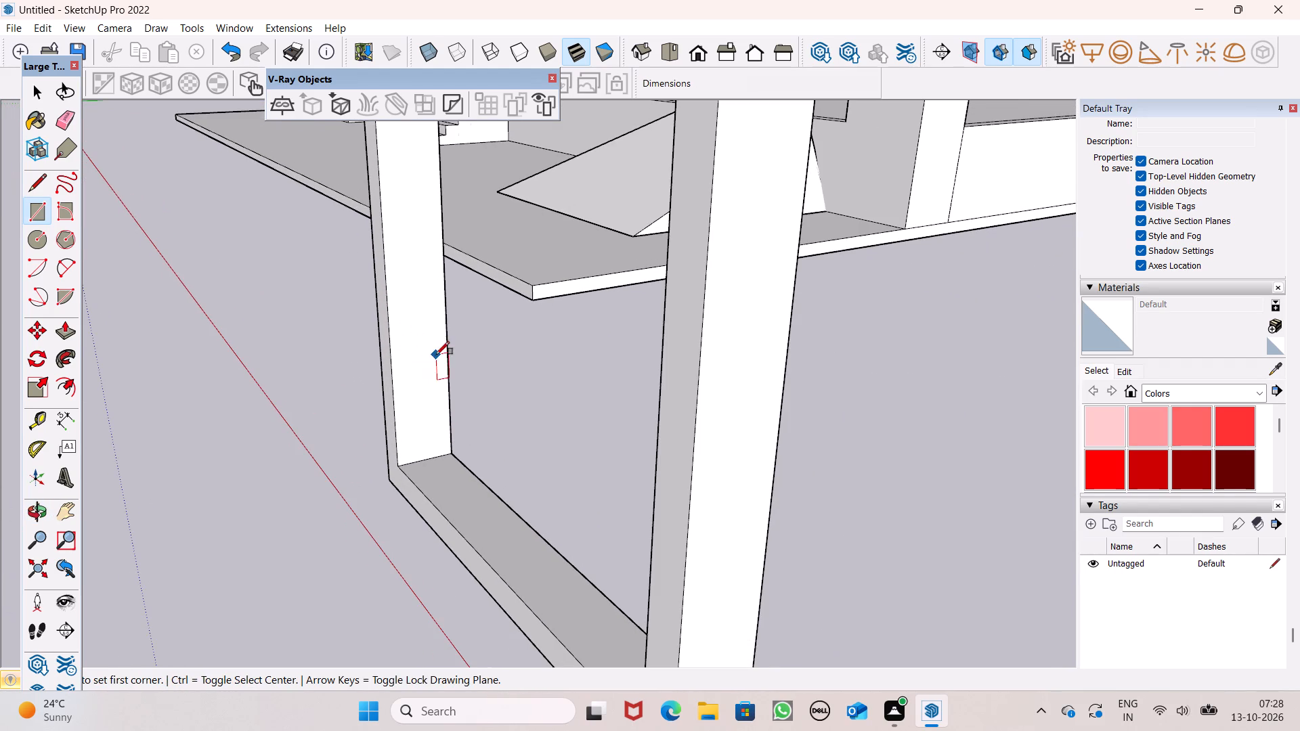
pyautogui.scroll(-5, 436, 355)
pyautogui.moveTo(466, 380); pyautogui.dragTo(427, 397, button='middle')
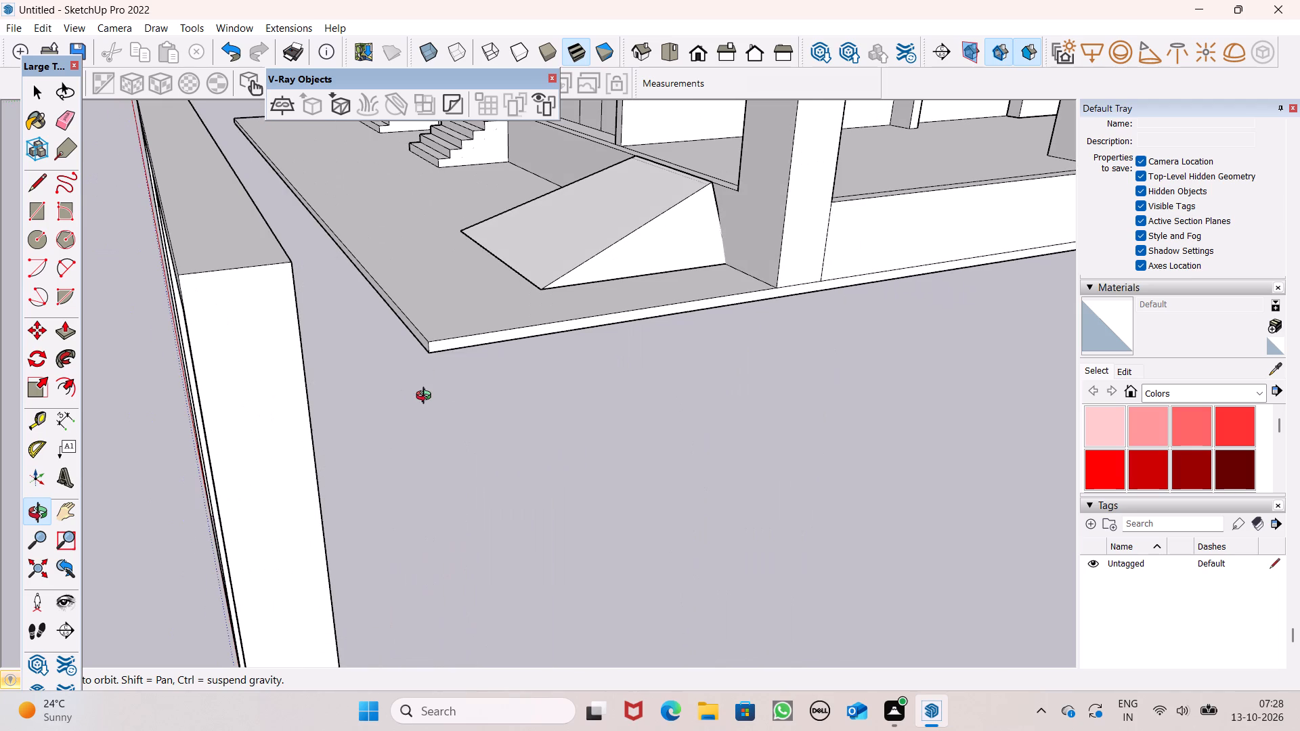
pyautogui.moveTo(427, 397); pyautogui.dragTo(444, 401, button='middle')
pyautogui.scroll(-5, 391, 371)
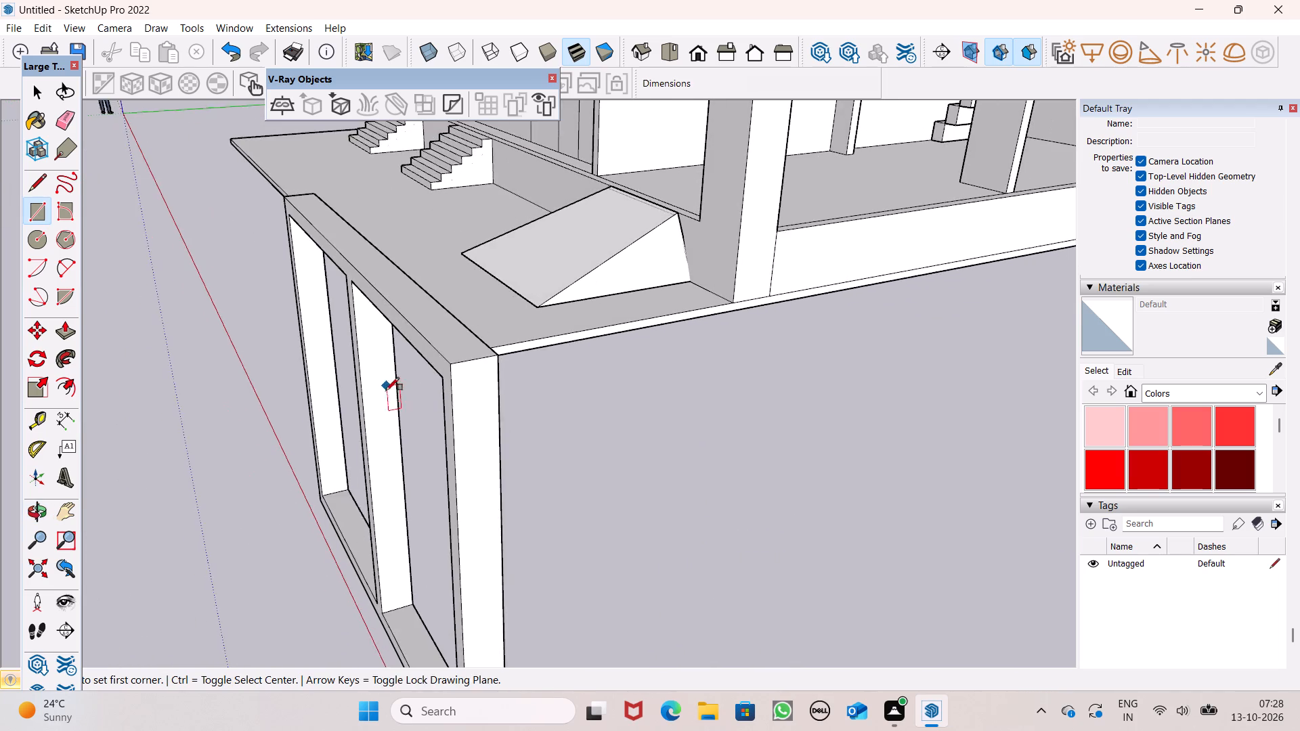
pyautogui.moveTo(386, 391); pyautogui.dragTo(408, 299, button='middle')
pyautogui.scroll(1, 353, 468)
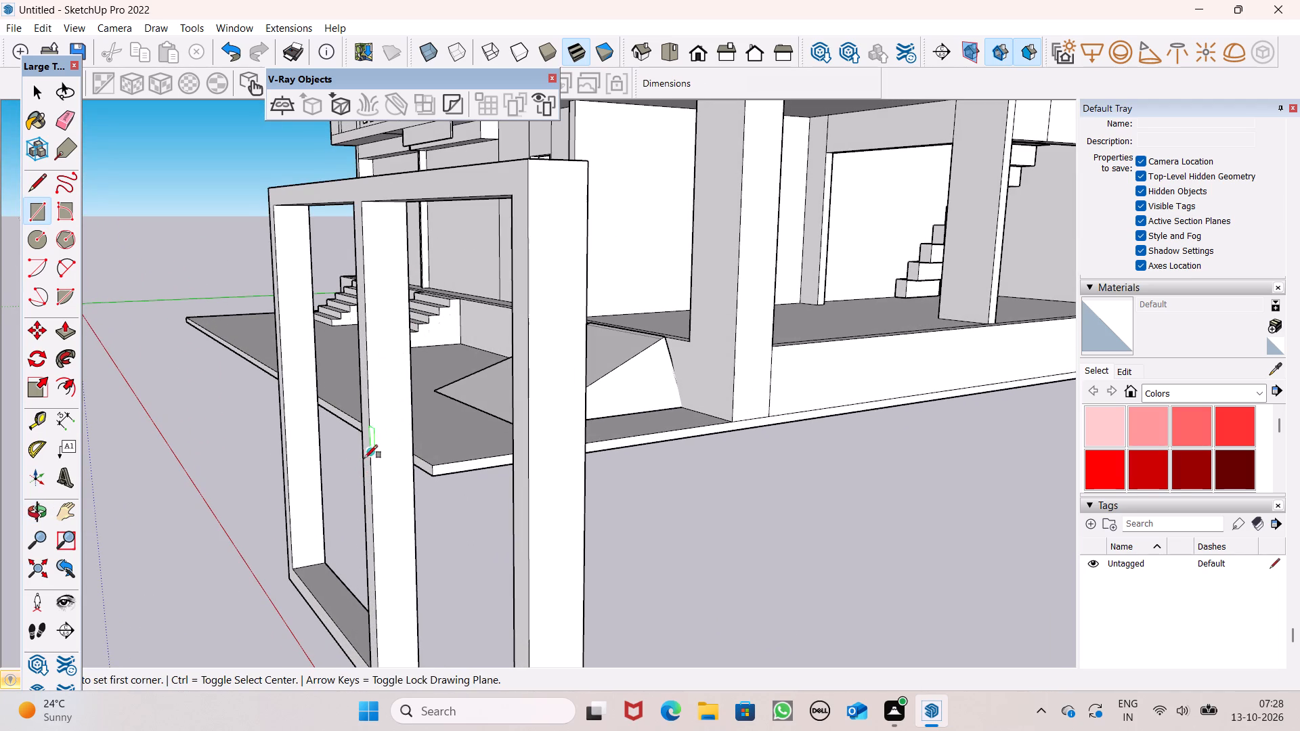
pyautogui.scroll(5, 295, 525)
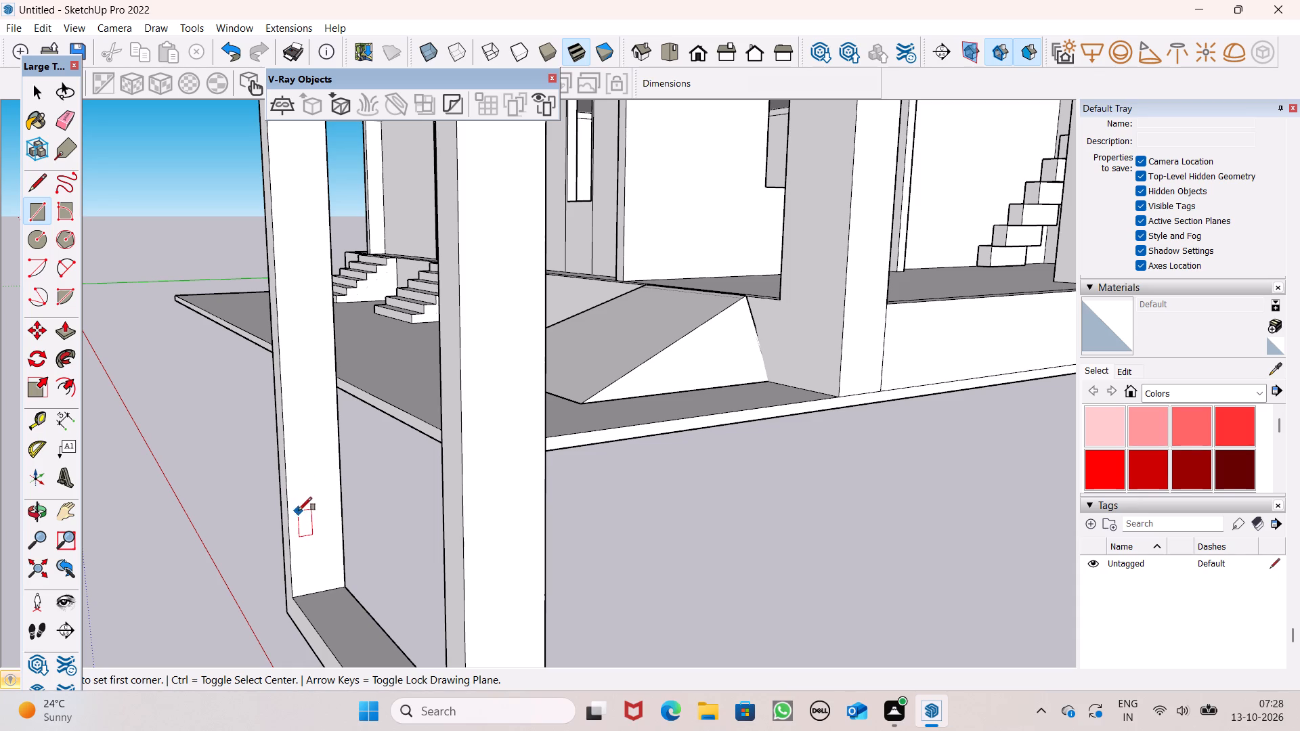
pyautogui.scroll(-3, 320, 483)
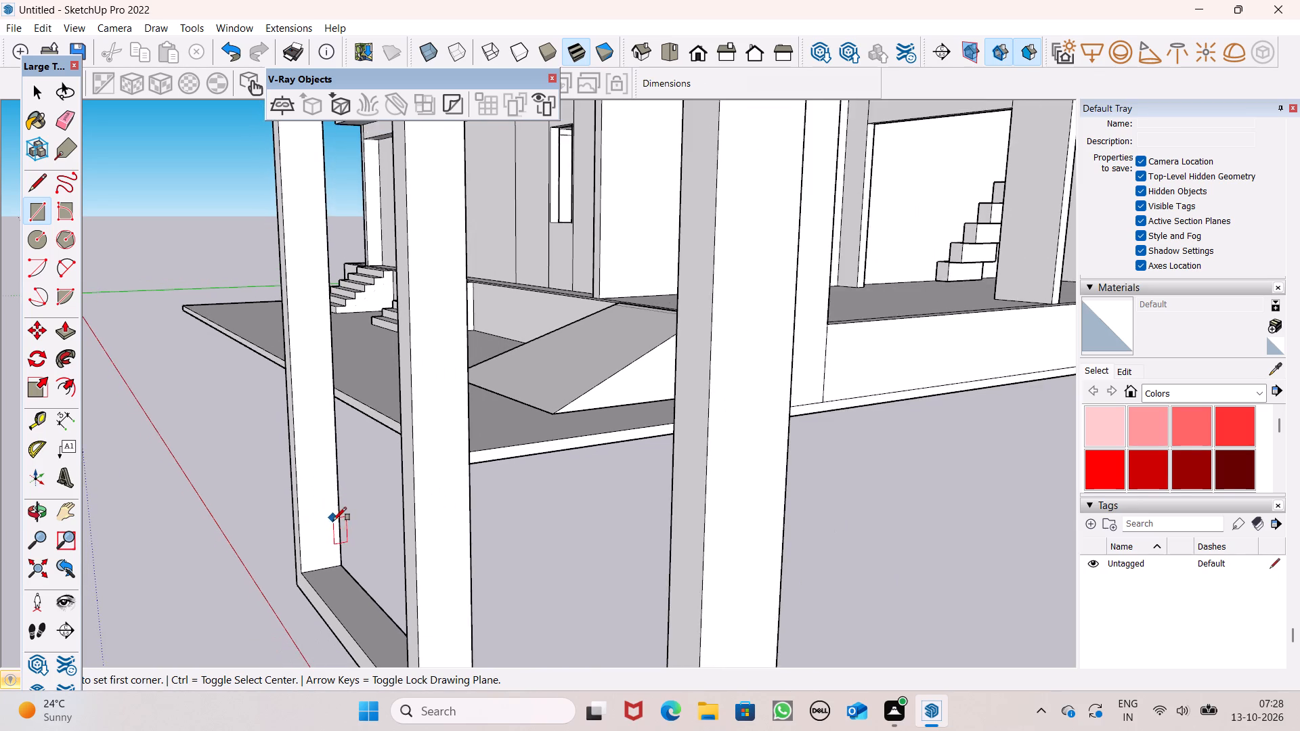
pyautogui.moveTo(333, 520); pyautogui.dragTo(306, 532, button='middle')
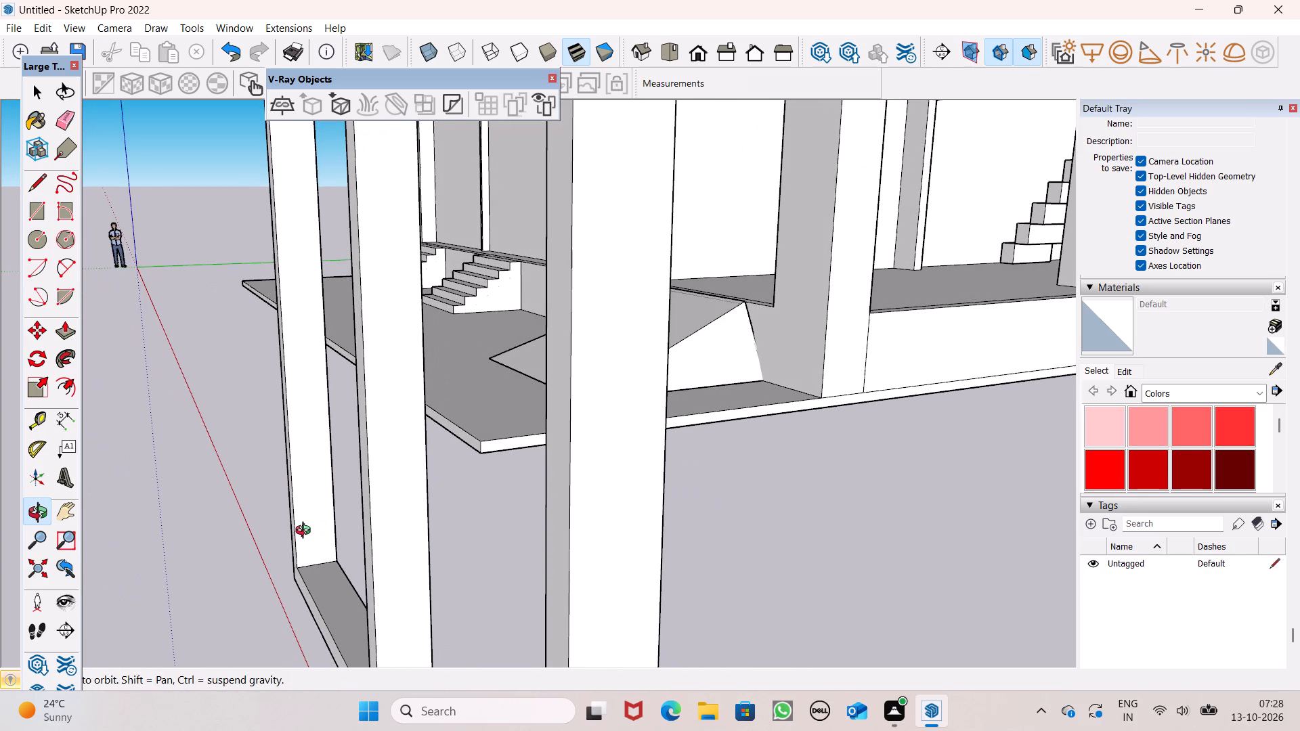
pyautogui.moveTo(306, 532); pyautogui.dragTo(305, 533, button='middle')
pyautogui.scroll(1, 303, 525)
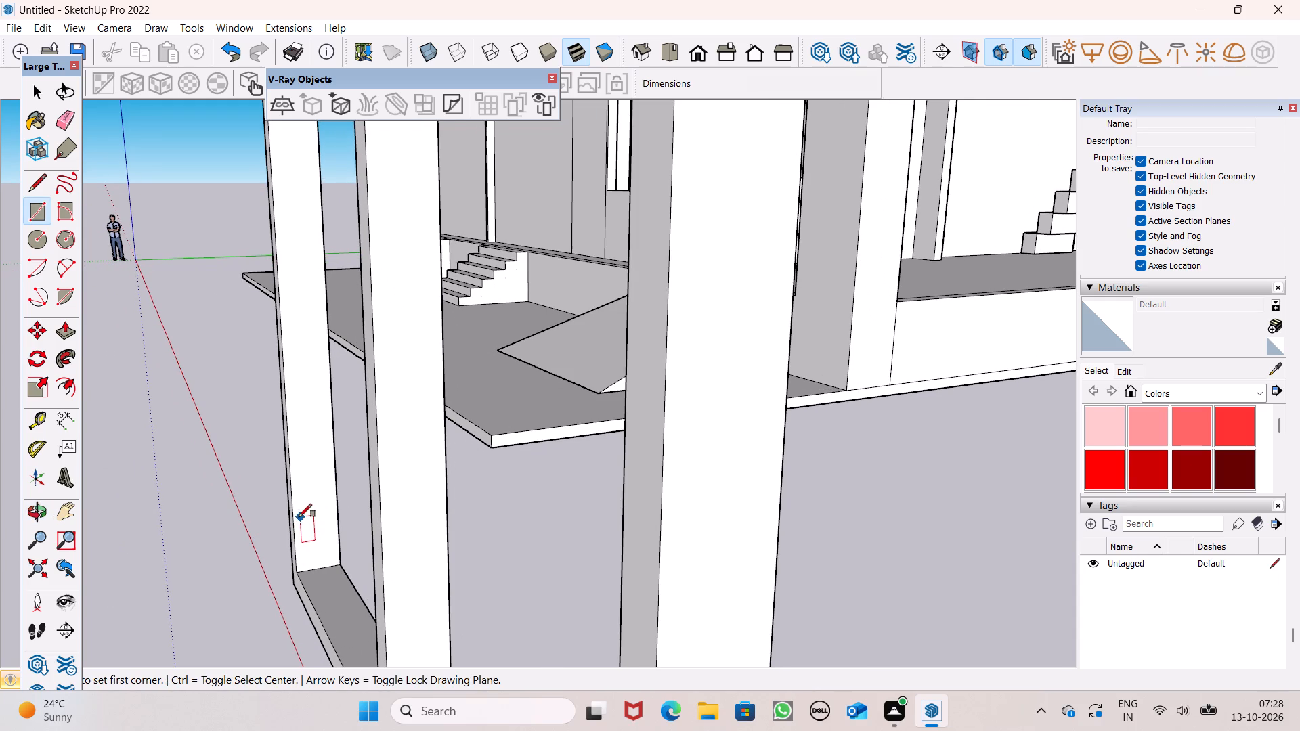
pyautogui.scroll(6, 292, 505)
pyautogui.scroll(-1, 313, 496)
pyautogui.middleClick(297, 522)
pyautogui.scroll(1, 302, 520)
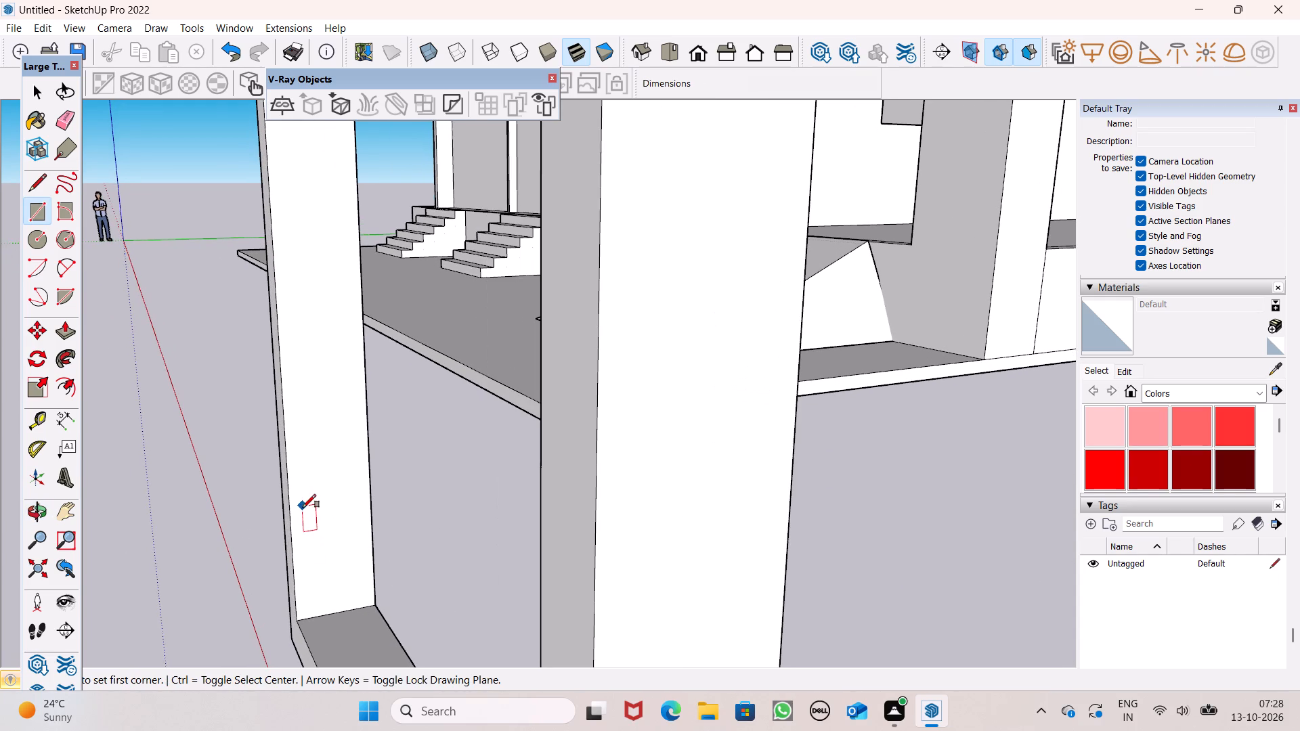
pyautogui.click(309, 511)
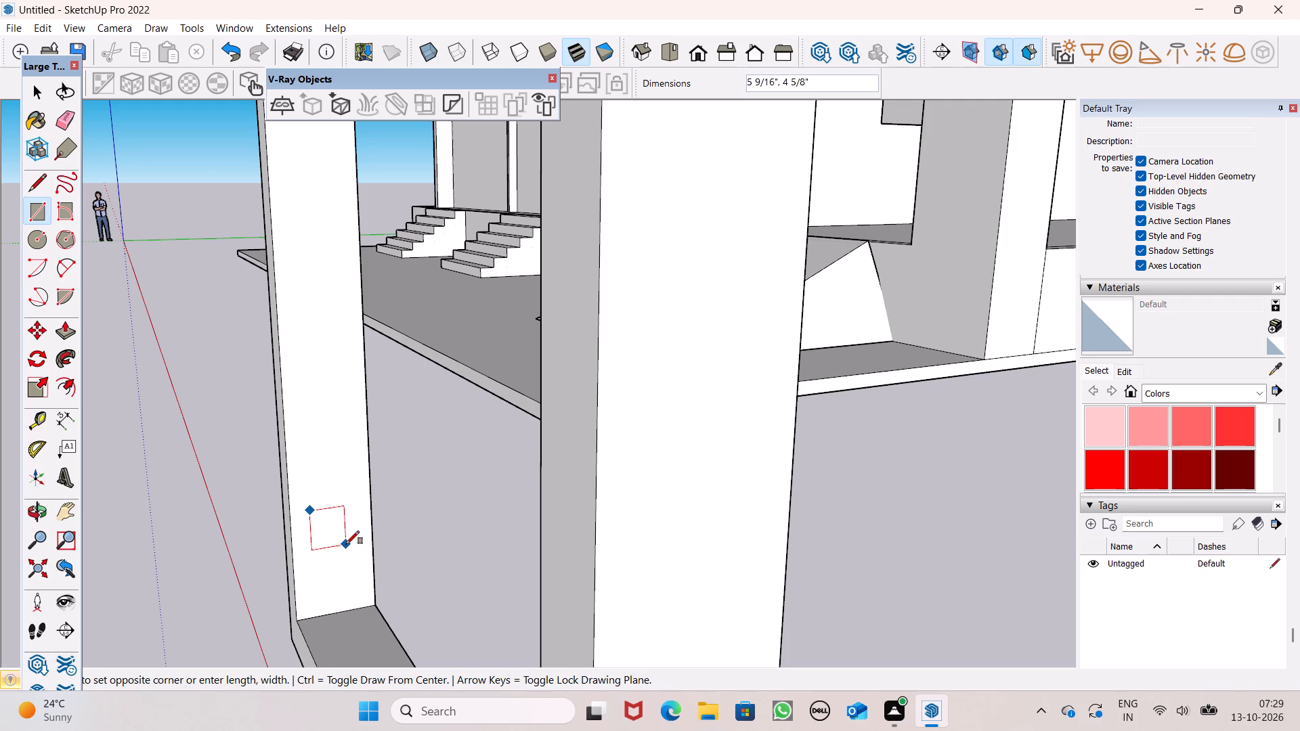
pyautogui.moveTo(345, 553); pyautogui.dragTo(329, 567, button='middle')
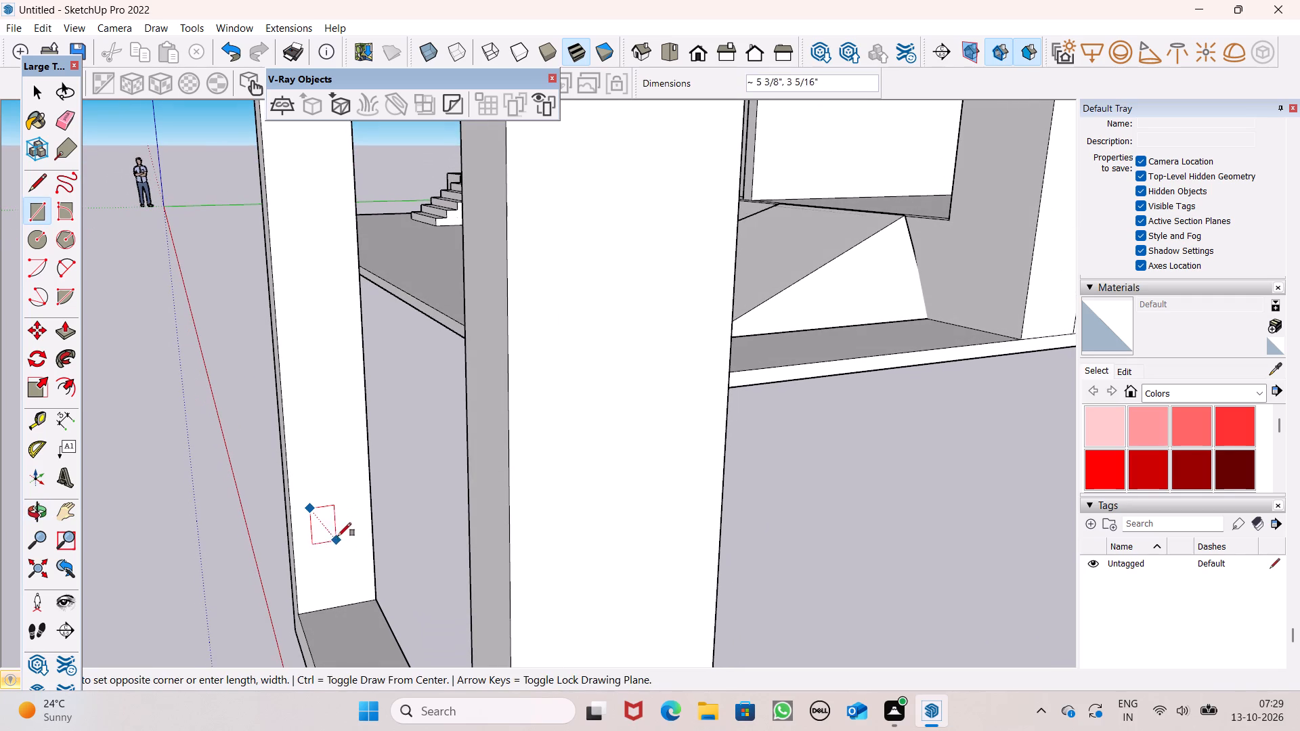
pyautogui.click(343, 541)
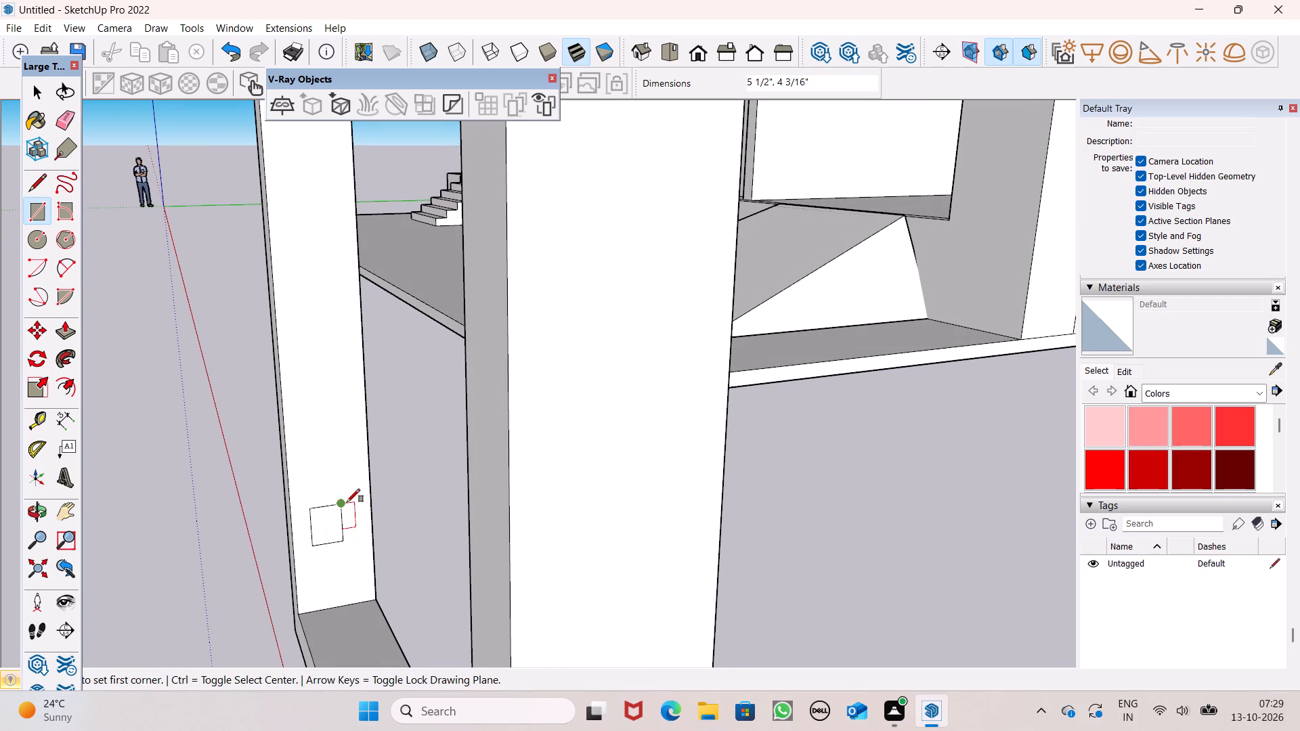
pyautogui.press('space')
# Move the small rectangle about 7/8" across the far upright's inner face.
pyautogui.scroll(-3, 350, 477)
pyautogui.moveTo(366, 503); pyautogui.dragTo(347, 526, button='middle')
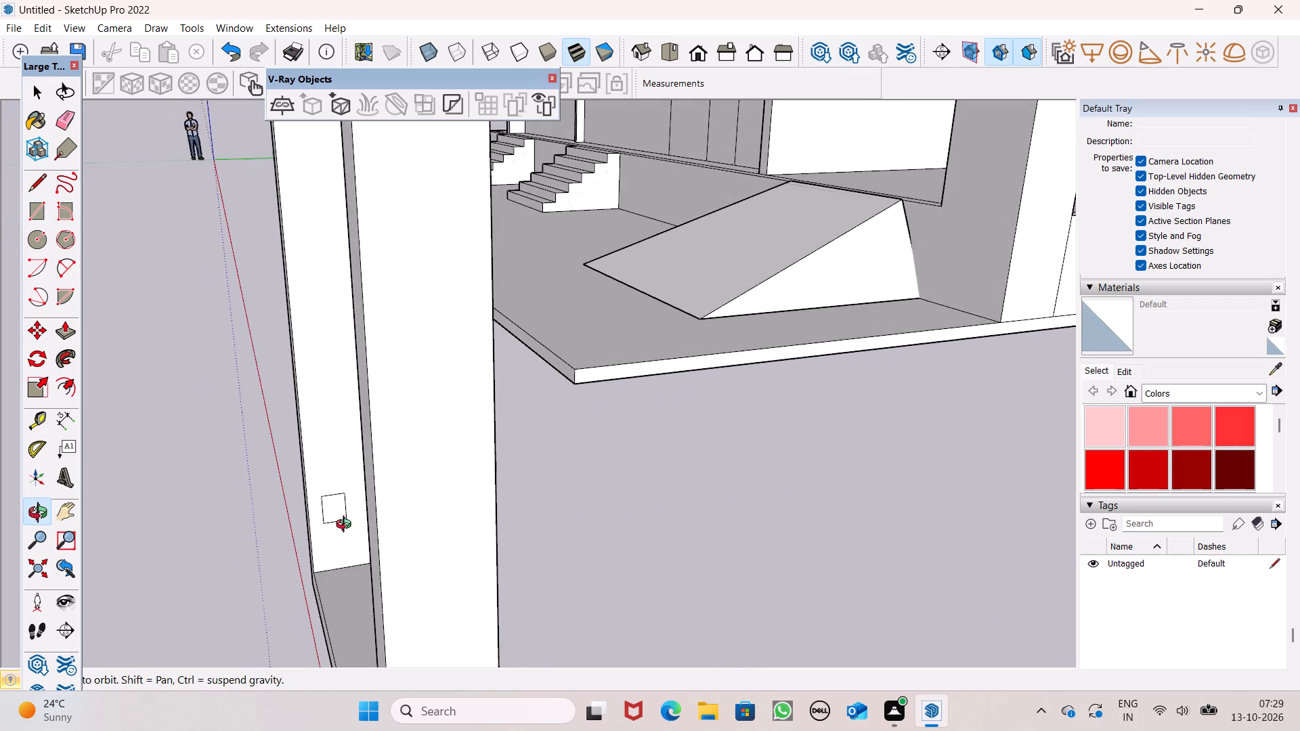
pyautogui.moveTo(347, 526); pyautogui.dragTo(360, 521, button='middle')
pyautogui.scroll(4, 349, 518)
pyautogui.doubleClick(334, 514)
pyautogui.doubleClick(332, 511)
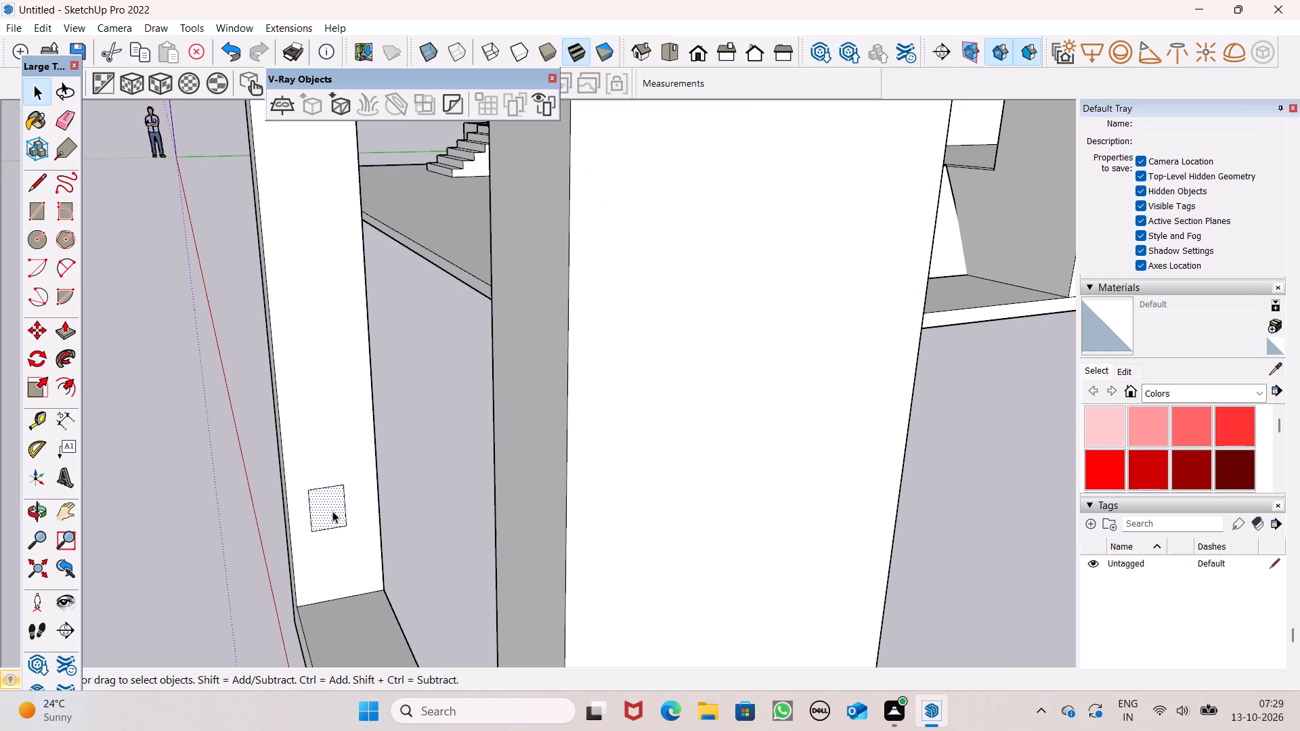
pyautogui.press('m')
pyautogui.press('Return')
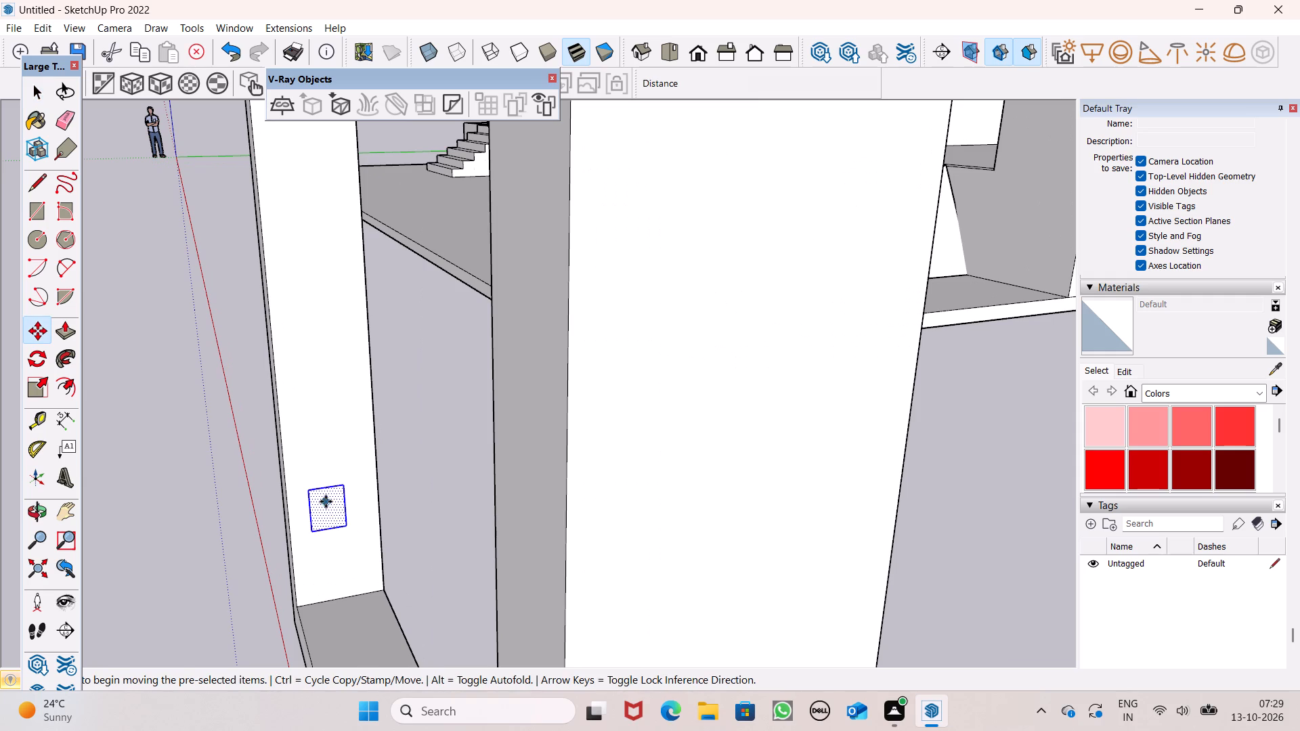
pyautogui.scroll(2, 326, 500)
pyautogui.moveTo(328, 512); pyautogui.dragTo(341, 514)
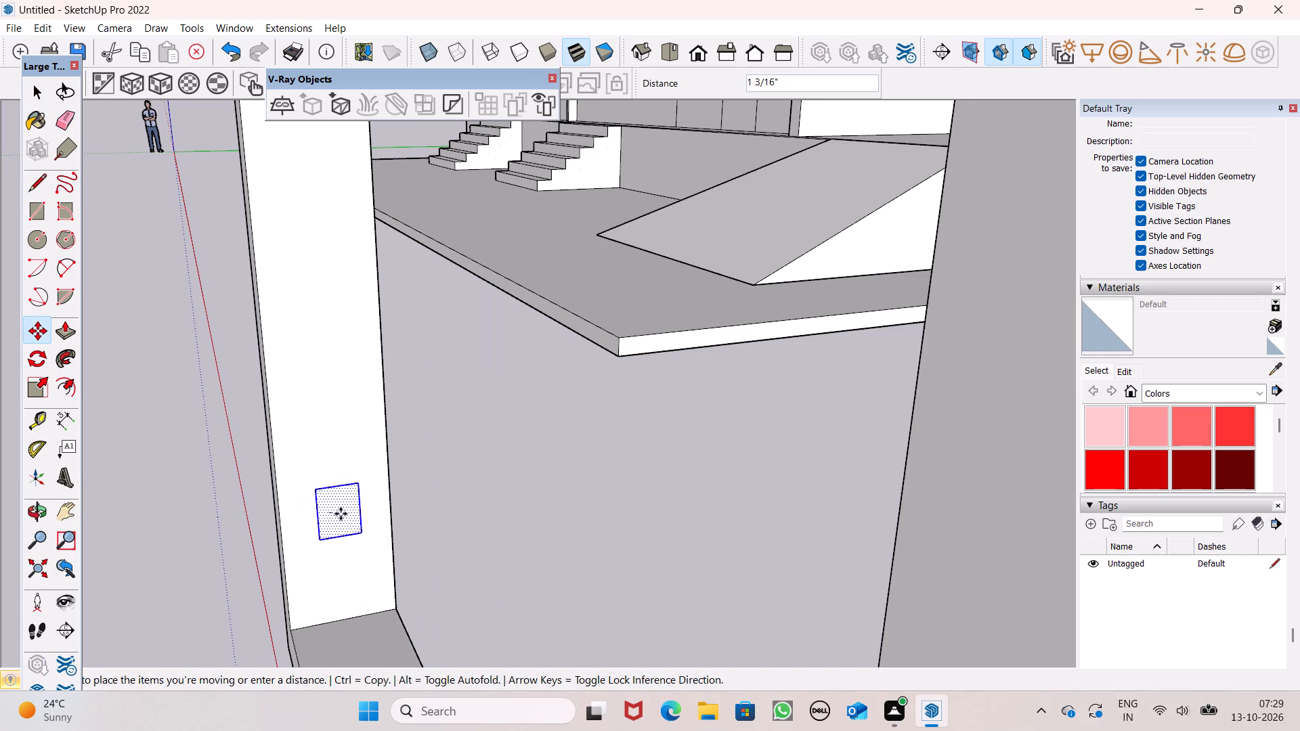
pyautogui.moveTo(341, 514); pyautogui.dragTo(337, 512)
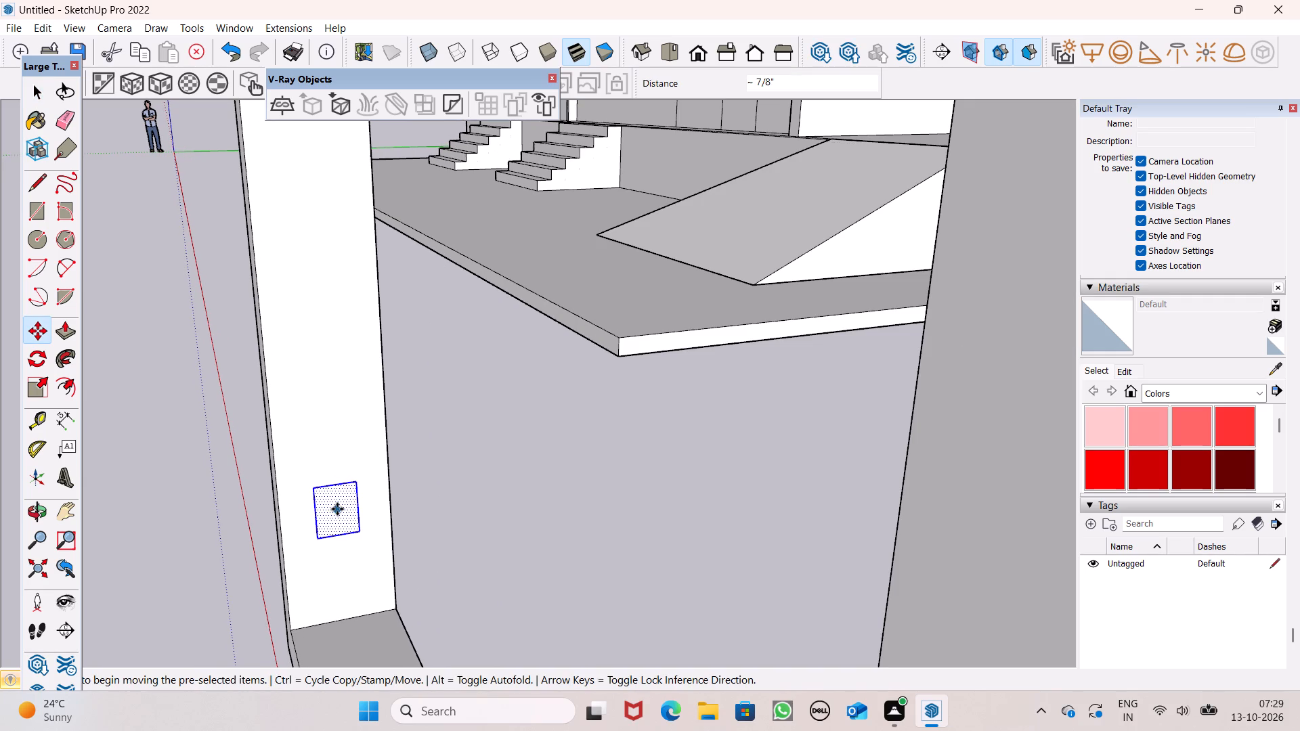
# Copy the small rectangle 10 7/8" straight up the upright's inner face and array it with *7.
pyautogui.moveTo(335, 513); pyautogui.dragTo(342, 462)
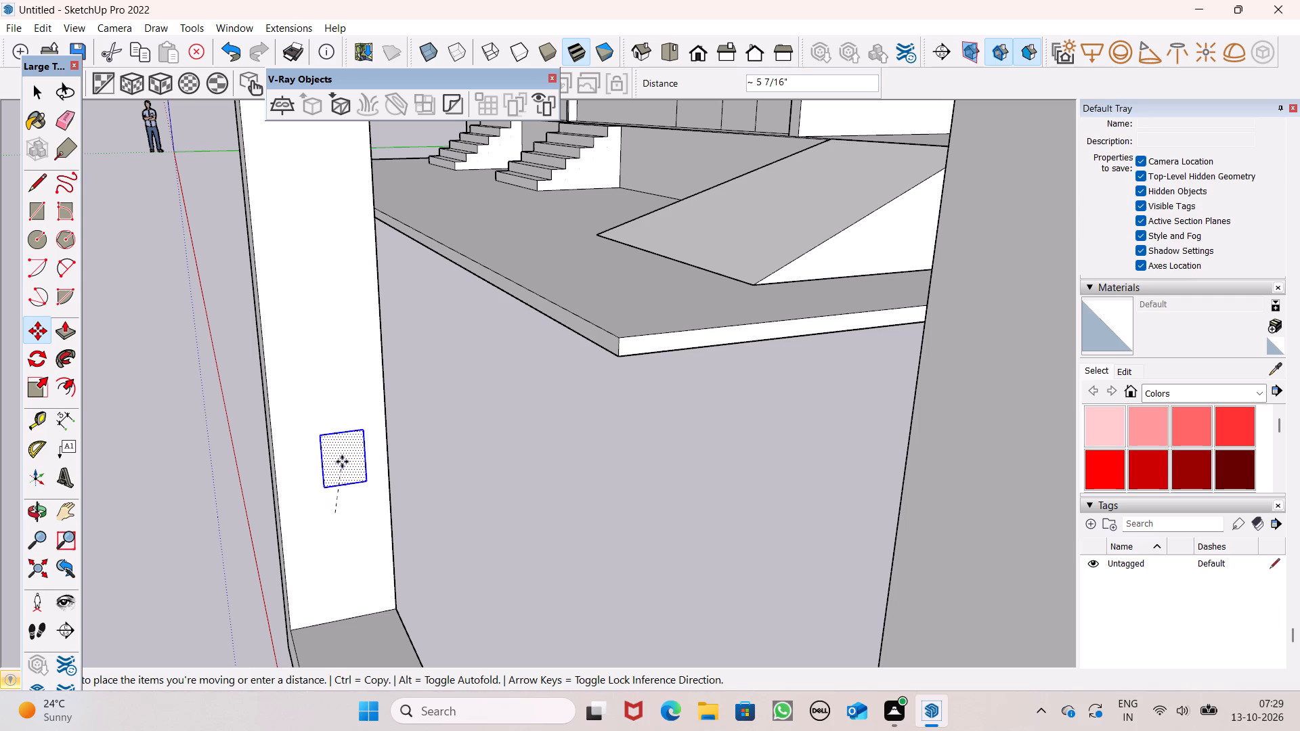
pyautogui.moveTo(342, 462); pyautogui.dragTo(322, 411)
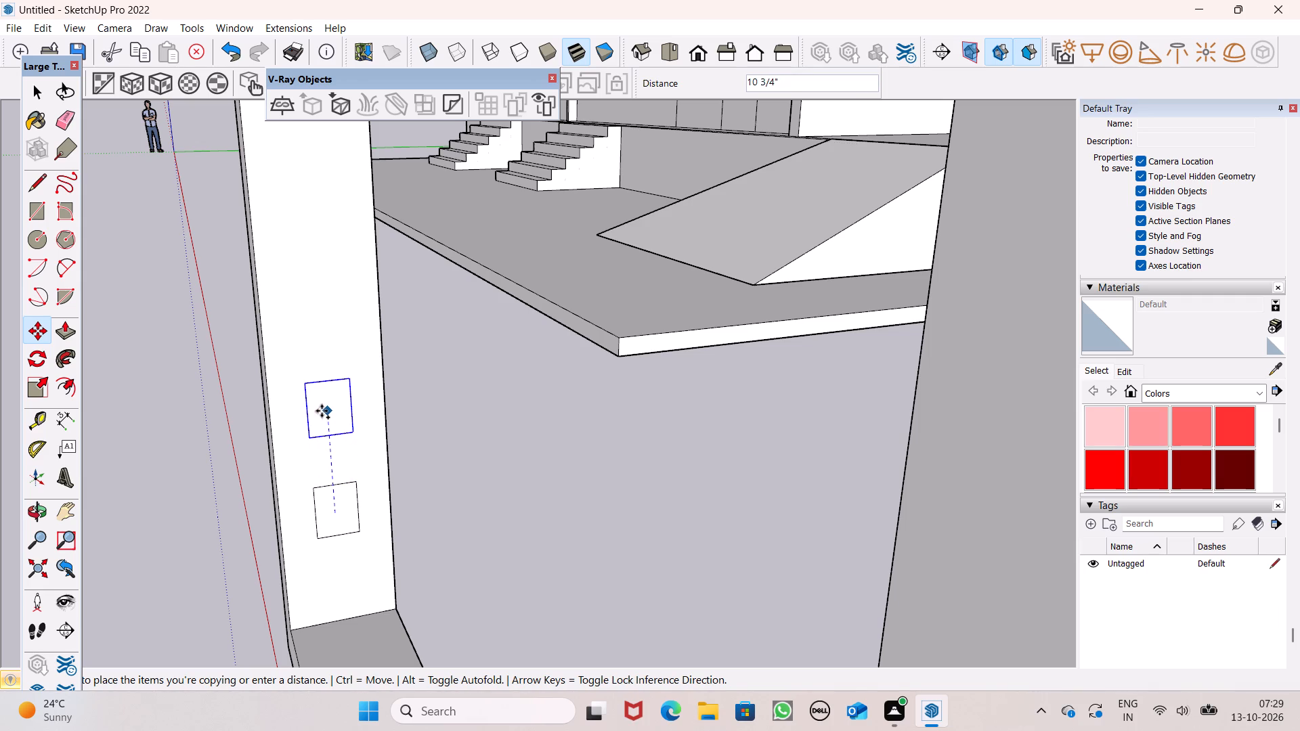
pyautogui.moveTo(322, 411); pyautogui.dragTo(322, 410)
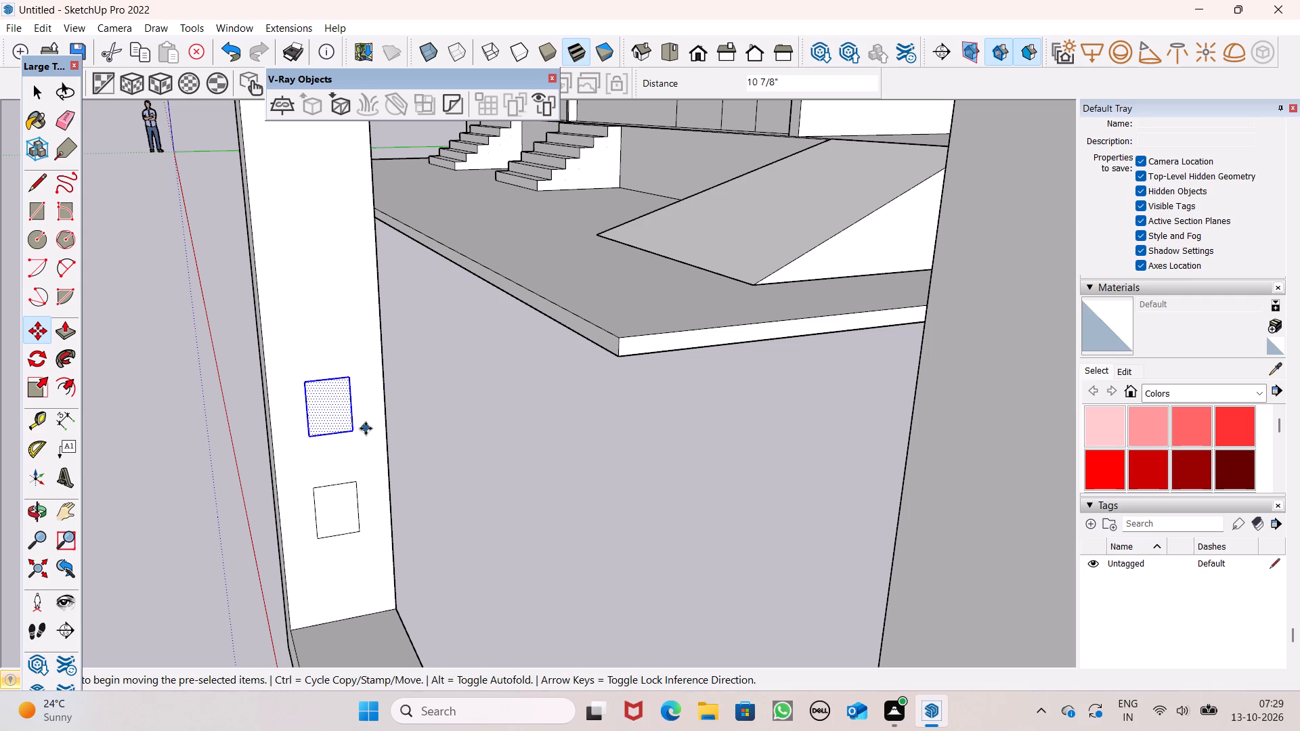
pyautogui.hotkey('shift', '*')
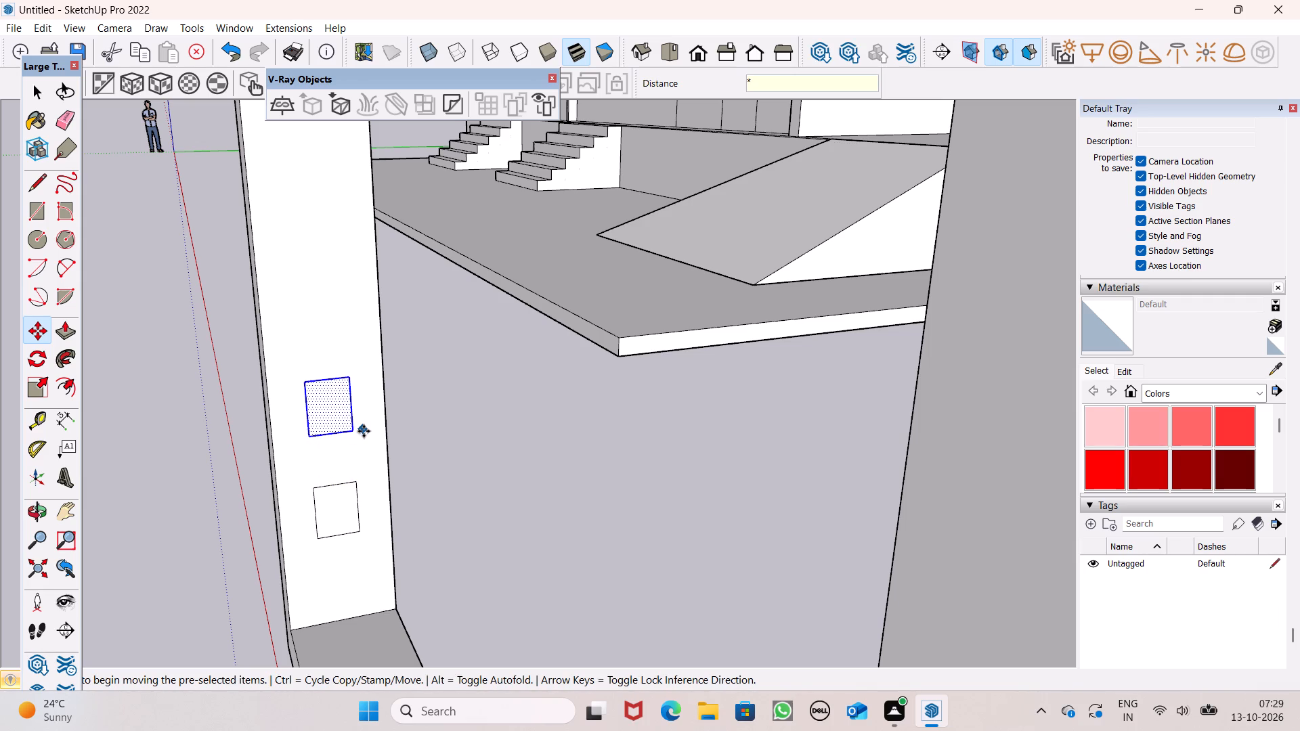
pyautogui.press('7')
pyautogui.press('Return')
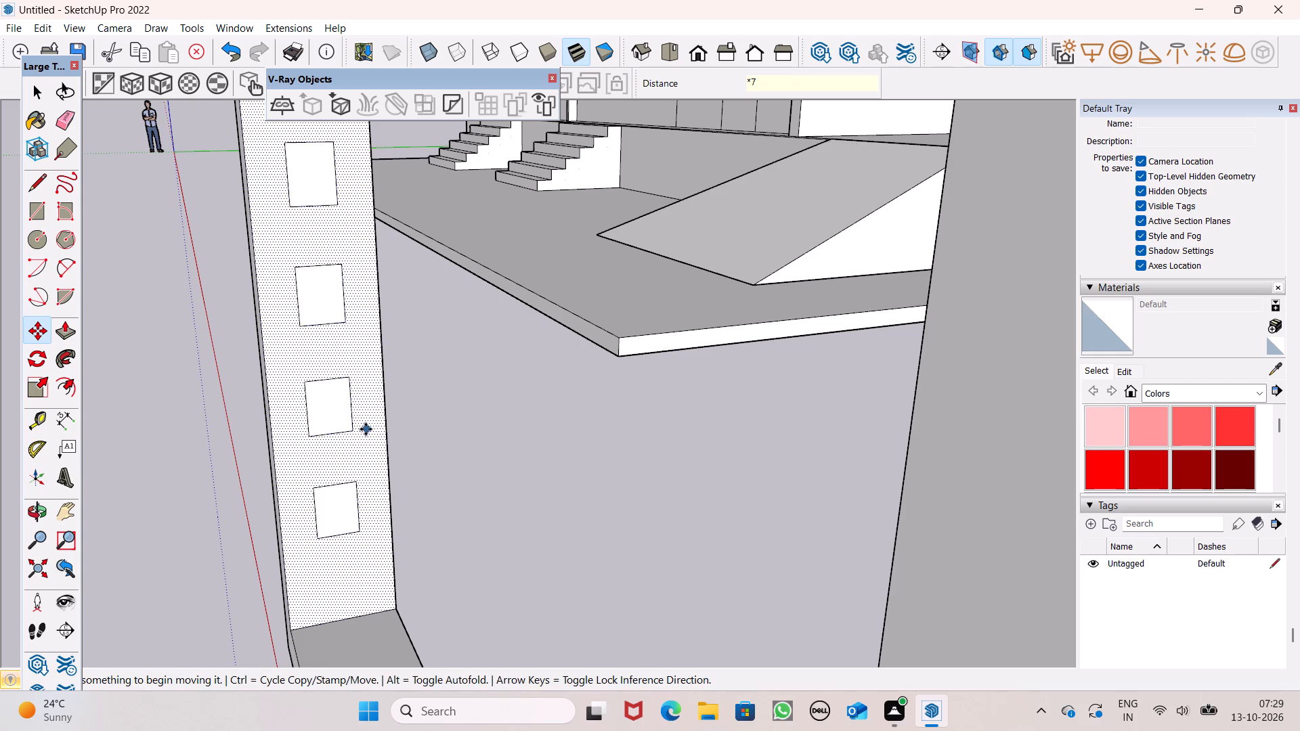
# Copy the array's topmost rectangle upward twice at similar spacing to fill the upper end of the upright's inner face.
pyautogui.scroll(-4, 419, 452)
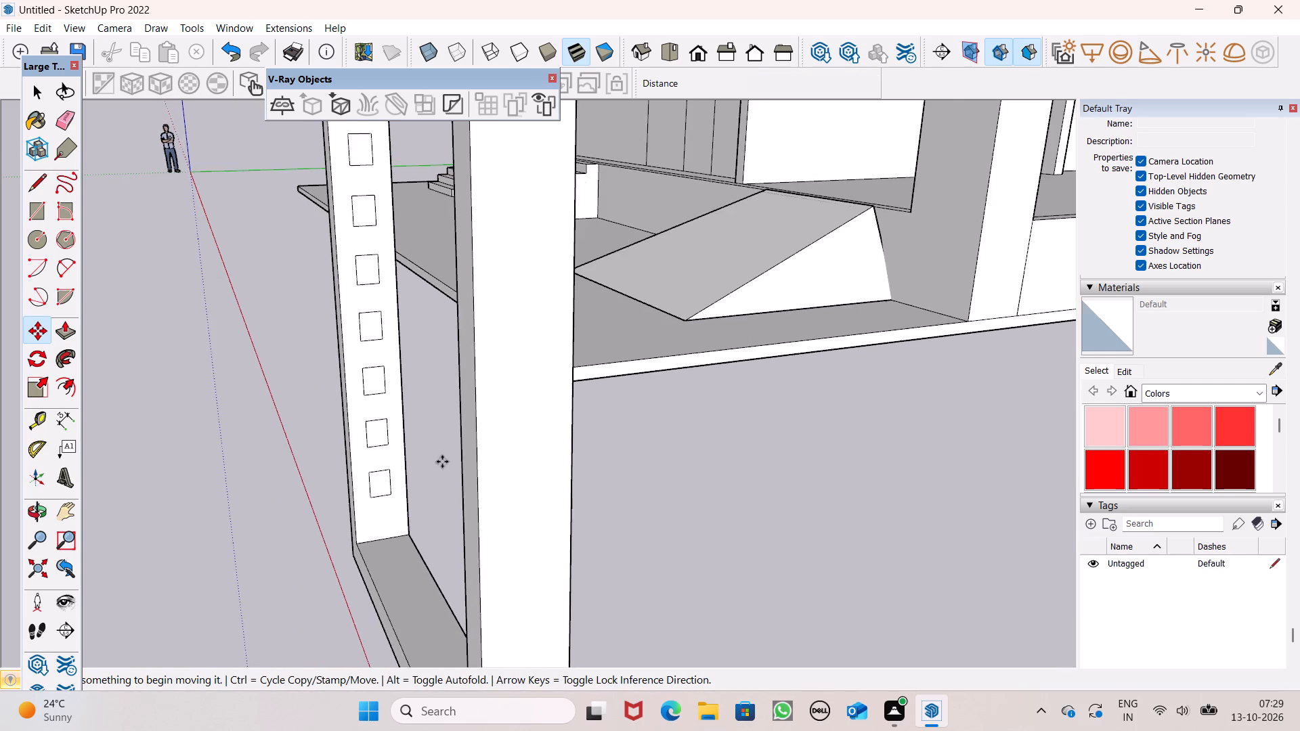
pyautogui.scroll(-3, 443, 461)
pyautogui.scroll(-3, 498, 488)
pyautogui.scroll(6, 408, 191)
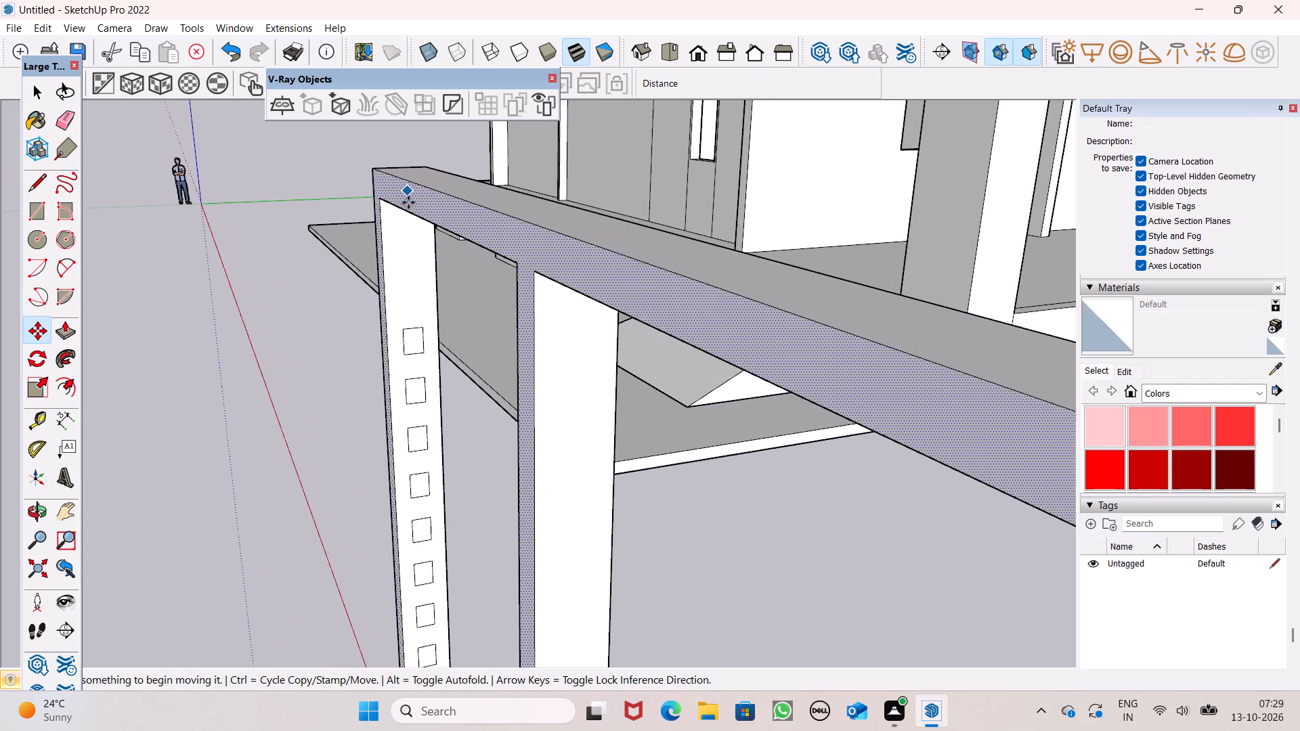
pyautogui.scroll(7, 410, 205)
pyautogui.moveTo(414, 442); pyautogui.dragTo(420, 430)
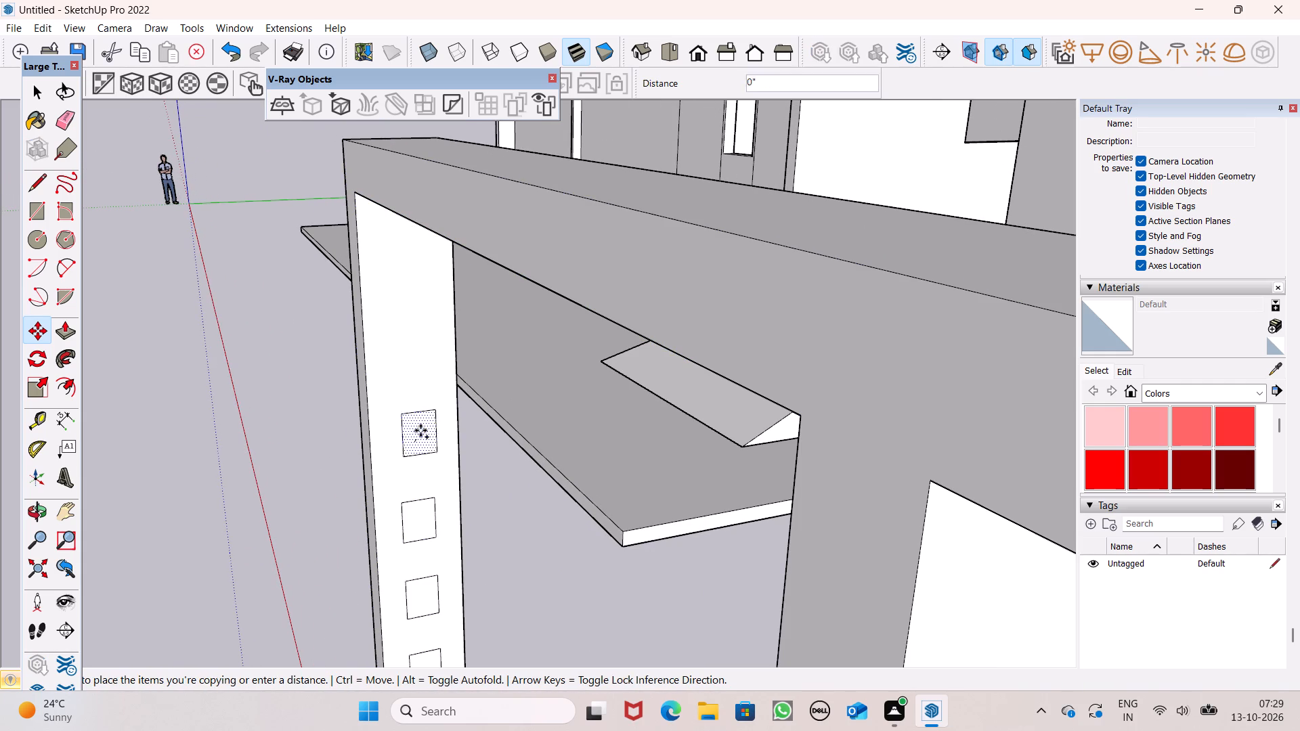
pyautogui.moveTo(420, 430); pyautogui.dragTo(406, 349)
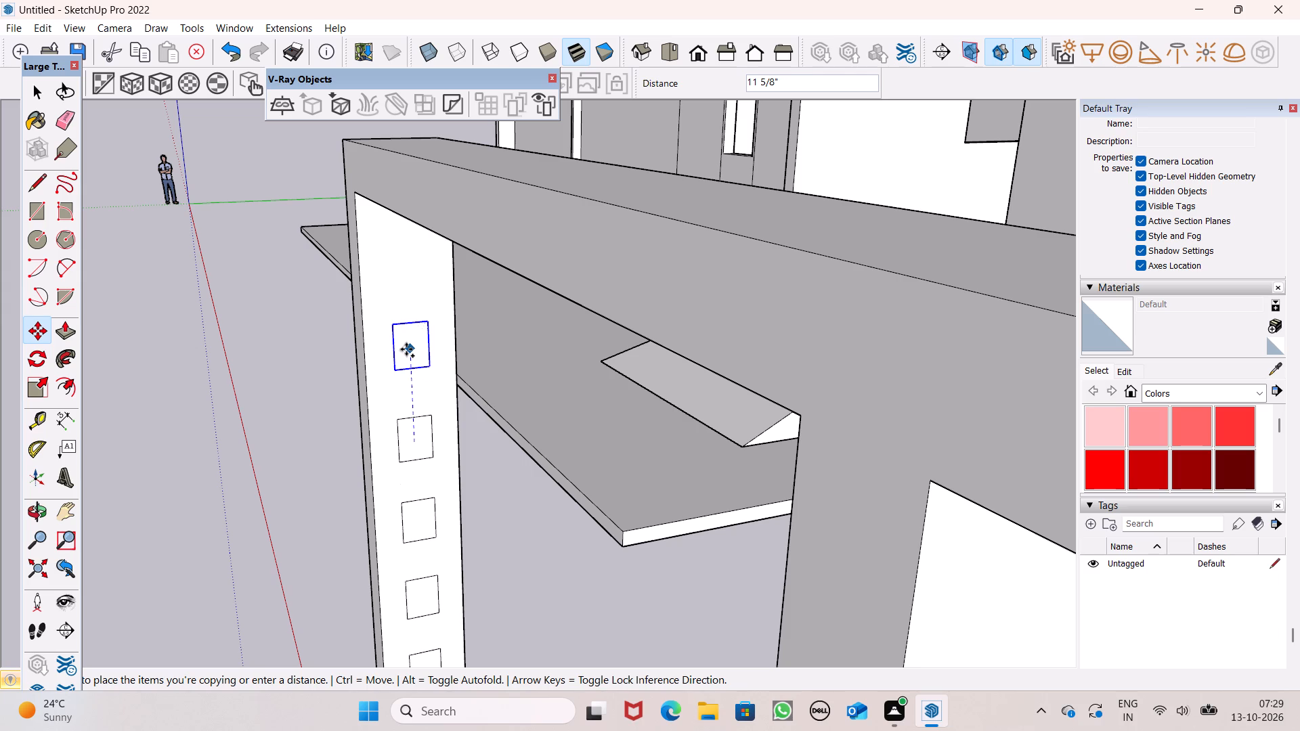
pyautogui.moveTo(406, 349); pyautogui.dragTo(404, 354)
pyautogui.moveTo(404, 353); pyautogui.dragTo(407, 332)
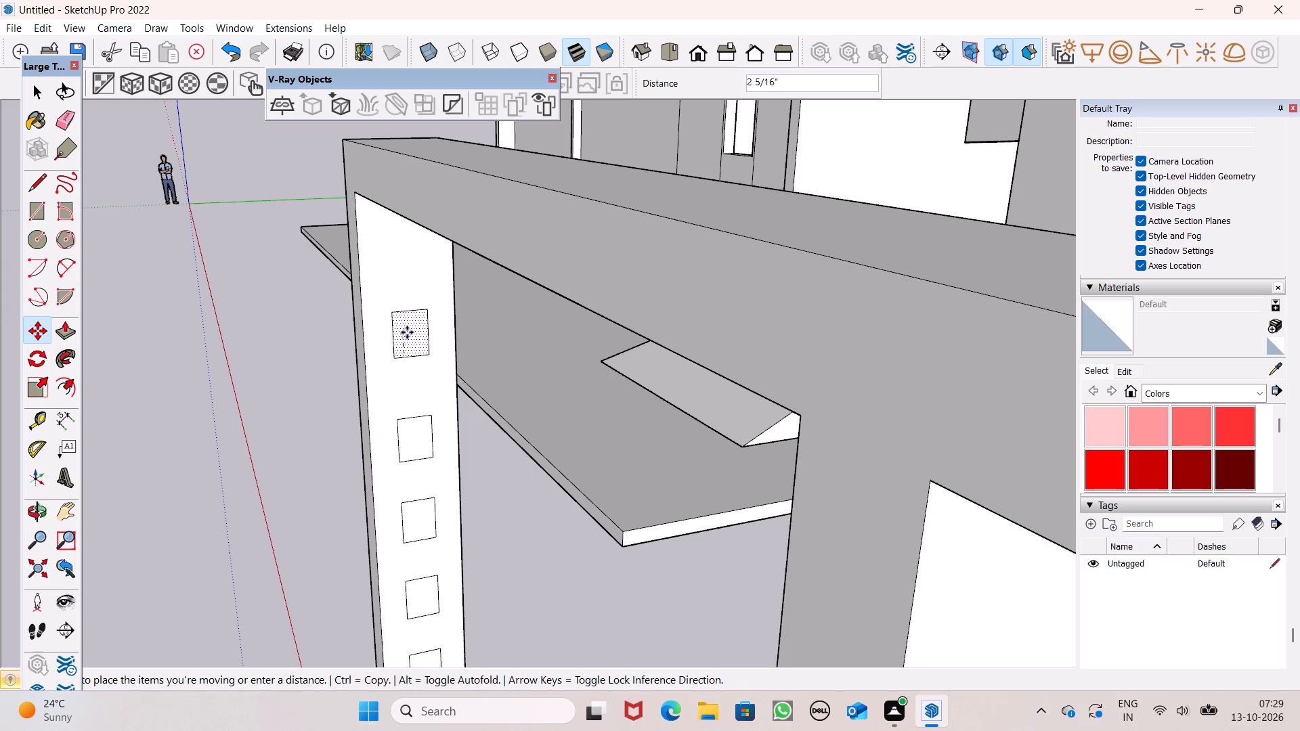
pyautogui.moveTo(407, 332); pyautogui.dragTo(395, 259)
pyautogui.press('space')
pyautogui.click(268, 299)
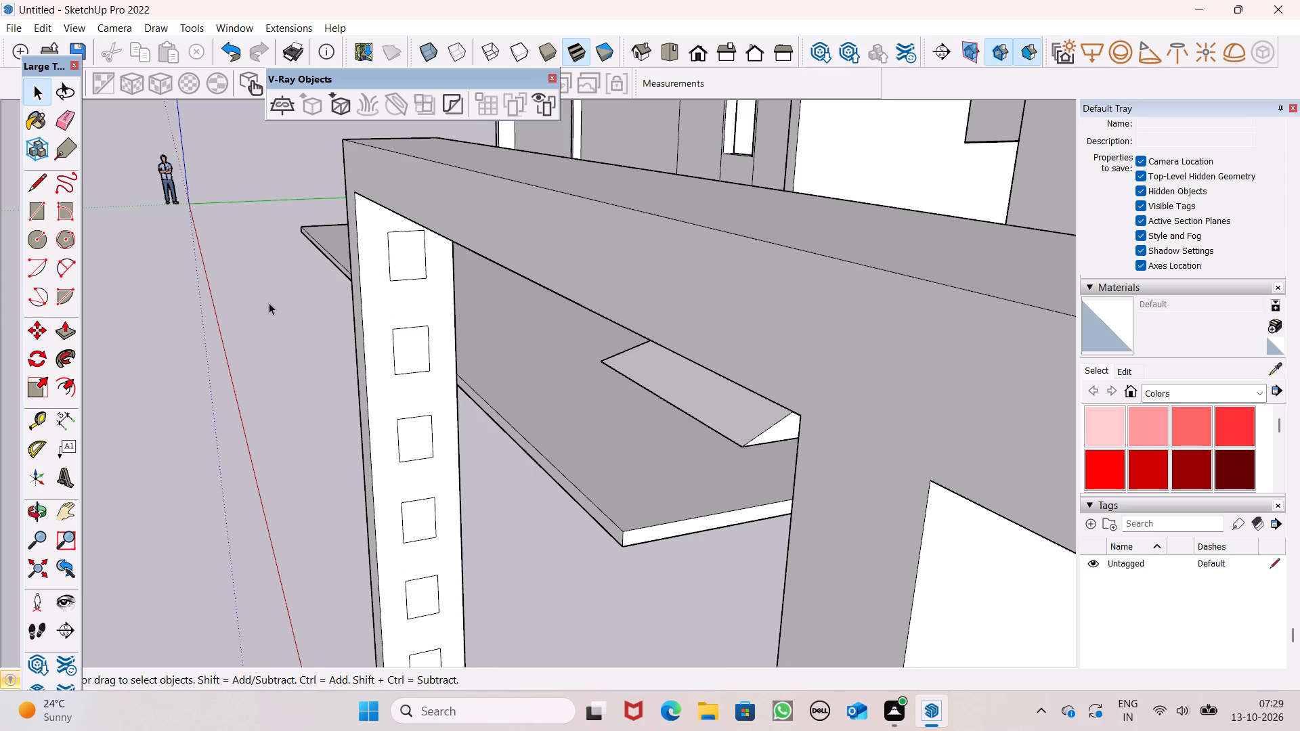
# Push/Pull the top two rectangles across the frame past the divider as horizontal bars, the second about 9' 11 7/8" long.
pyautogui.scroll(-6, 299, 377)
pyautogui.moveTo(394, 465); pyautogui.dragTo(487, 344, button='middle')
pyautogui.scroll(-2, 441, 451)
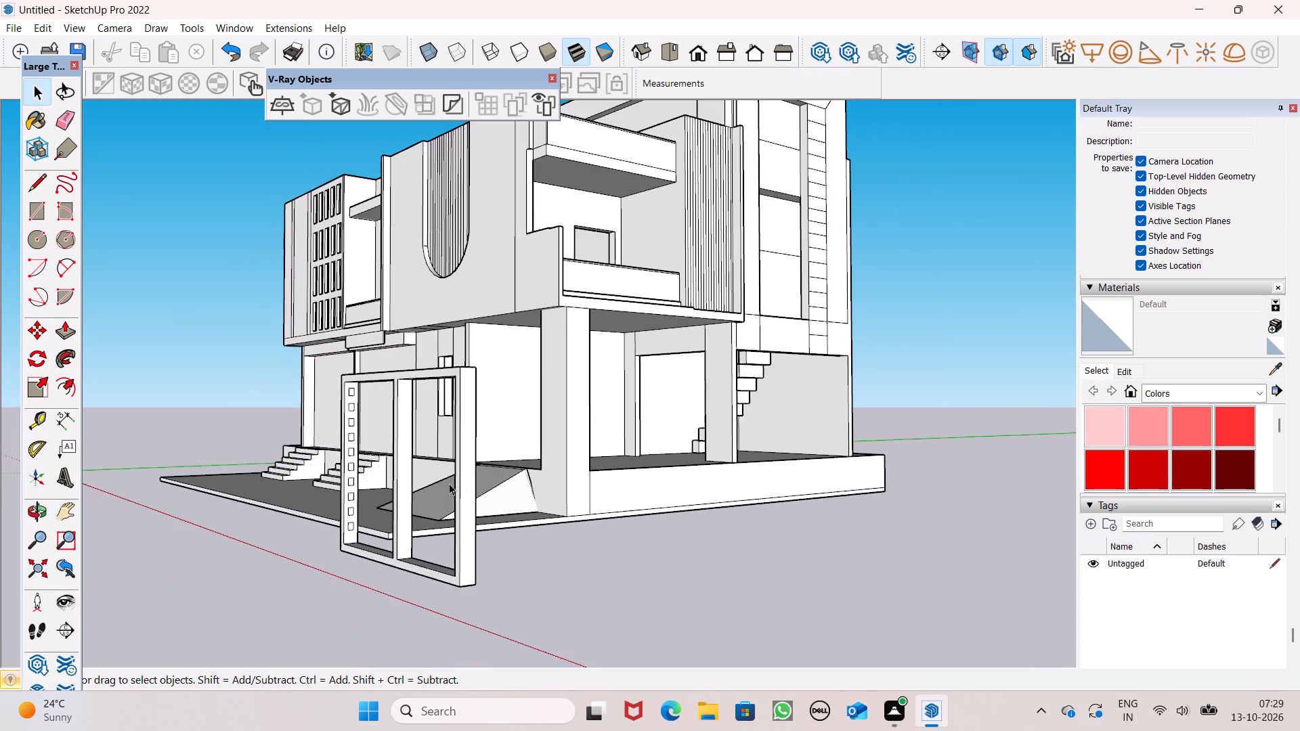
pyautogui.scroll(-2, 464, 477)
pyautogui.moveTo(460, 495); pyautogui.dragTo(397, 556, button='middle')
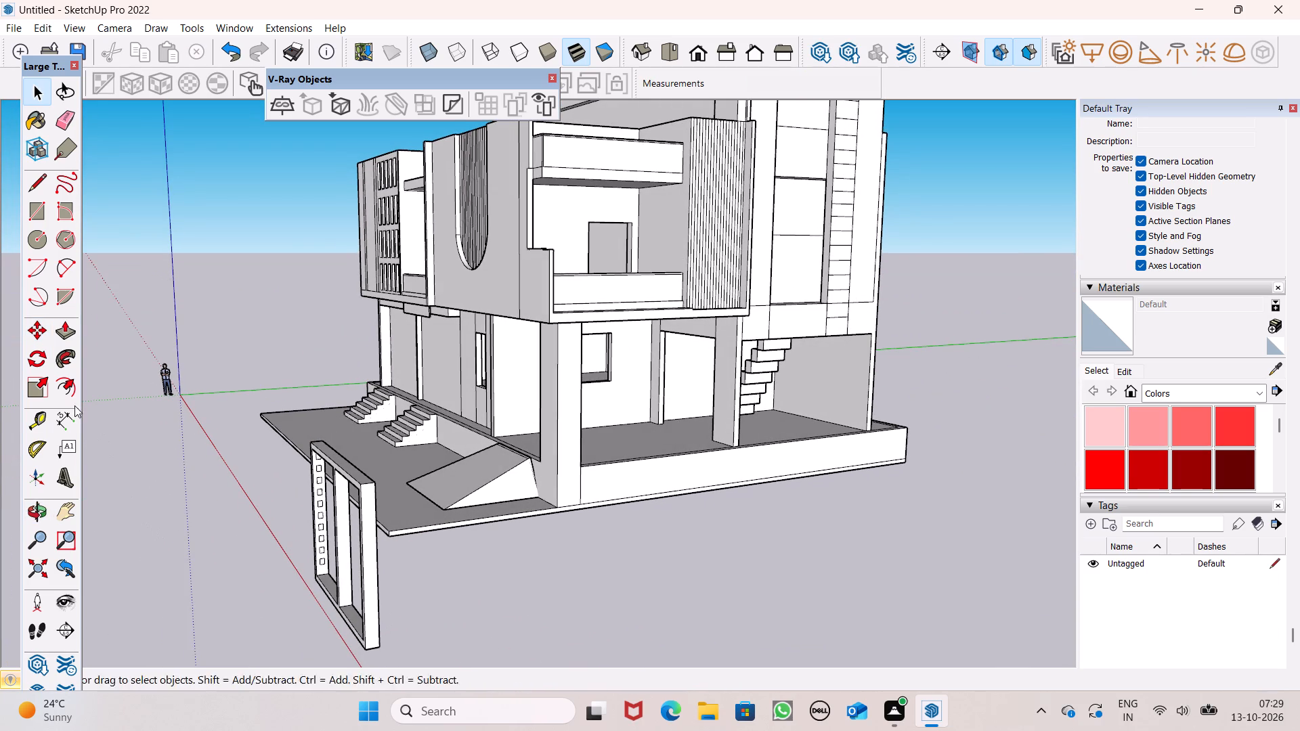
pyautogui.click(64, 341)
pyautogui.moveTo(251, 581); pyautogui.dragTo(353, 621, button='middle')
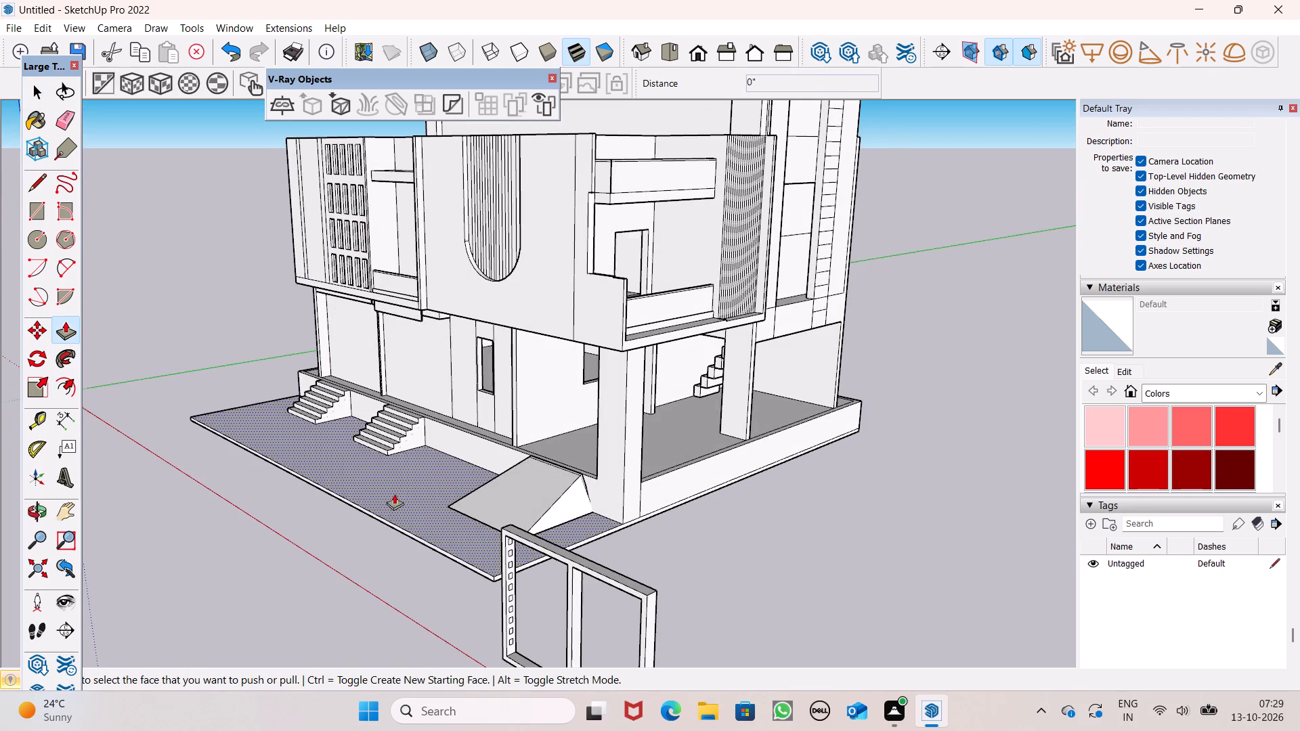
pyautogui.scroll(-4, 391, 493)
pyautogui.scroll(7, 543, 638)
pyautogui.scroll(8, 430, 471)
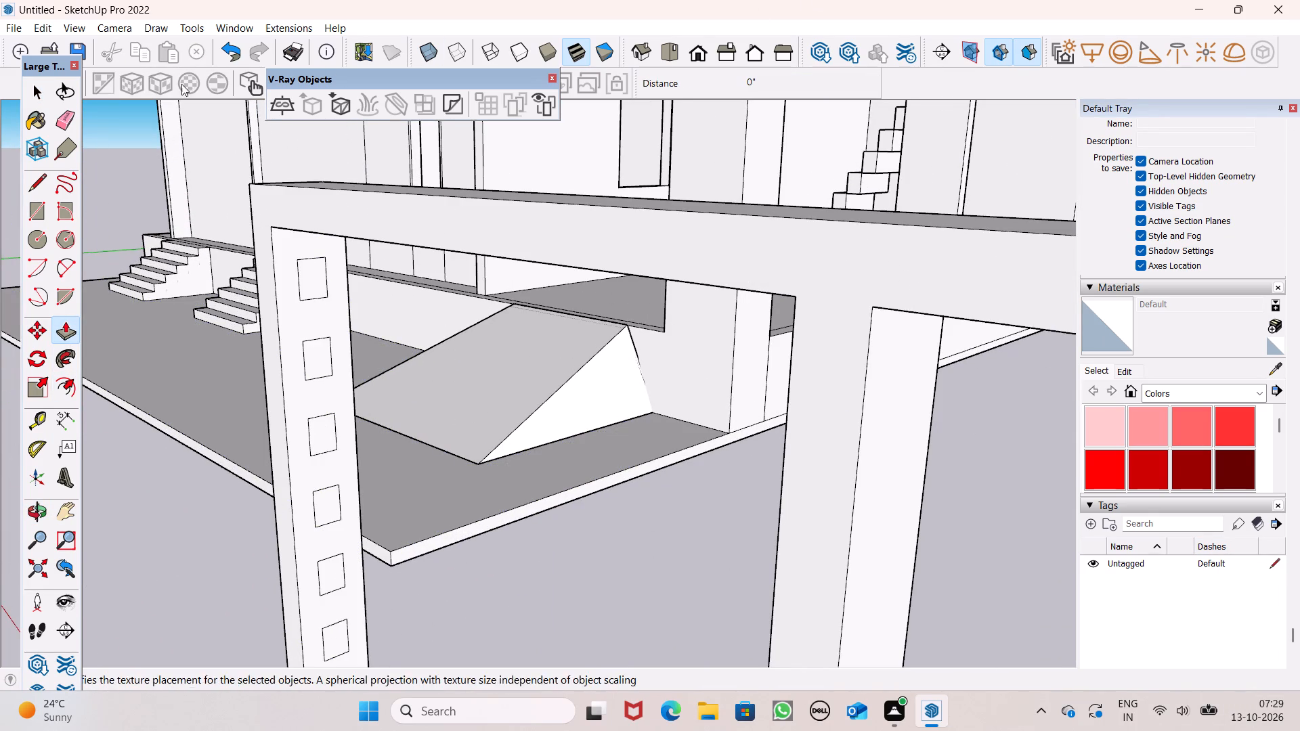
pyautogui.scroll(-4, 347, 231)
pyautogui.moveTo(318, 263); pyautogui.dragTo(318, 265)
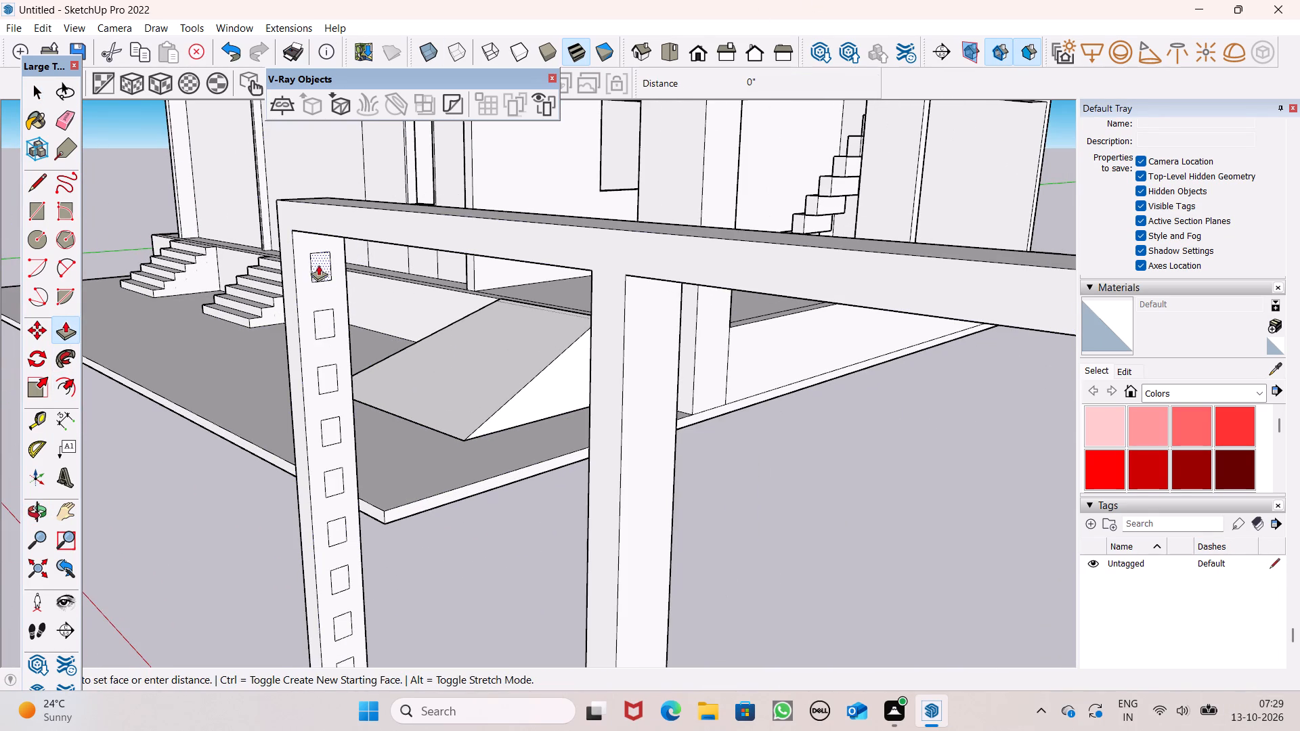
pyautogui.moveTo(318, 265); pyautogui.dragTo(722, 429)
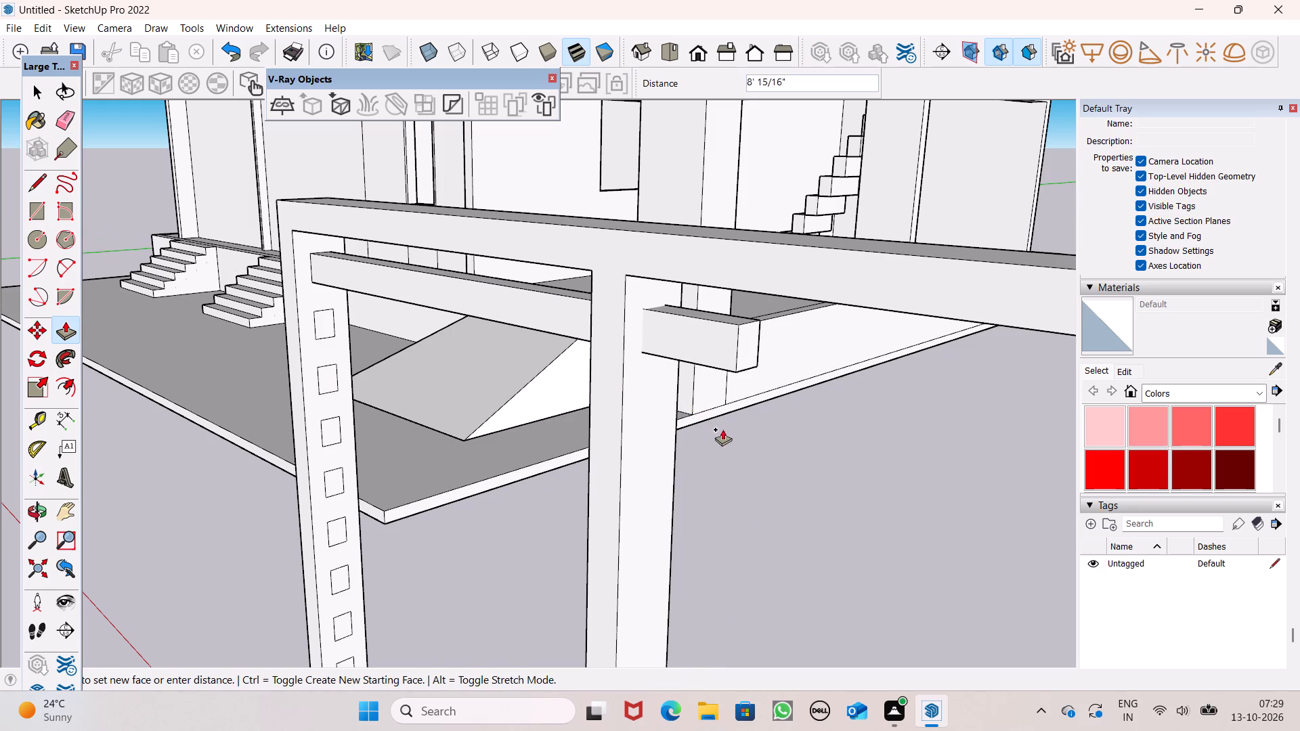
pyautogui.moveTo(722, 429); pyautogui.dragTo(863, 474)
pyautogui.moveTo(328, 328); pyautogui.dragTo(930, 521)
# Push/Pull the fourth and third rectangles from the top past the divider as bars, the third about 10' 3 7/16" long.
pyautogui.scroll(-5, 686, 228)
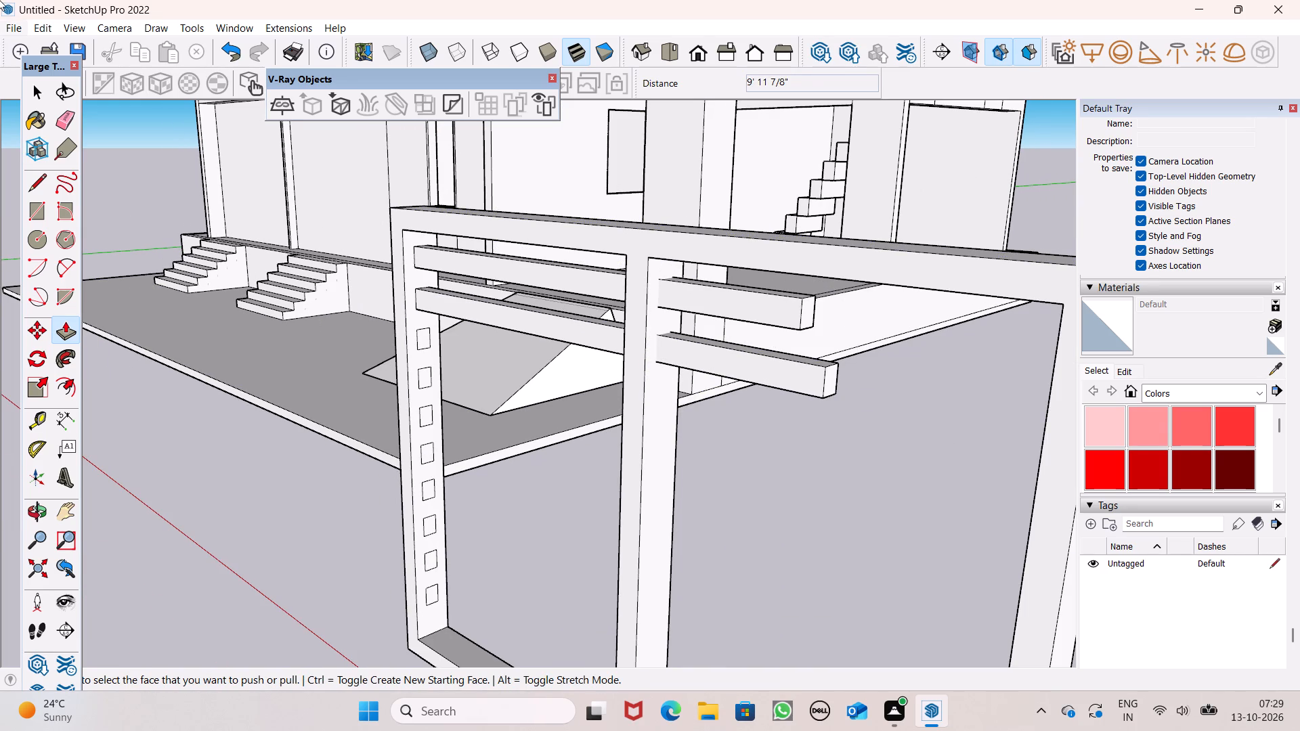
pyautogui.scroll(-3, 0, 2)
pyautogui.scroll(-3, 503, 343)
pyautogui.scroll(1, 508, 428)
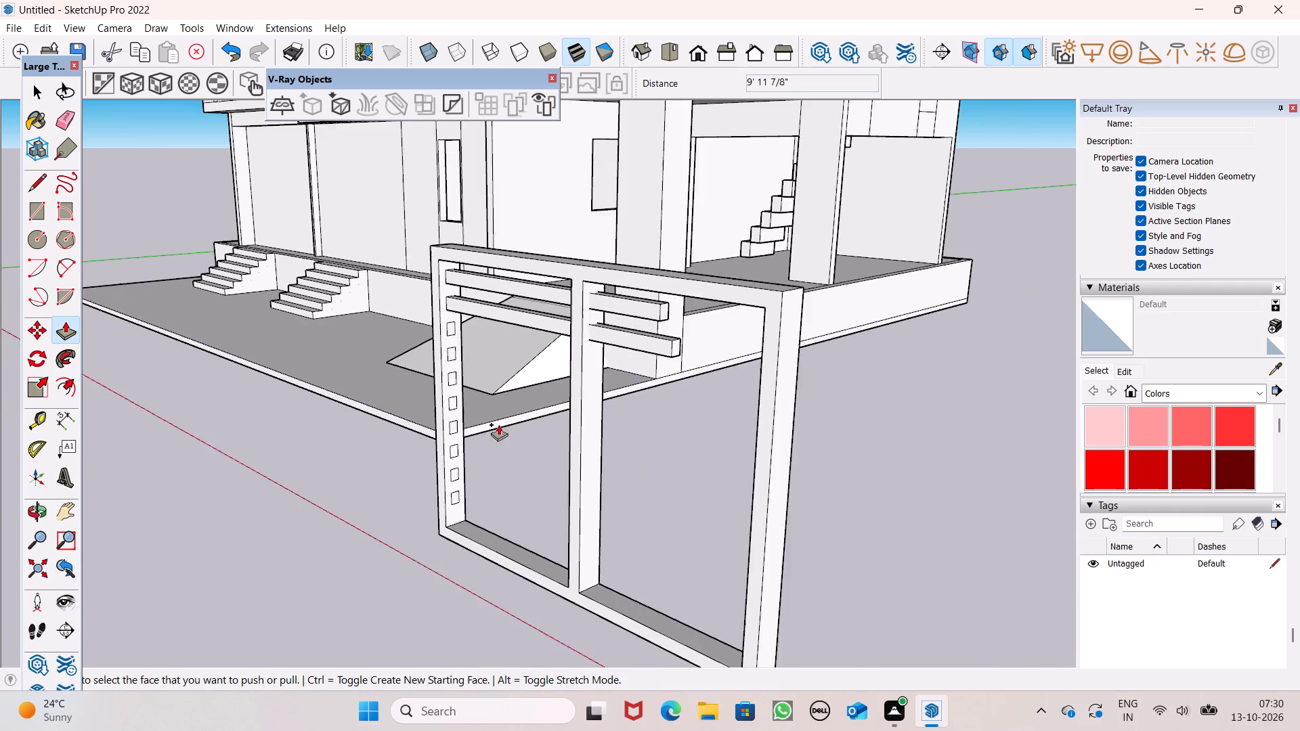
pyautogui.scroll(2, 498, 424)
pyautogui.moveTo(433, 325); pyautogui.dragTo(701, 448)
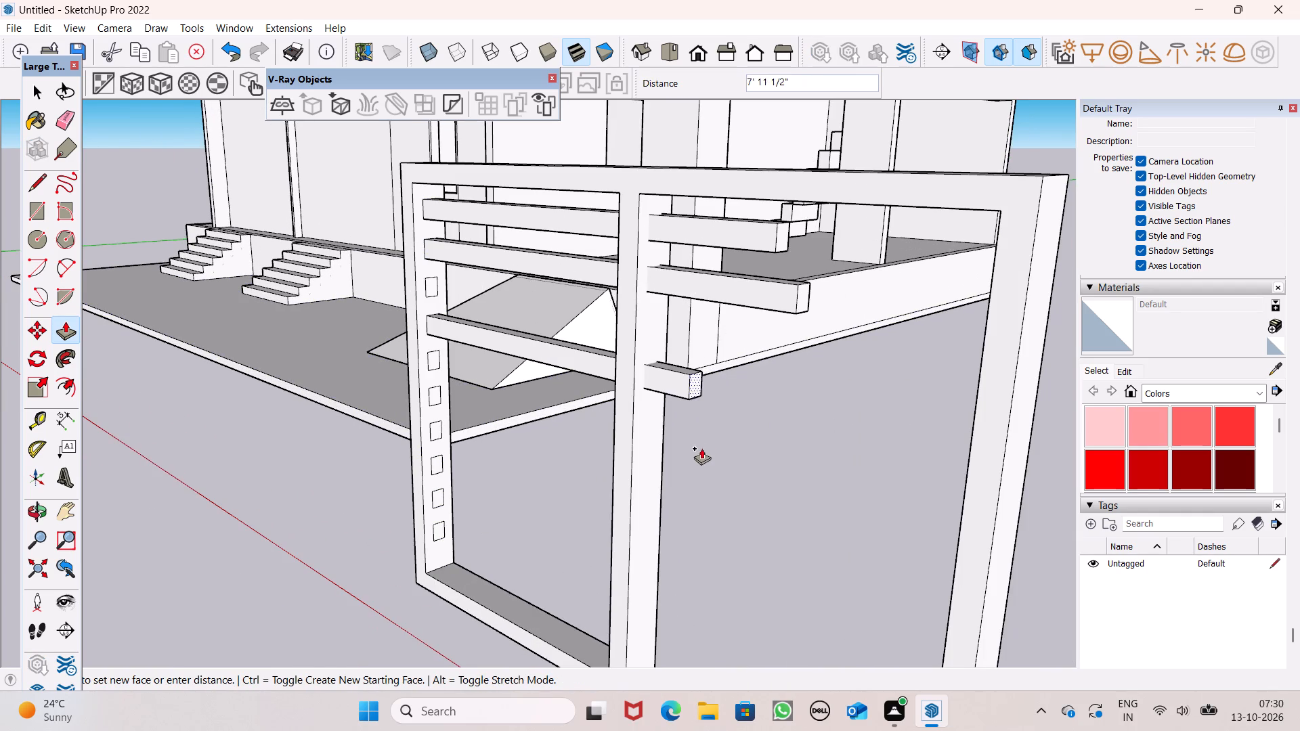
pyautogui.moveTo(701, 448); pyautogui.dragTo(771, 477)
pyautogui.moveTo(430, 282); pyautogui.dragTo(804, 396)
# Push/Pull the fifth, sixth and seventh rectangles from the top into bars about 11' 3/8", 10' 6 7/16" and 9' 5 1/4" long.
pyautogui.scroll(-4, 525, 267)
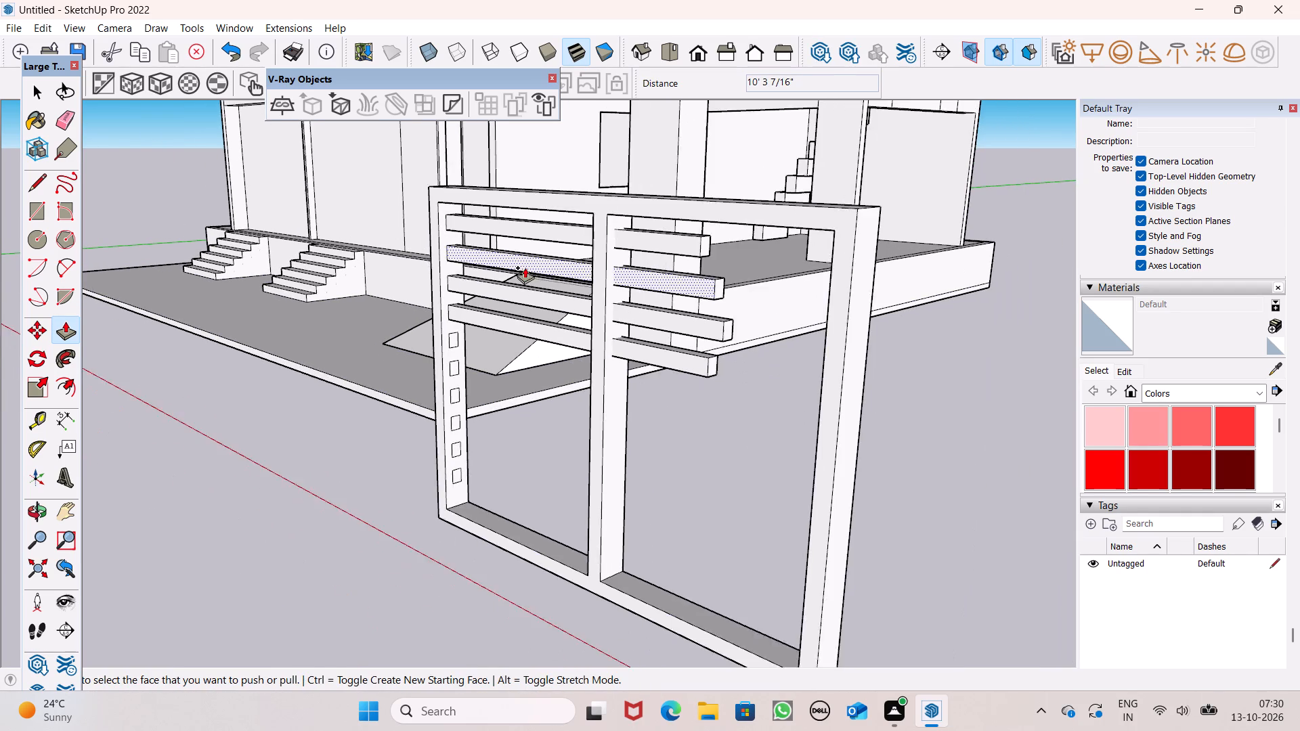
pyautogui.scroll(3, 599, 422)
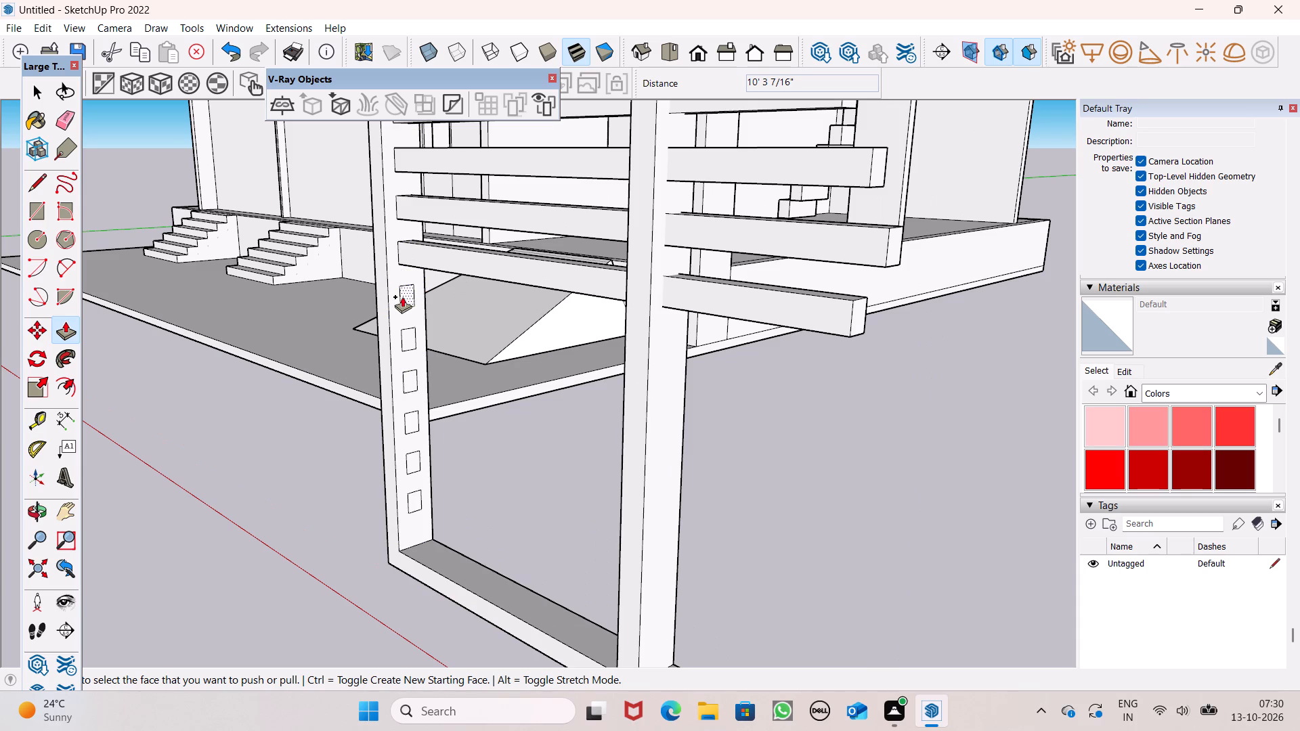
pyautogui.moveTo(409, 296); pyautogui.dragTo(921, 479)
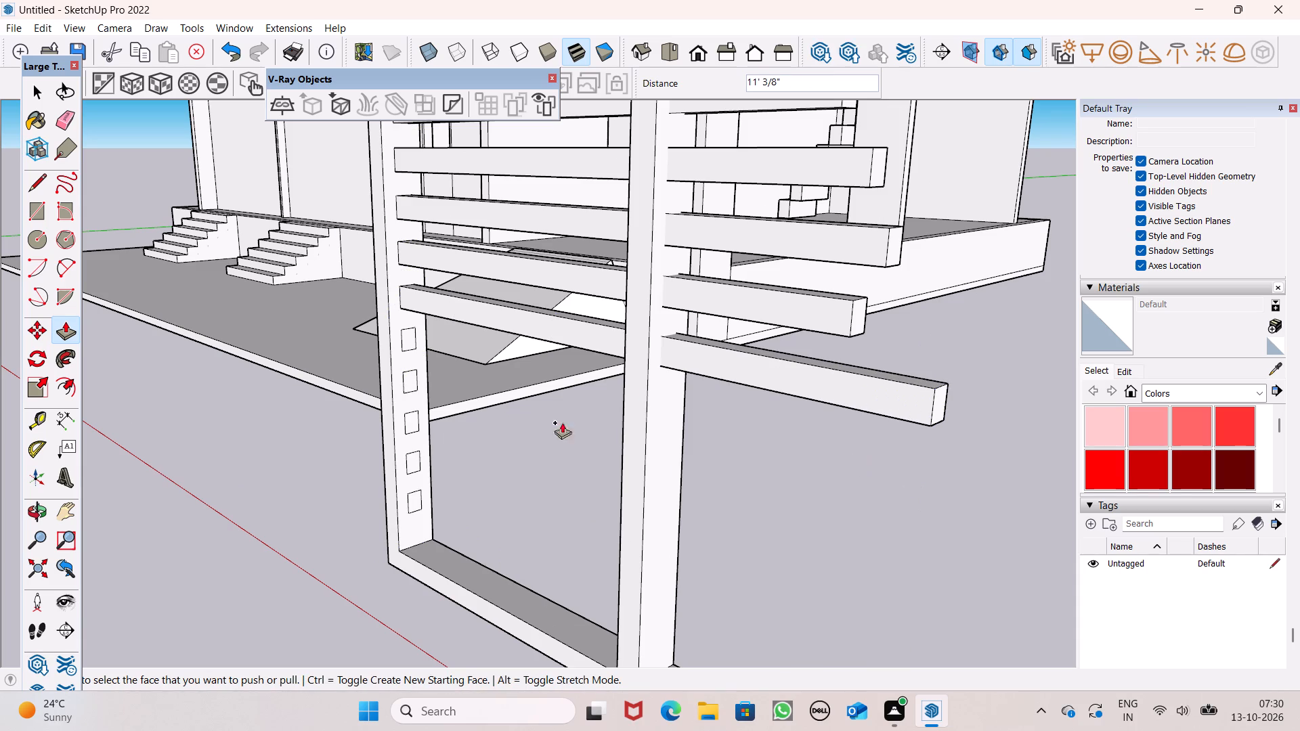
pyautogui.moveTo(409, 344); pyautogui.dragTo(872, 536)
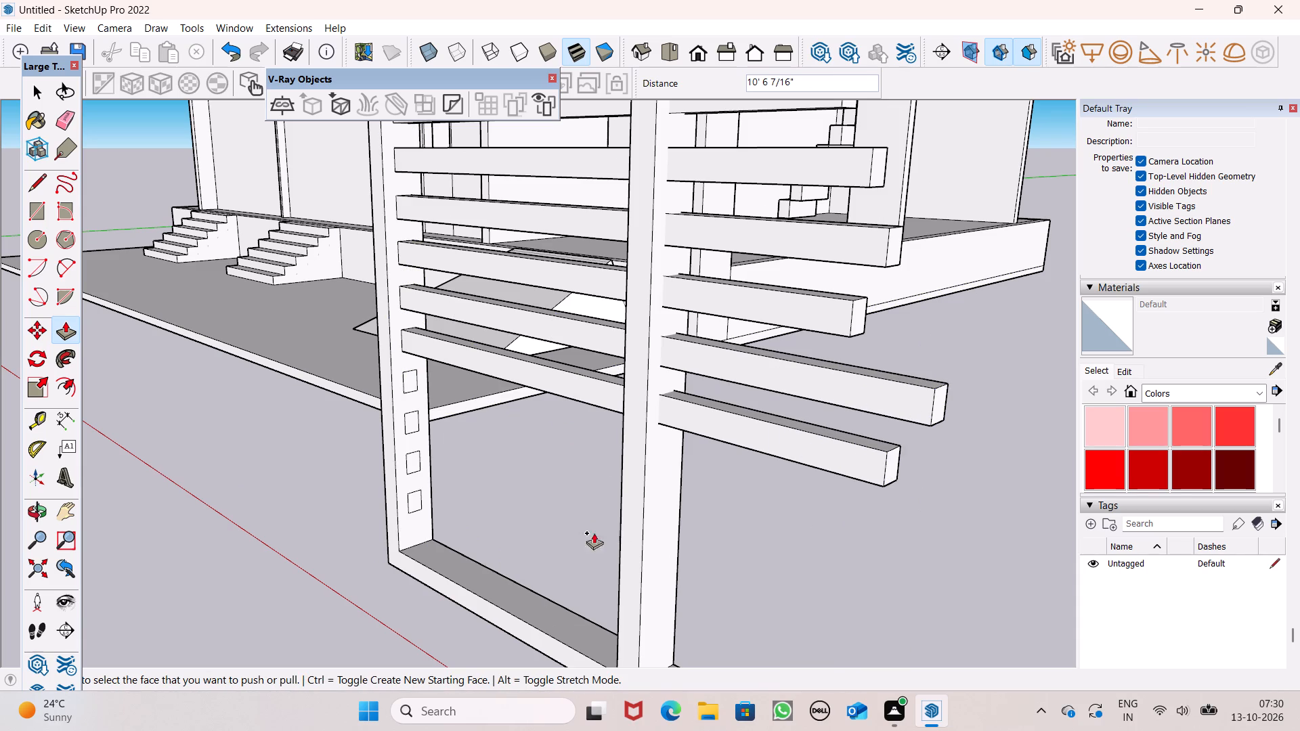
pyautogui.moveTo(414, 378); pyautogui.dragTo(794, 534)
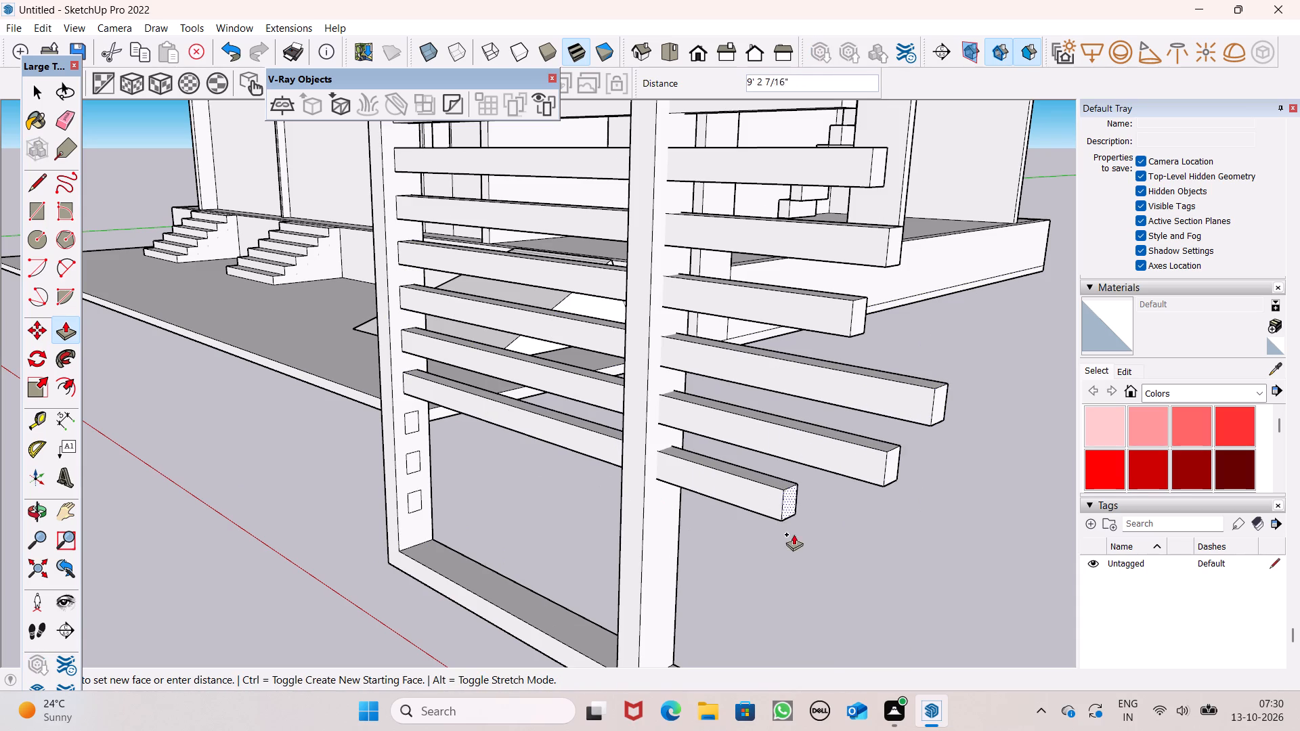
pyautogui.moveTo(794, 534); pyautogui.dragTo(802, 536)
# Push/Pull the three lowest rectangles, from upper to lower, into bars about 10' 4 3/16", 10' 5 1/8" and 11' 1/8" long.
pyautogui.scroll(-6, 479, 307)
pyautogui.scroll(4, 611, 469)
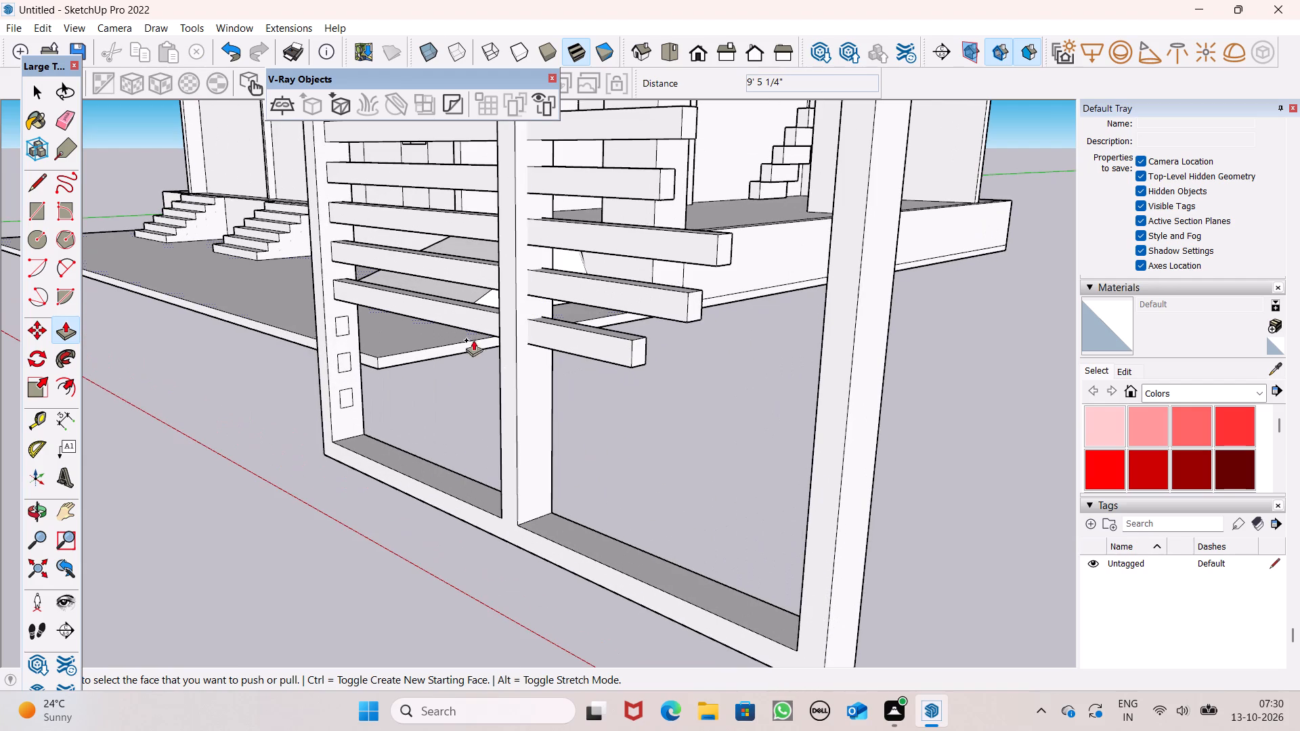
pyautogui.moveTo(344, 321); pyautogui.dragTo(500, 405)
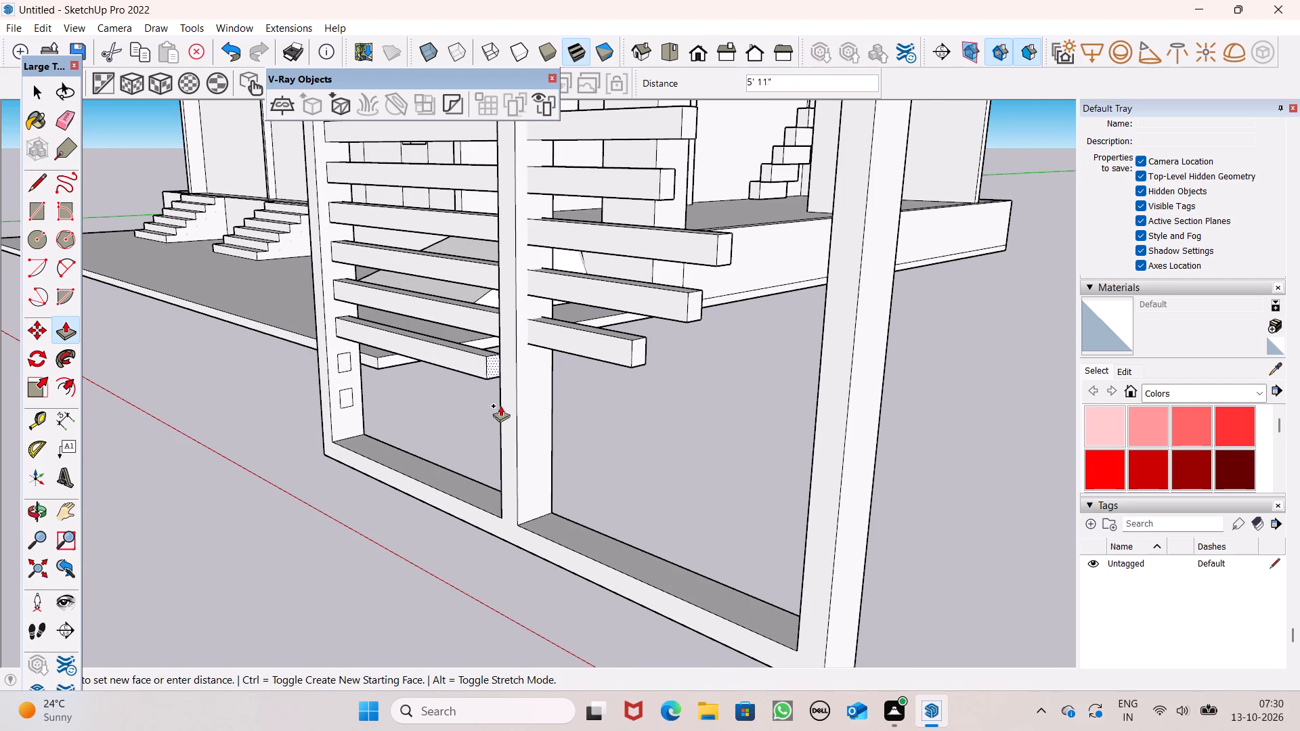
pyautogui.moveTo(500, 405); pyautogui.dragTo(665, 466)
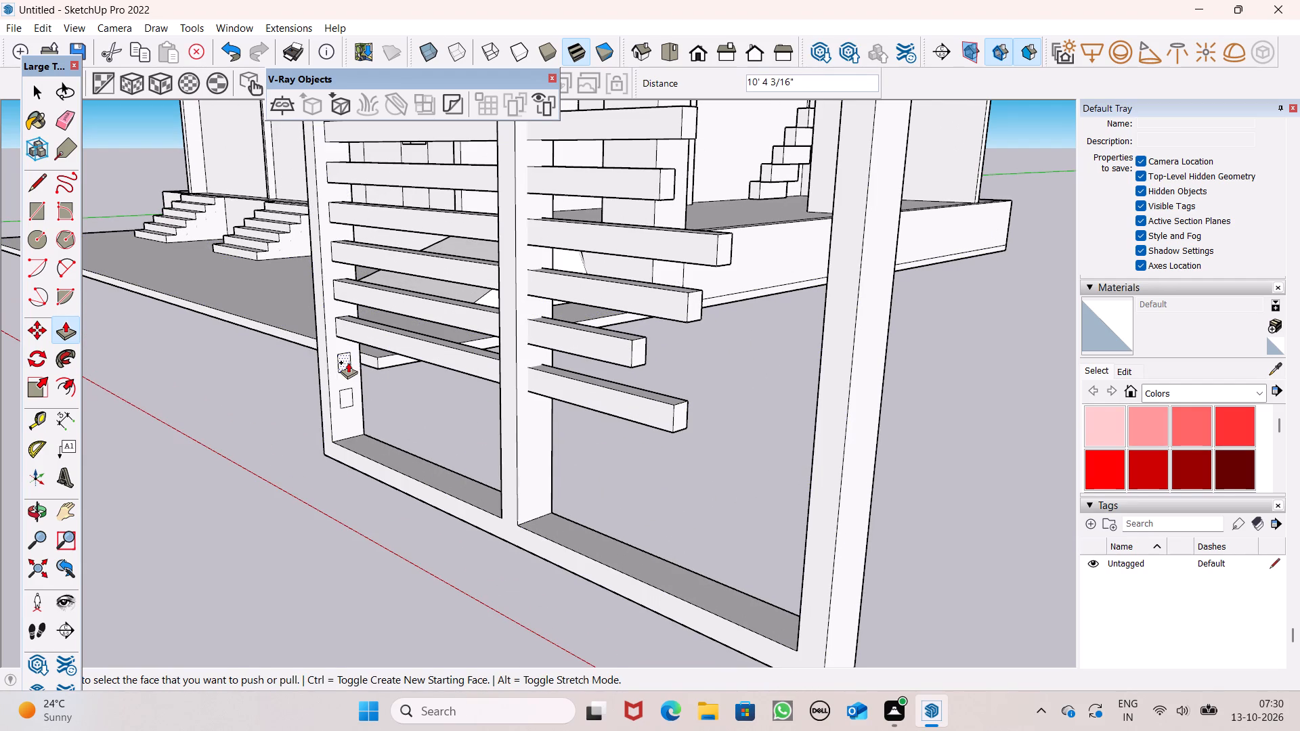
pyautogui.moveTo(348, 363); pyautogui.dragTo(672, 512)
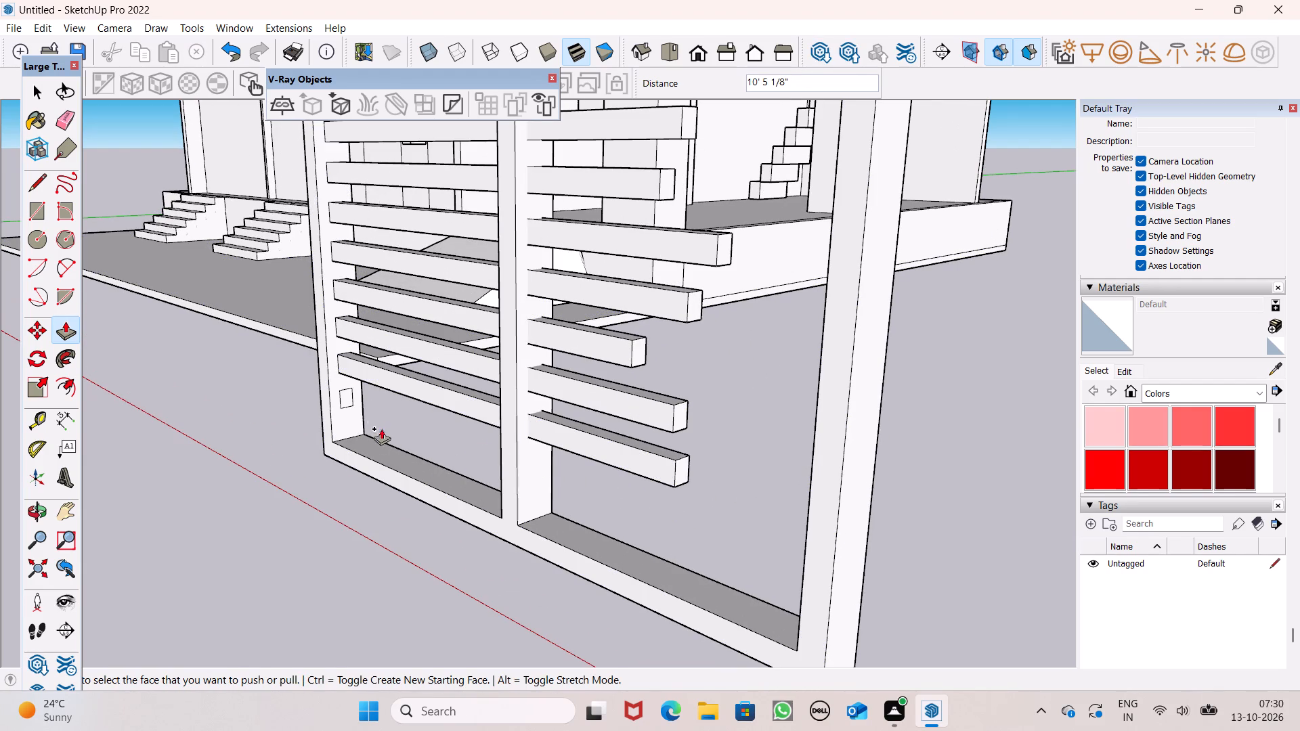
pyautogui.moveTo(348, 399); pyautogui.dragTo(713, 526)
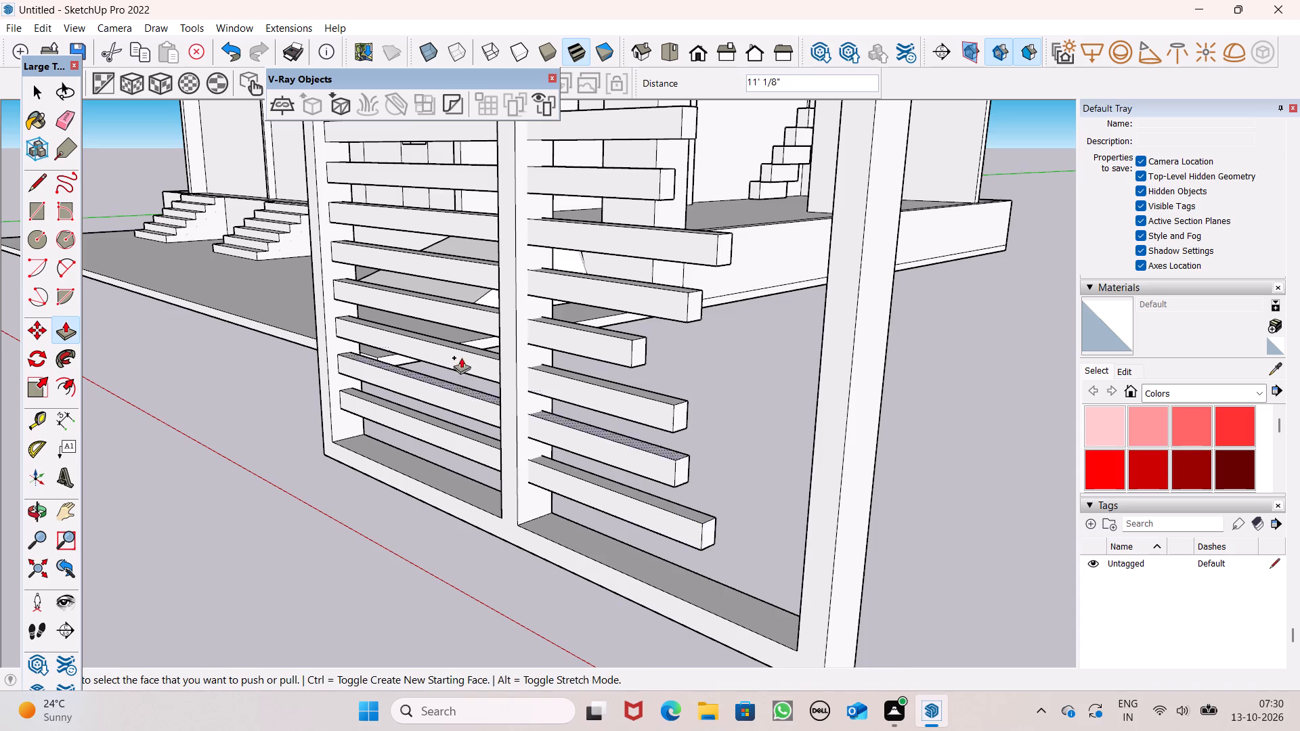
# Push/Pull the end of the top bar about 3' 5 5/16" to the frame's far upright.
pyautogui.scroll(-5, 408, 265)
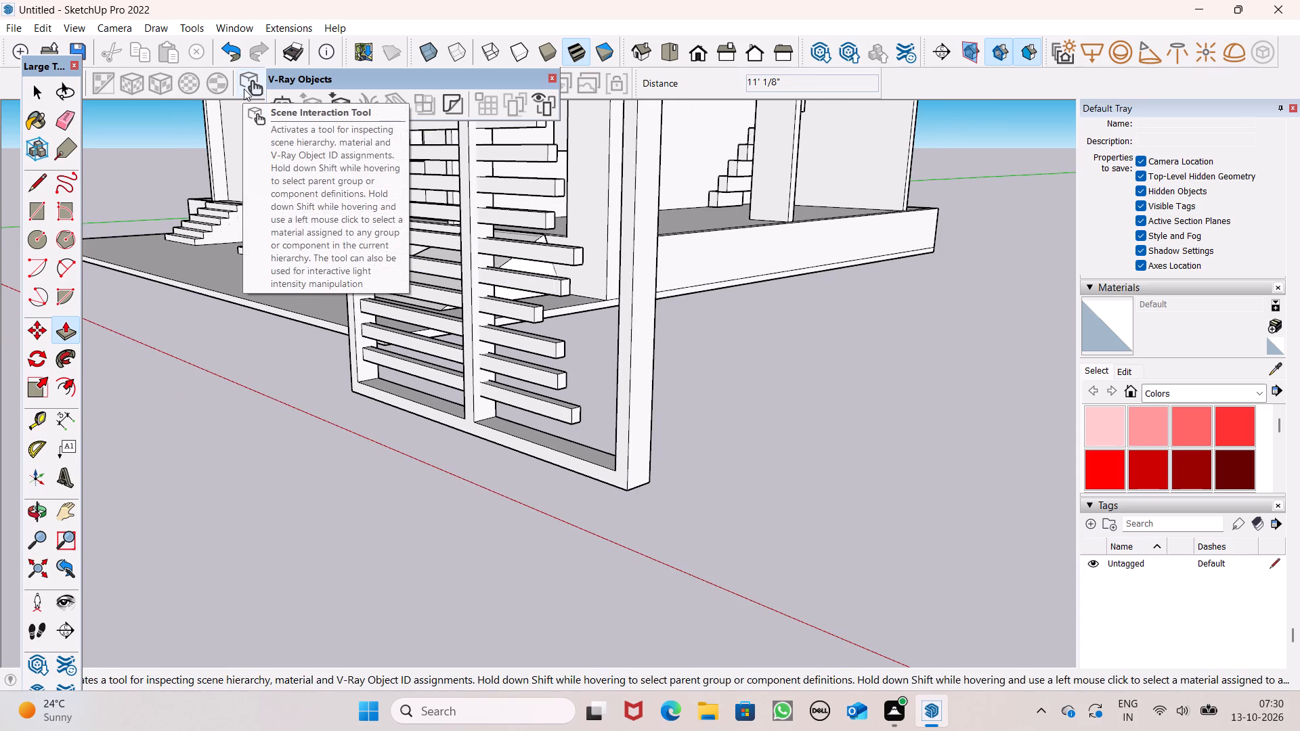
pyautogui.moveTo(420, 160); pyautogui.dragTo(606, 248, button='middle')
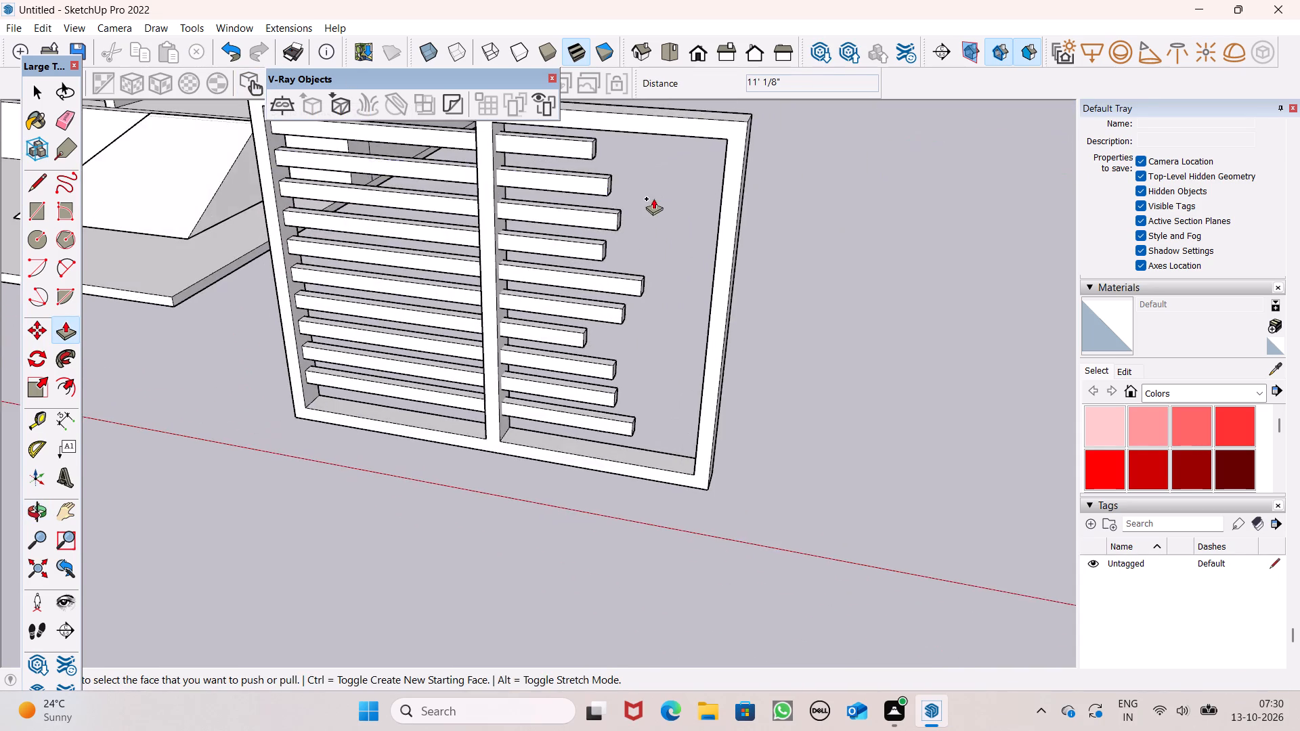
pyautogui.scroll(-6, 657, 192)
pyautogui.scroll(9, 674, 160)
pyautogui.scroll(-5, 670, 187)
pyautogui.moveTo(688, 343); pyautogui.dragTo(689, 322, button='middle')
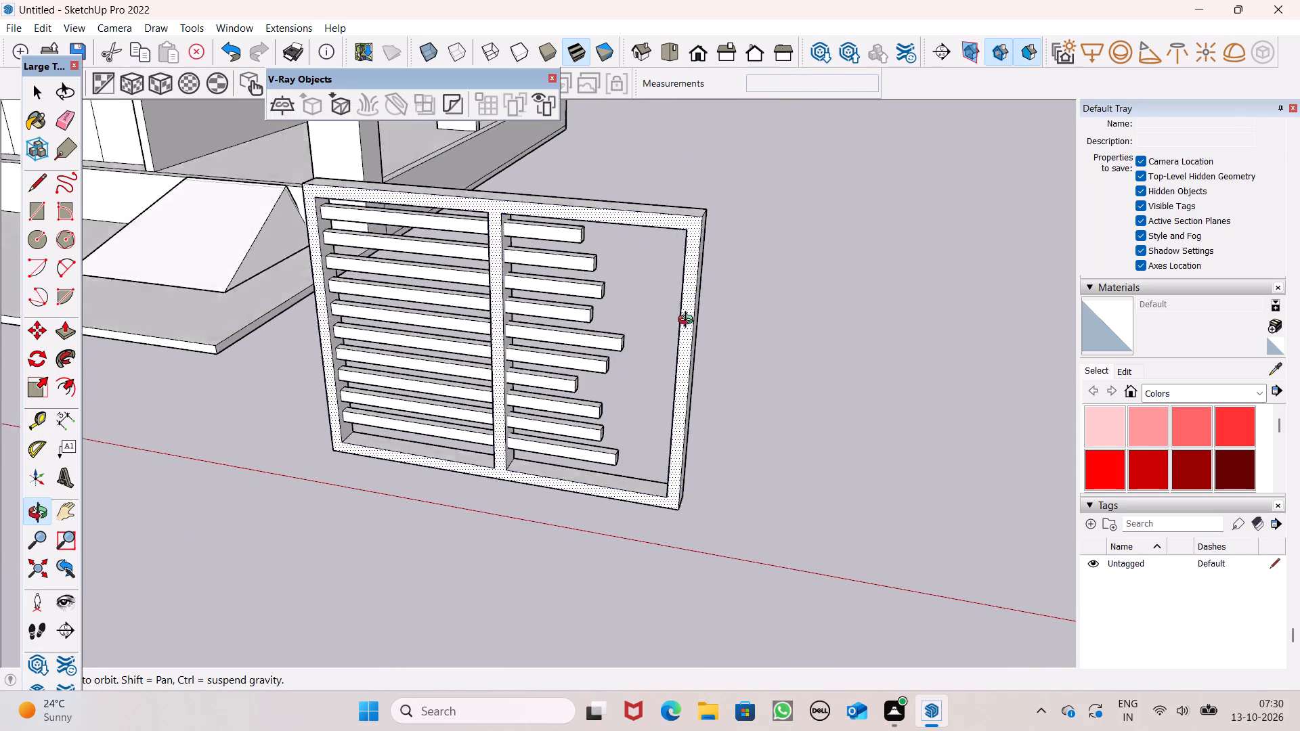
pyautogui.moveTo(689, 322); pyautogui.dragTo(689, 303, button='middle')
pyautogui.scroll(7, 670, 242)
pyautogui.scroll(-6, 586, 241)
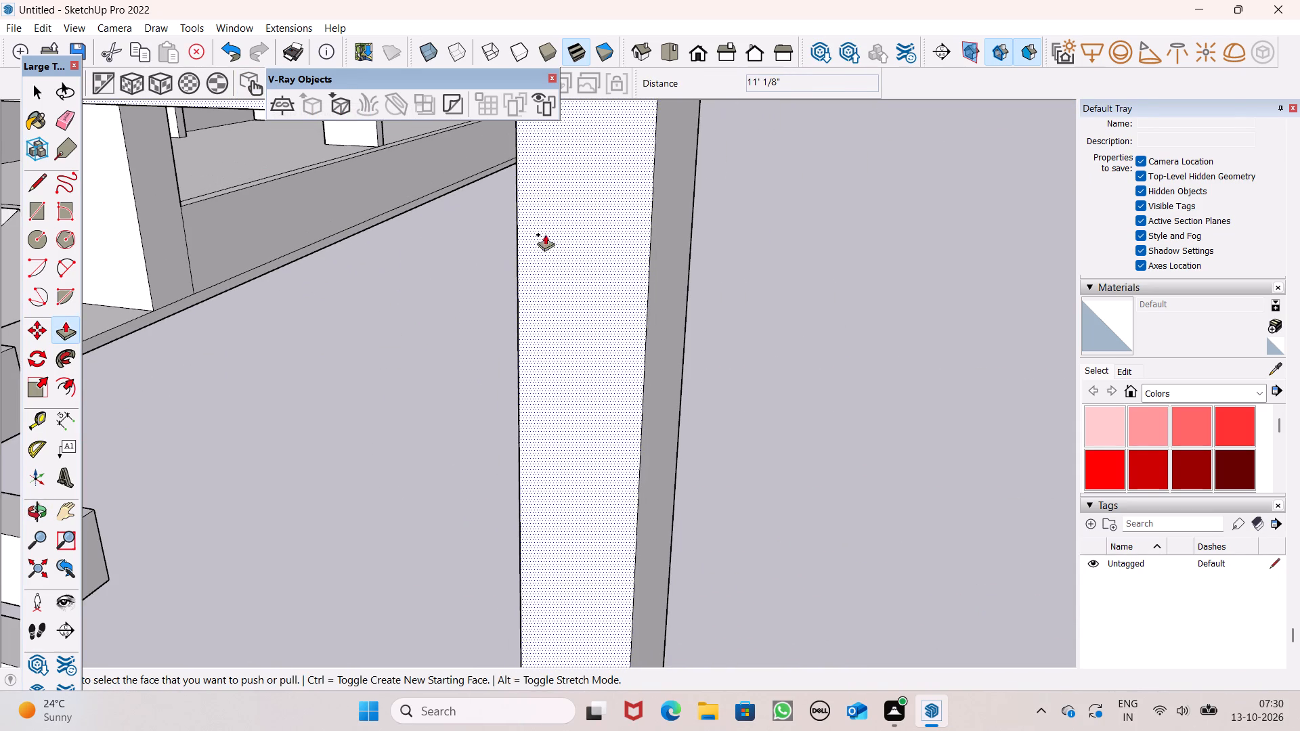
pyautogui.scroll(-11, 583, 273)
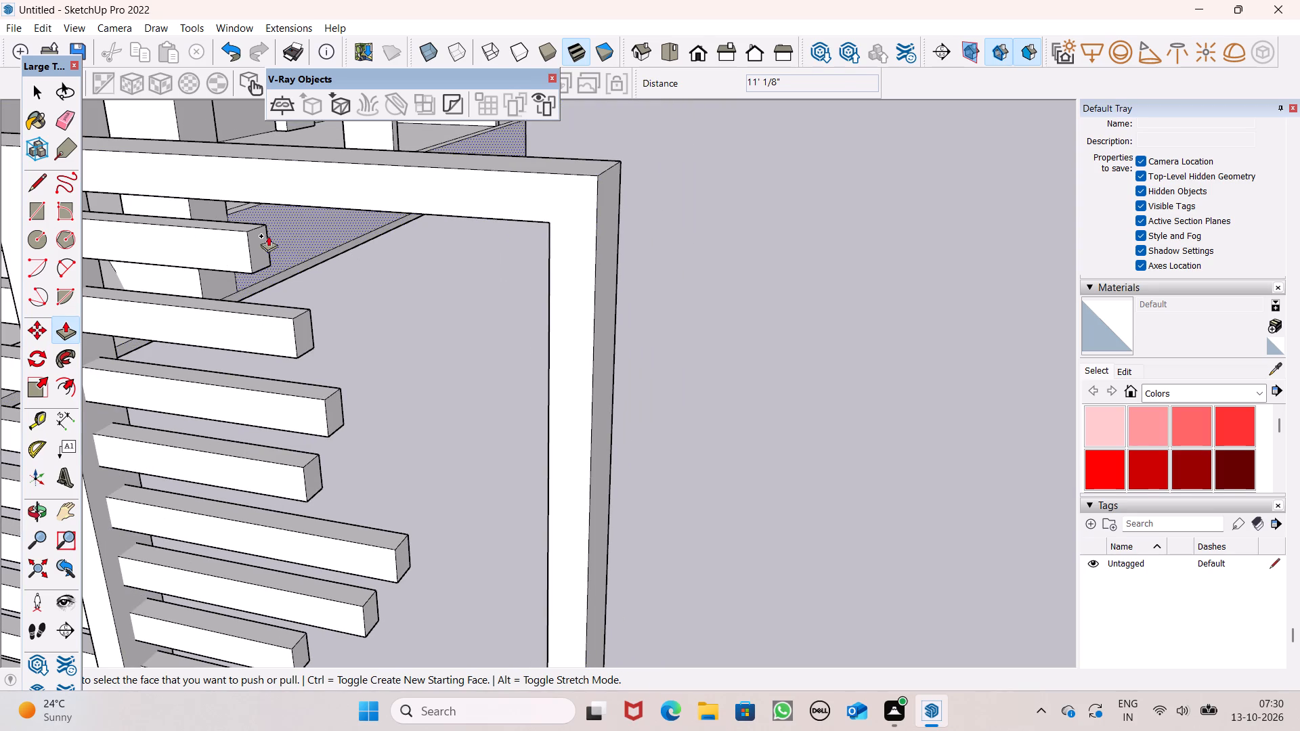
pyautogui.moveTo(265, 248); pyautogui.dragTo(524, 311)
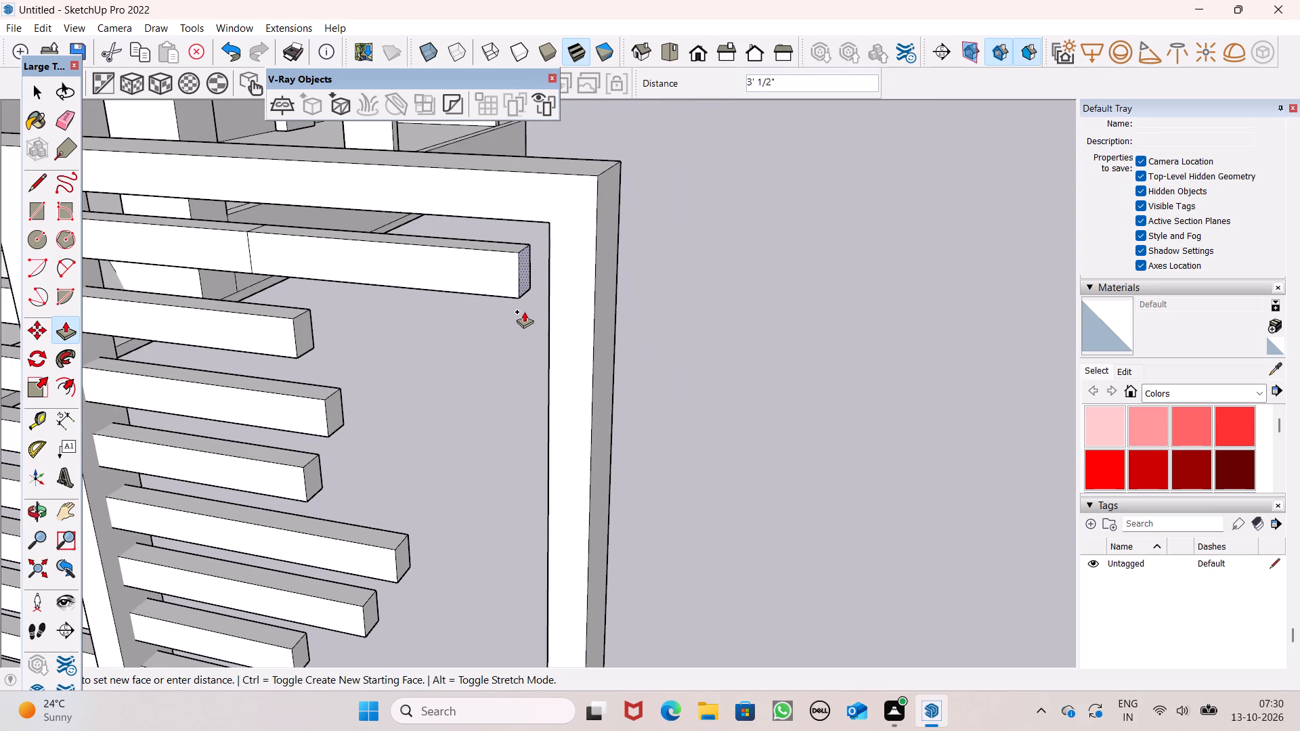
pyautogui.moveTo(524, 311); pyautogui.dragTo(555, 311)
pyautogui.scroll(-5, 483, 282)
pyautogui.moveTo(487, 299); pyautogui.dragTo(735, 278, button='middle')
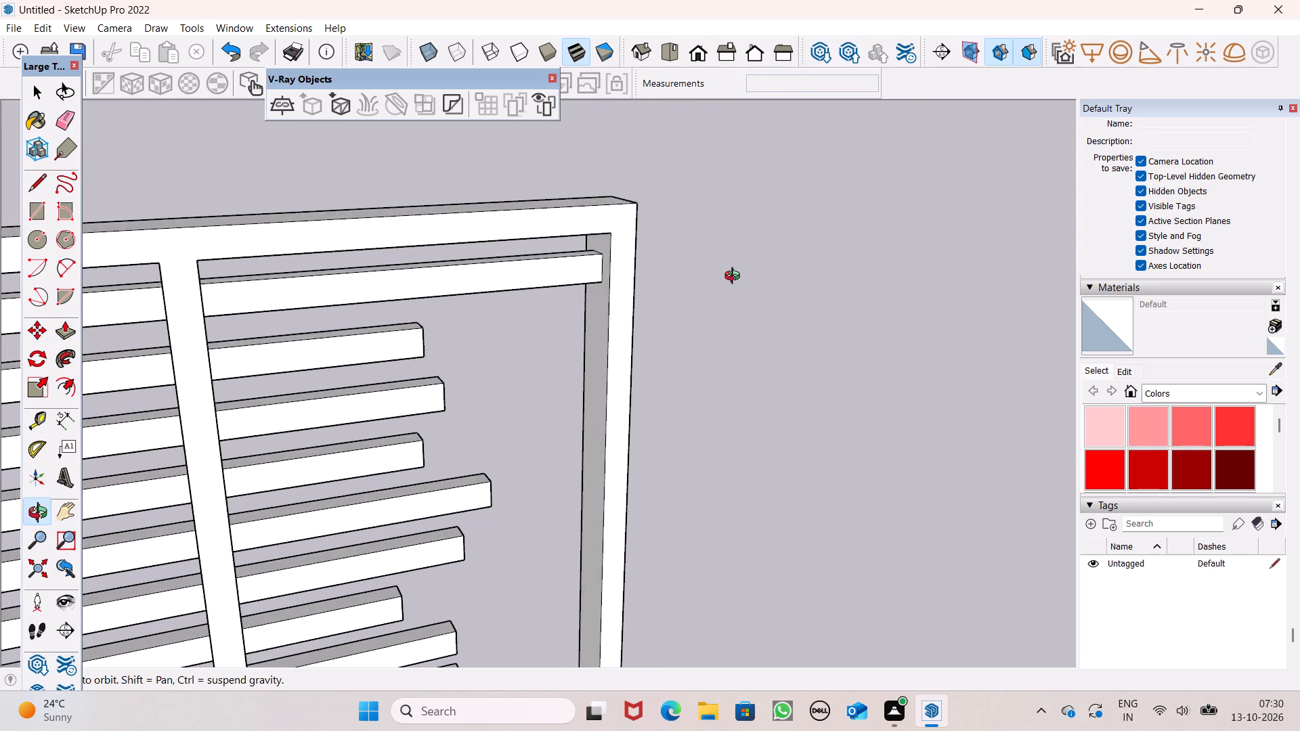
pyautogui.moveTo(735, 278); pyautogui.dragTo(740, 268, button='middle')
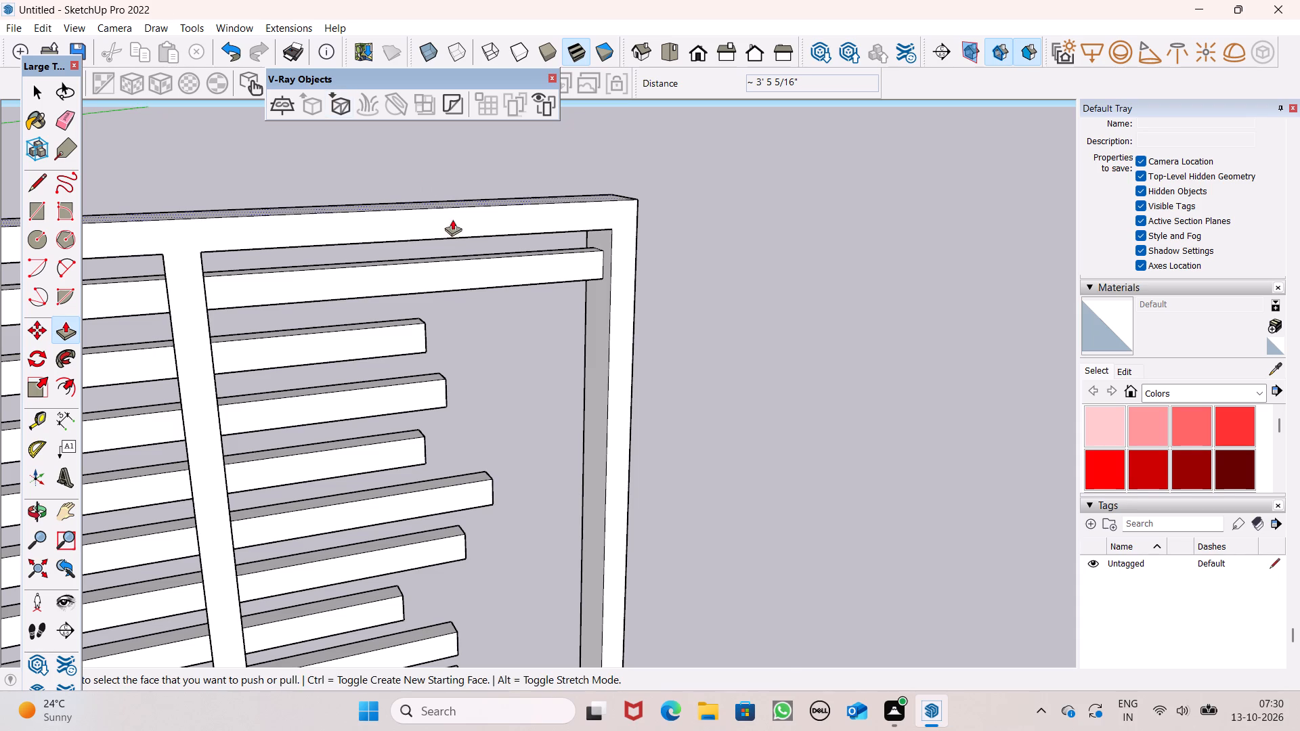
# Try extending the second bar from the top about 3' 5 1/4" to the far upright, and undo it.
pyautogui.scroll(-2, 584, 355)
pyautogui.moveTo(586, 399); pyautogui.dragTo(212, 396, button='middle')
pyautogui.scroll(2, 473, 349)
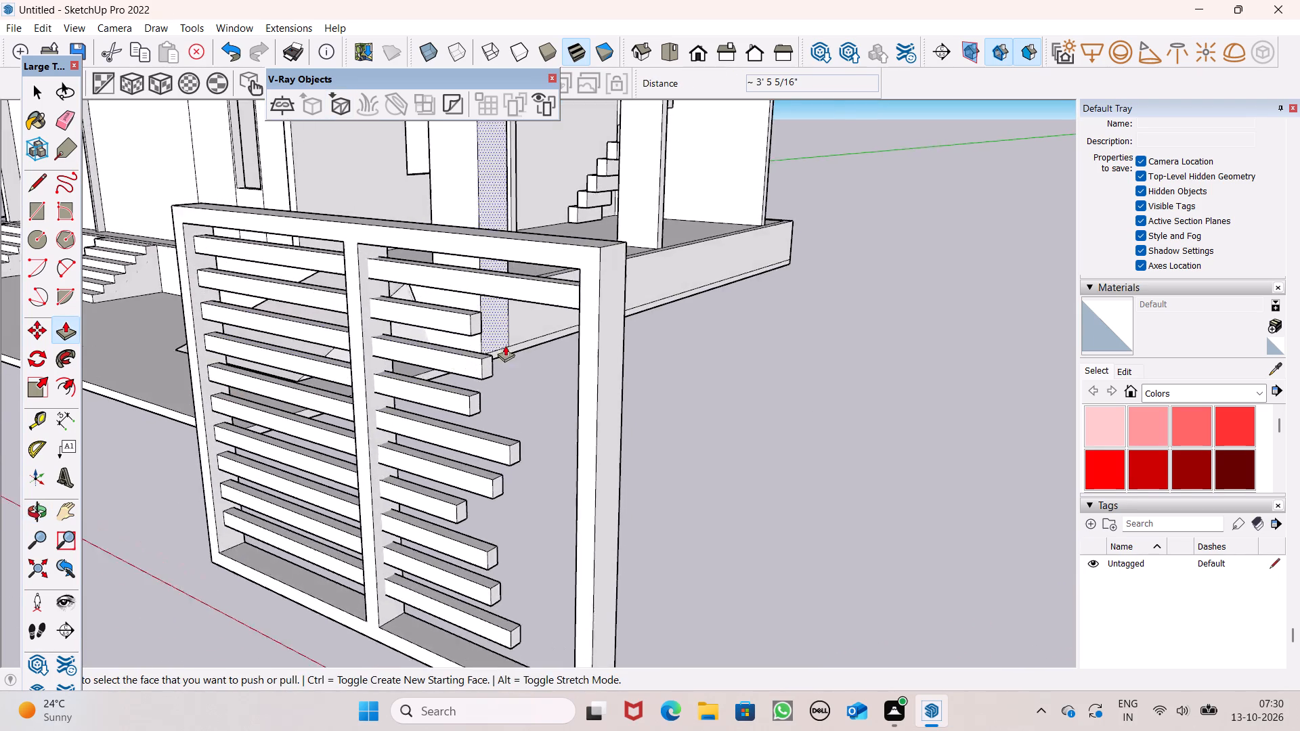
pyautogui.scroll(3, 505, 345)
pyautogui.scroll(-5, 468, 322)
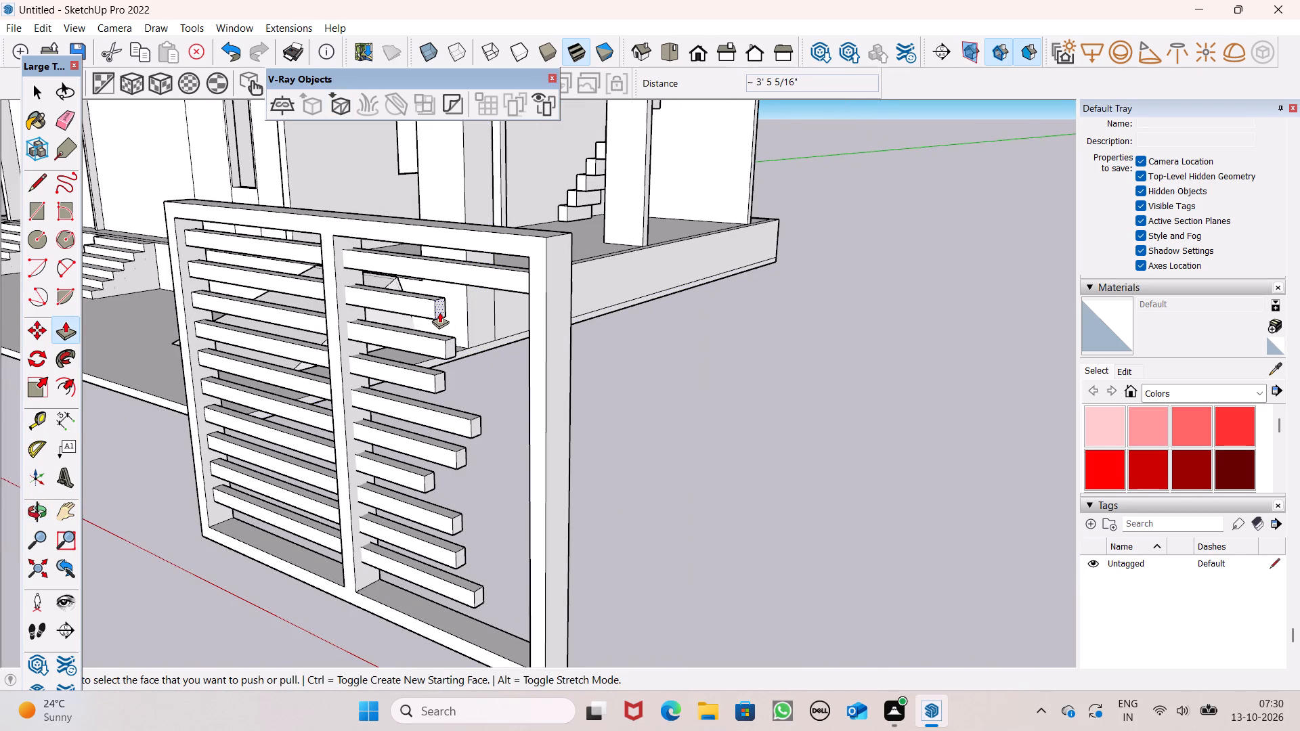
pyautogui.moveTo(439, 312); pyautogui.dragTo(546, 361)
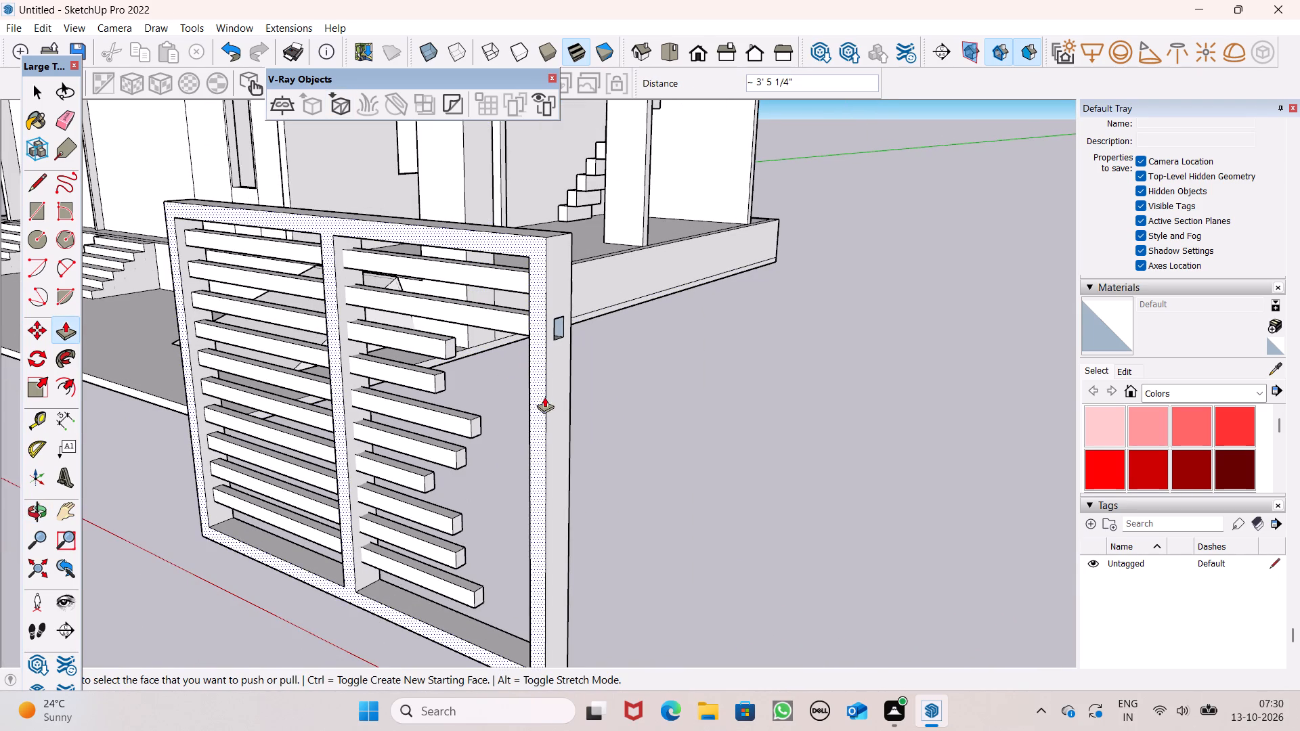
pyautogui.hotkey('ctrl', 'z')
# Push/Pull the end of the second bar from the top about 2' 11 15/16" to meet the far upright.
pyautogui.keyDown('ctrl'); pyautogui.moveTo(563, 394); pyautogui.dragTo(677, 389, button='middle'); pyautogui.keyUp('ctrl')
pyautogui.scroll(4, 540, 310)
pyautogui.scroll(-4, 463, 328)
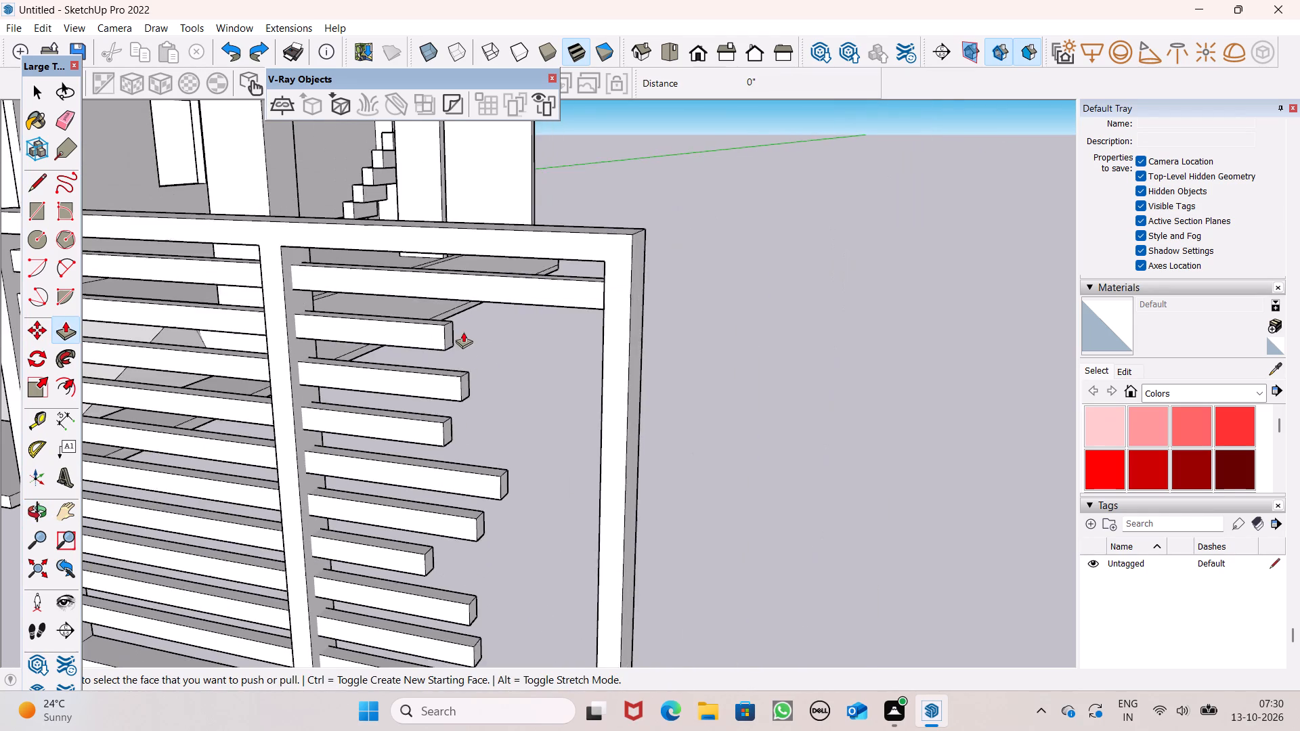
pyautogui.moveTo(483, 378); pyautogui.dragTo(482, 411, button='middle')
pyautogui.scroll(3, 459, 434)
pyautogui.moveTo(452, 461); pyautogui.dragTo(493, 454, button='middle')
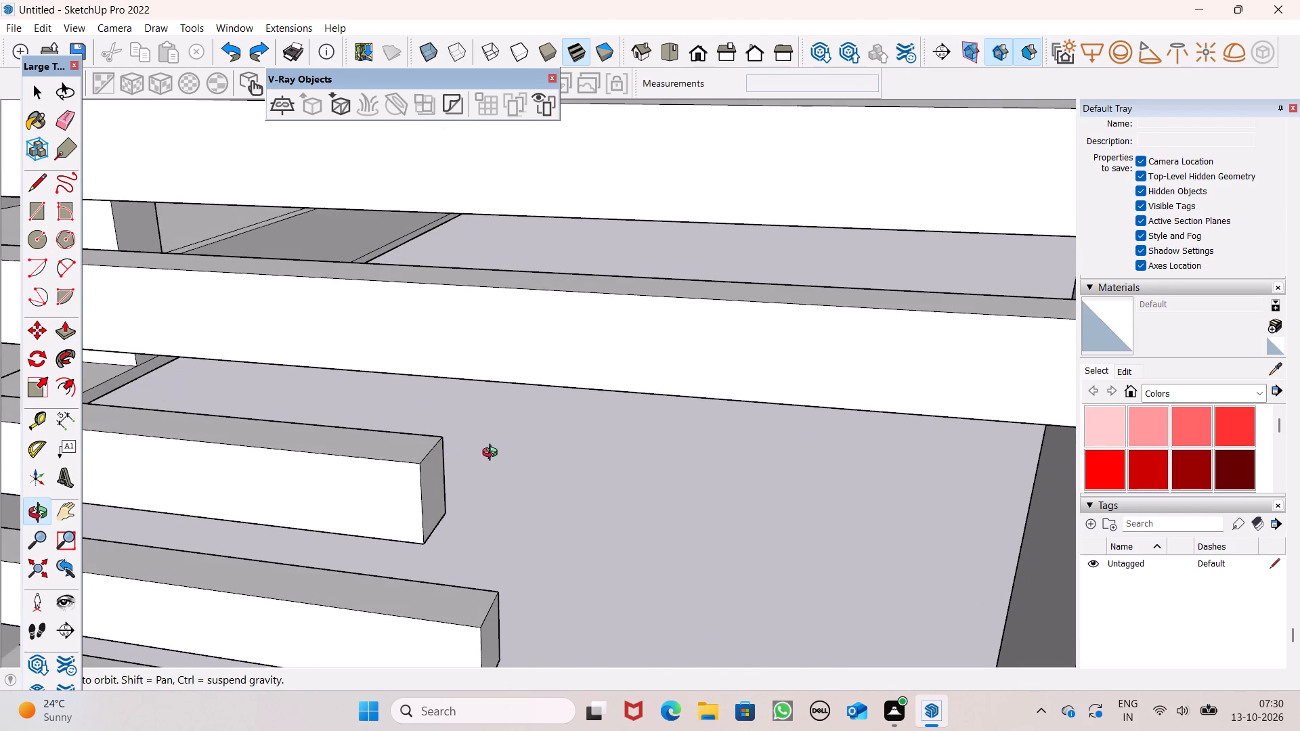
pyautogui.moveTo(493, 454); pyautogui.dragTo(493, 453, button='middle')
pyautogui.scroll(-3, 445, 474)
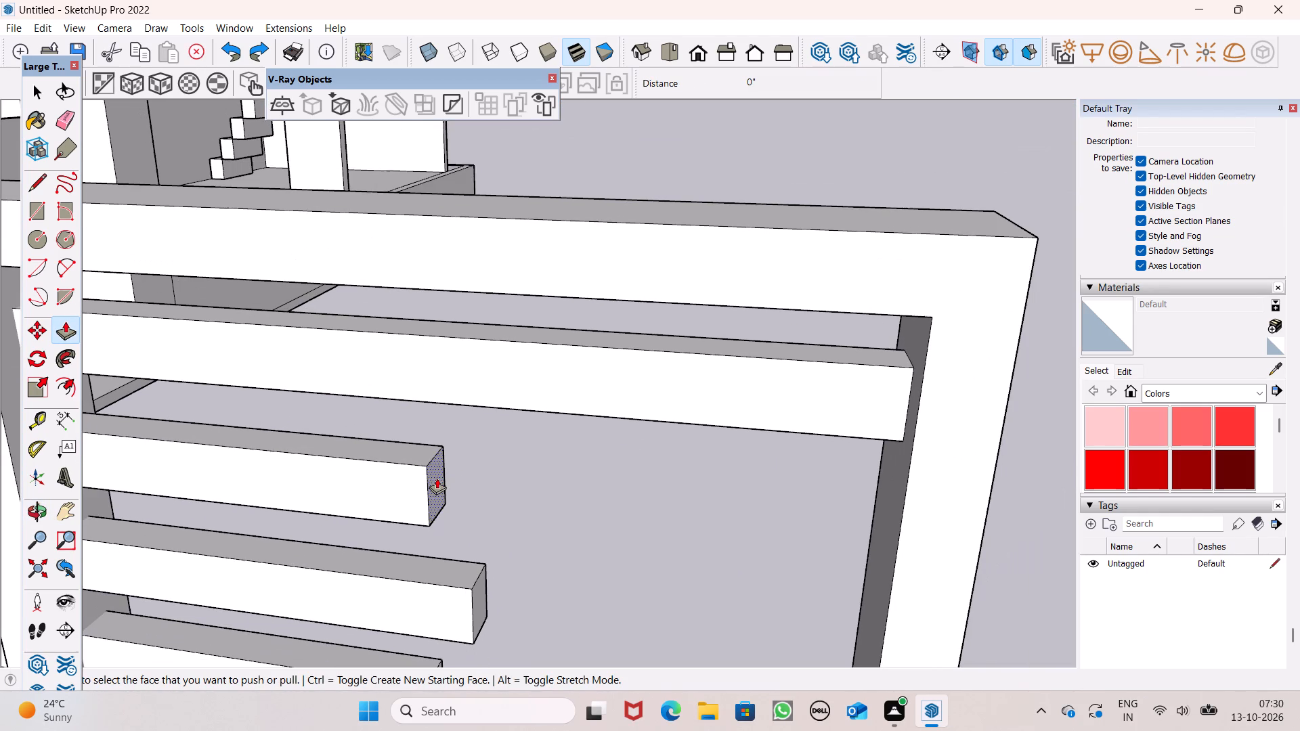
pyautogui.moveTo(436, 478); pyautogui.dragTo(882, 587)
pyautogui.scroll(-6, 743, 513)
pyautogui.scroll(-5, 551, 430)
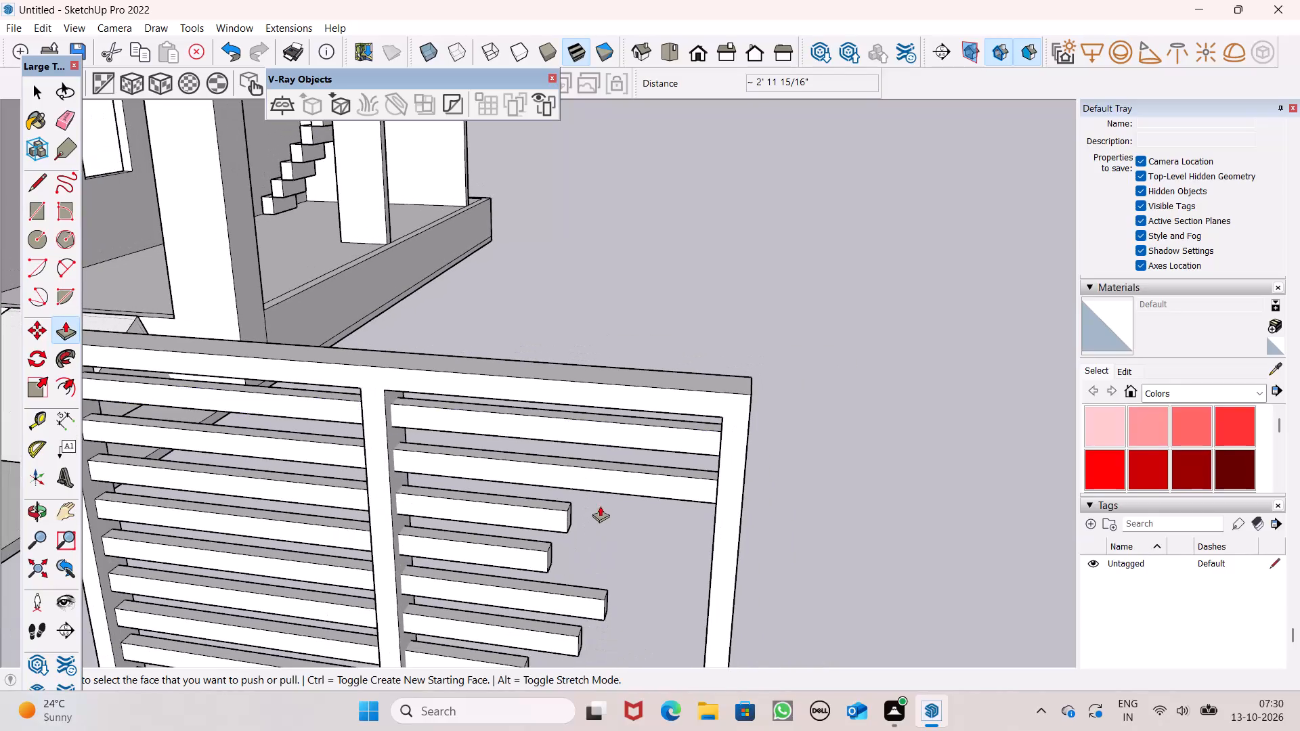
# Extend the third and fourth bars from the top to the far upright, by about 2' 8 3/8" and 3' 1 15/16".
pyautogui.scroll(-5, 610, 393)
pyautogui.moveTo(690, 554); pyautogui.dragTo(652, 518, button='middle')
pyautogui.scroll(4, 588, 477)
pyautogui.moveTo(544, 467); pyautogui.dragTo(825, 550)
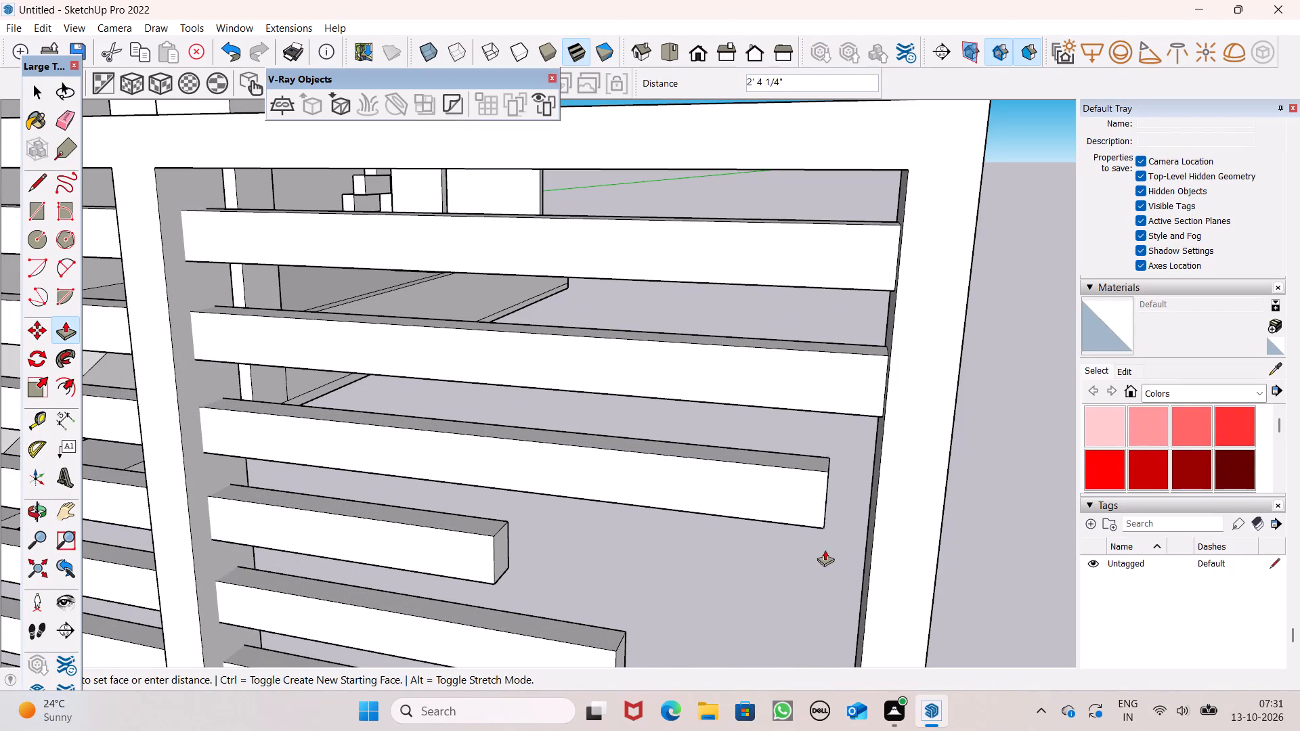
pyautogui.moveTo(825, 550); pyautogui.dragTo(873, 549)
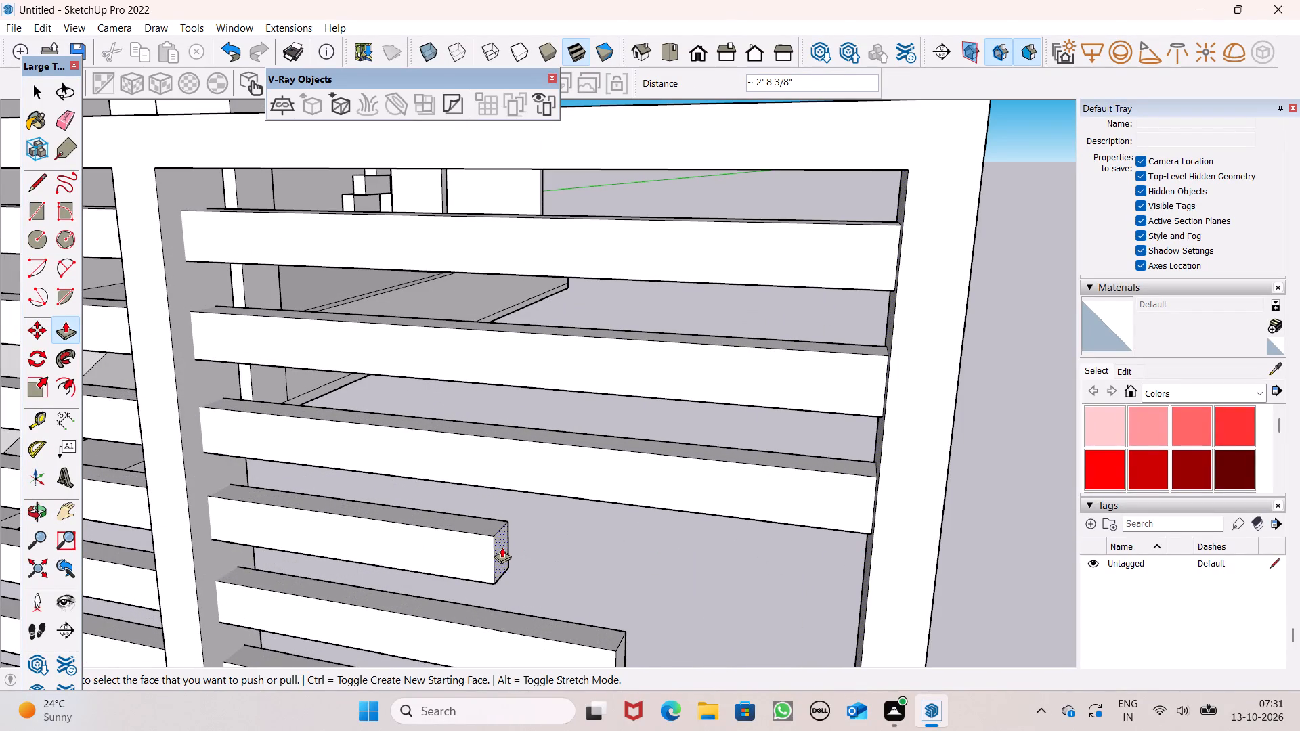
pyautogui.moveTo(502, 547); pyautogui.dragTo(876, 599)
pyautogui.scroll(-6, 660, 459)
pyautogui.scroll(-7, 697, 335)
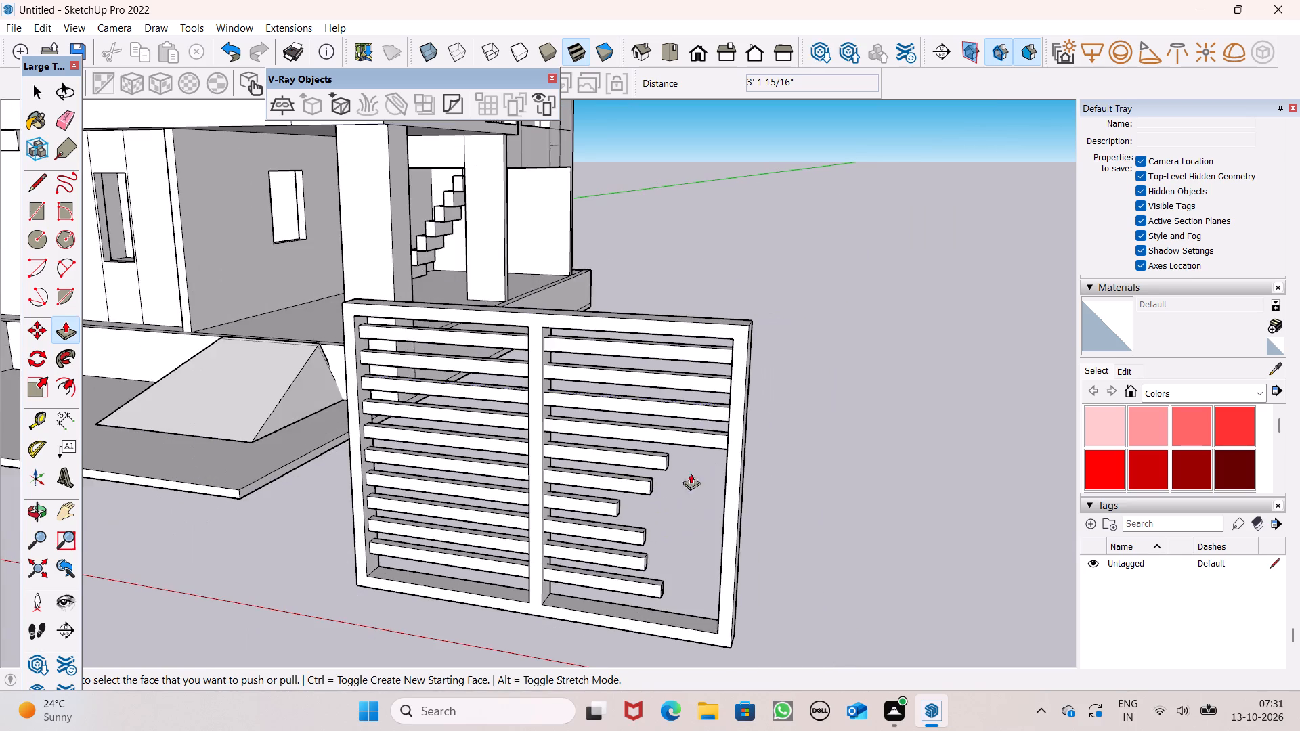
# Extend the fifth and sixth bars from the top to the far upright, the fifth by about 1' 11 7/16".
pyautogui.scroll(7, 703, 538)
pyautogui.moveTo(571, 259); pyautogui.dragTo(629, 282)
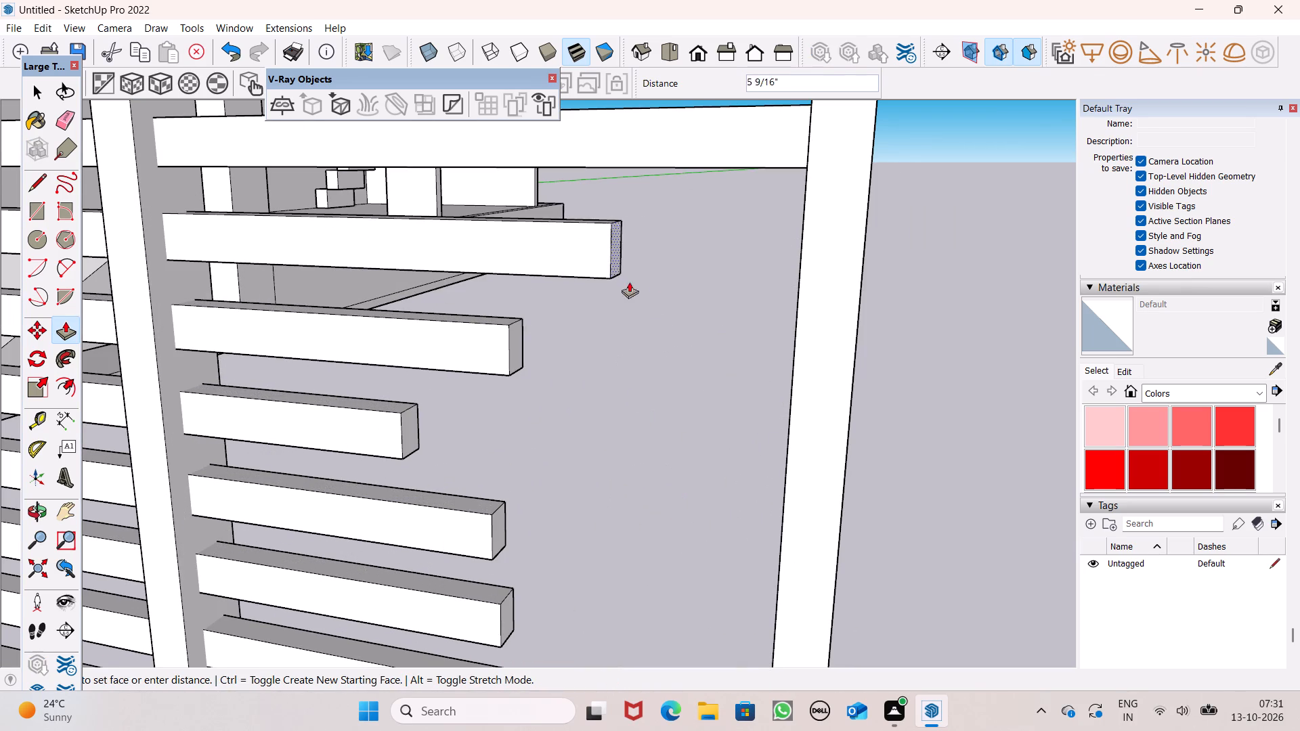
pyautogui.moveTo(629, 282); pyautogui.dragTo(794, 307)
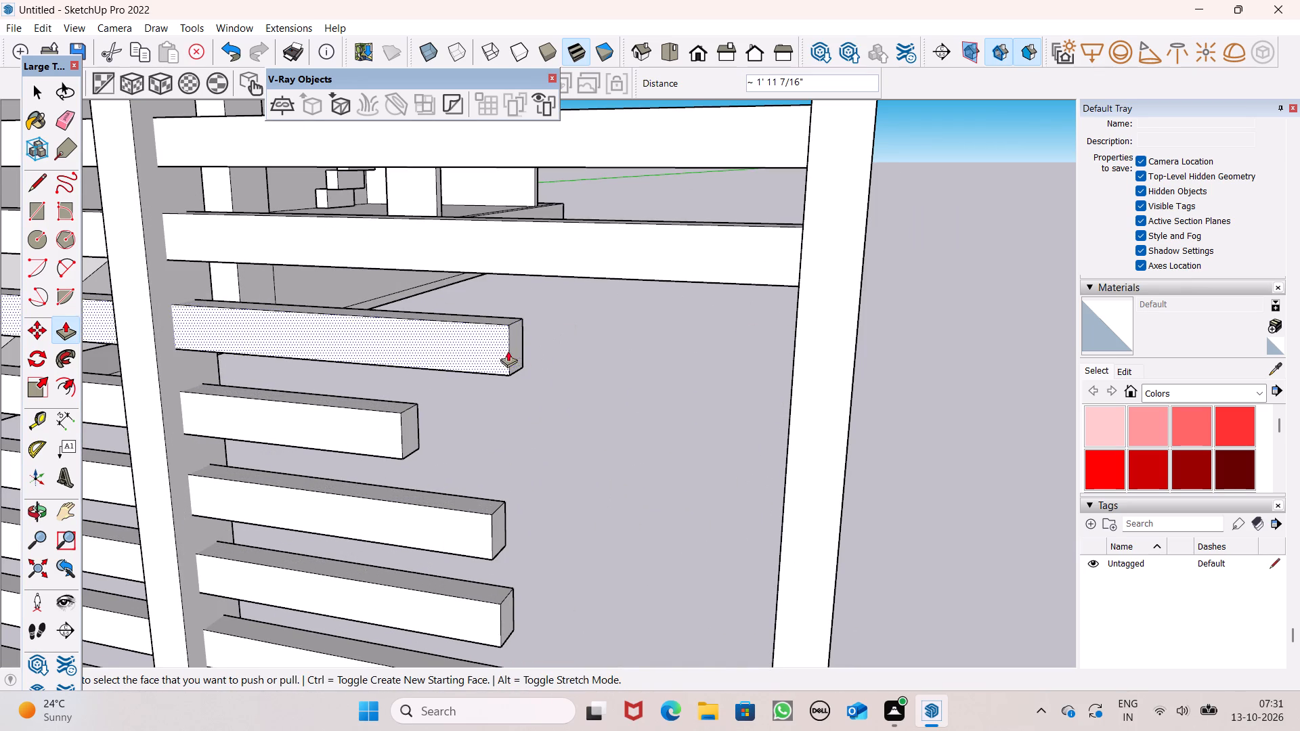
pyautogui.moveTo(519, 355); pyautogui.dragTo(754, 407)
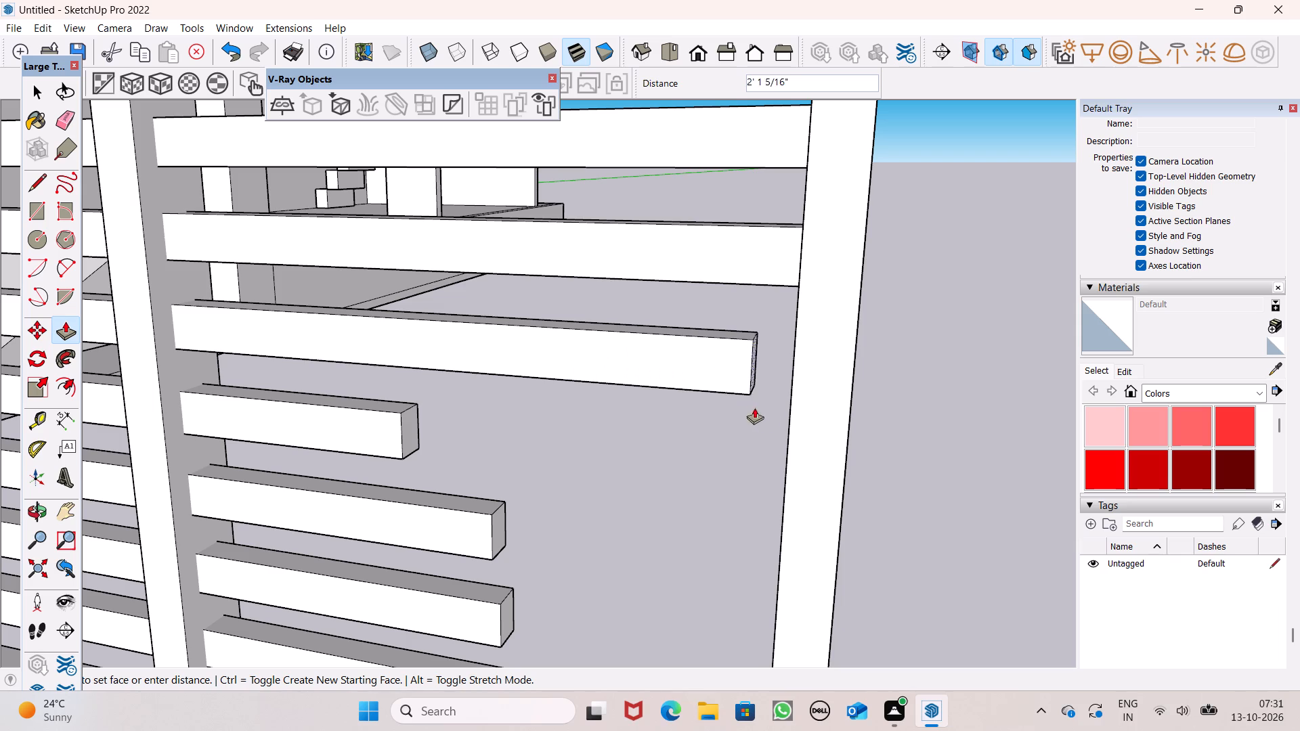
pyautogui.moveTo(754, 407); pyautogui.dragTo(796, 414)
# Extend the seventh and eighth bars from the top to the far upright, by about 3' 6 9/16" and 2' 7 5/8".
pyautogui.moveTo(426, 429); pyautogui.dragTo(546, 453)
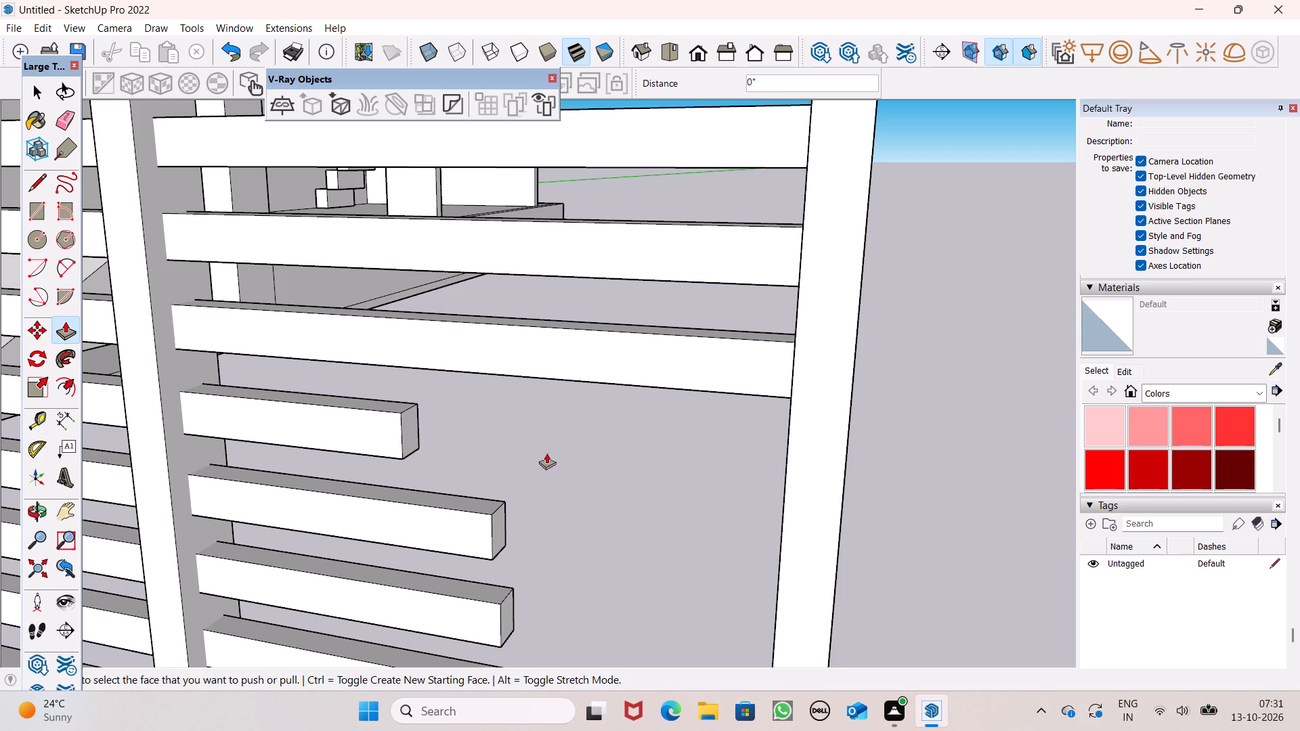
pyautogui.moveTo(546, 453); pyautogui.dragTo(485, 435)
pyautogui.moveTo(414, 426); pyautogui.dragTo(534, 460)
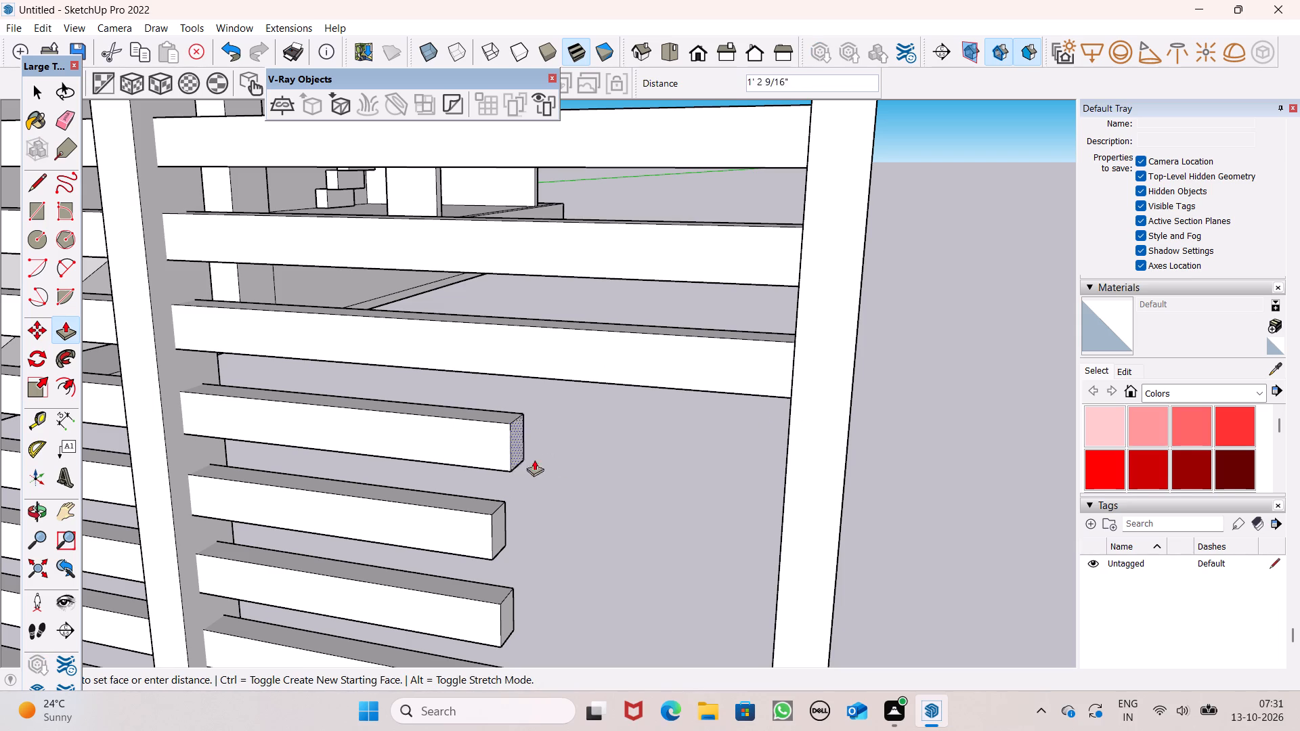
pyautogui.moveTo(534, 460); pyautogui.dragTo(786, 535)
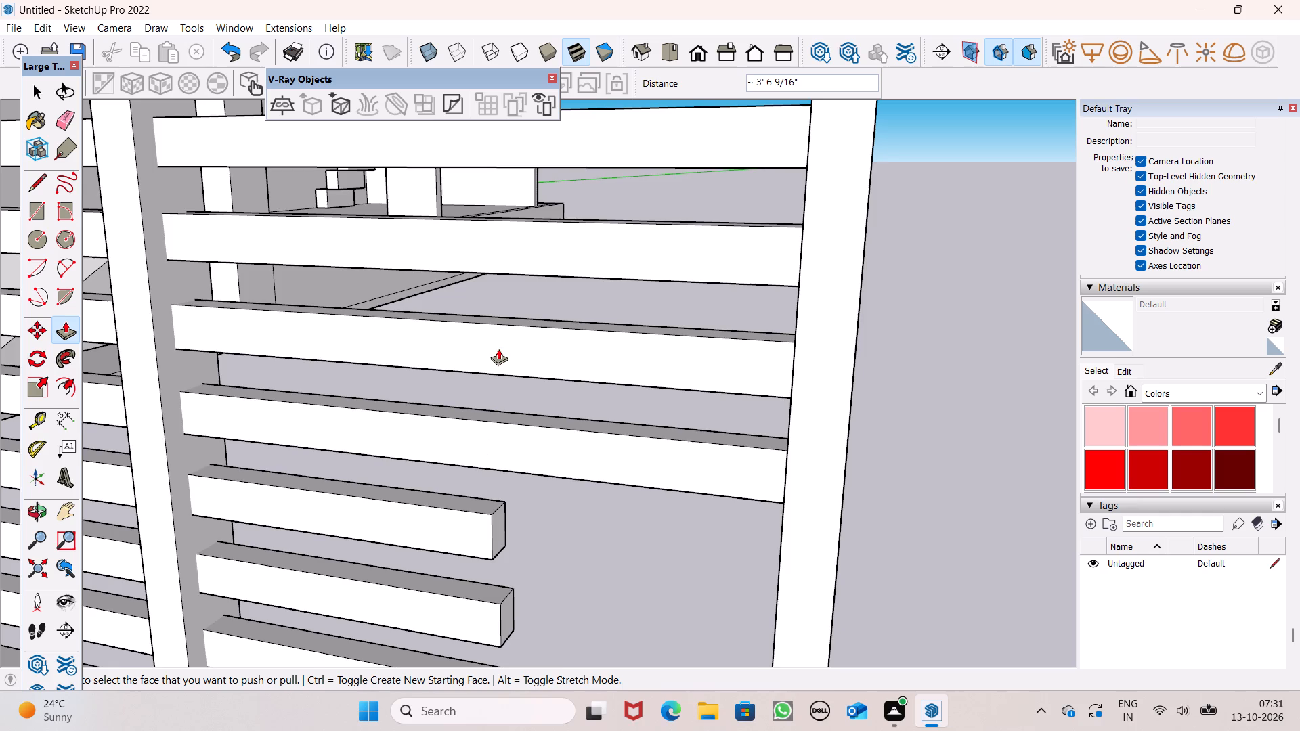
pyautogui.scroll(-3, 498, 349)
pyautogui.scroll(-3, 575, 425)
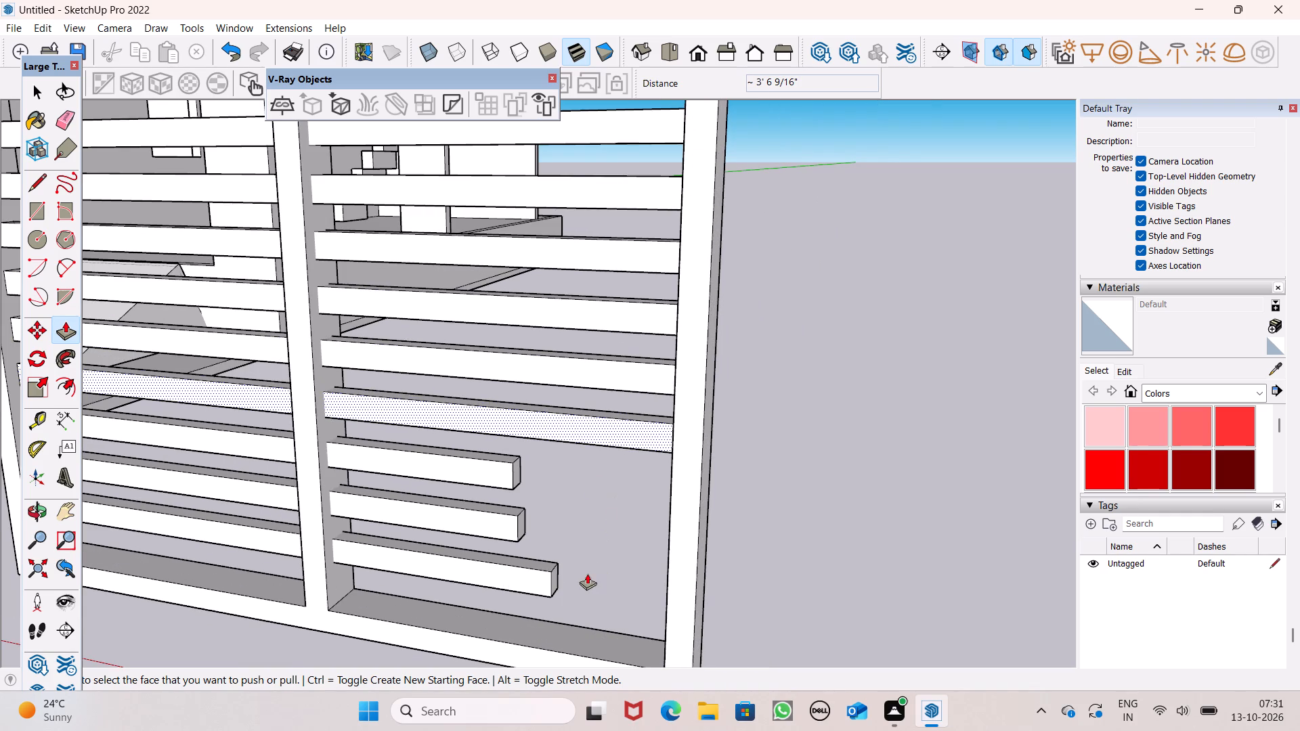
pyautogui.scroll(3, 561, 508)
pyautogui.moveTo(488, 459); pyautogui.dragTo(815, 521)
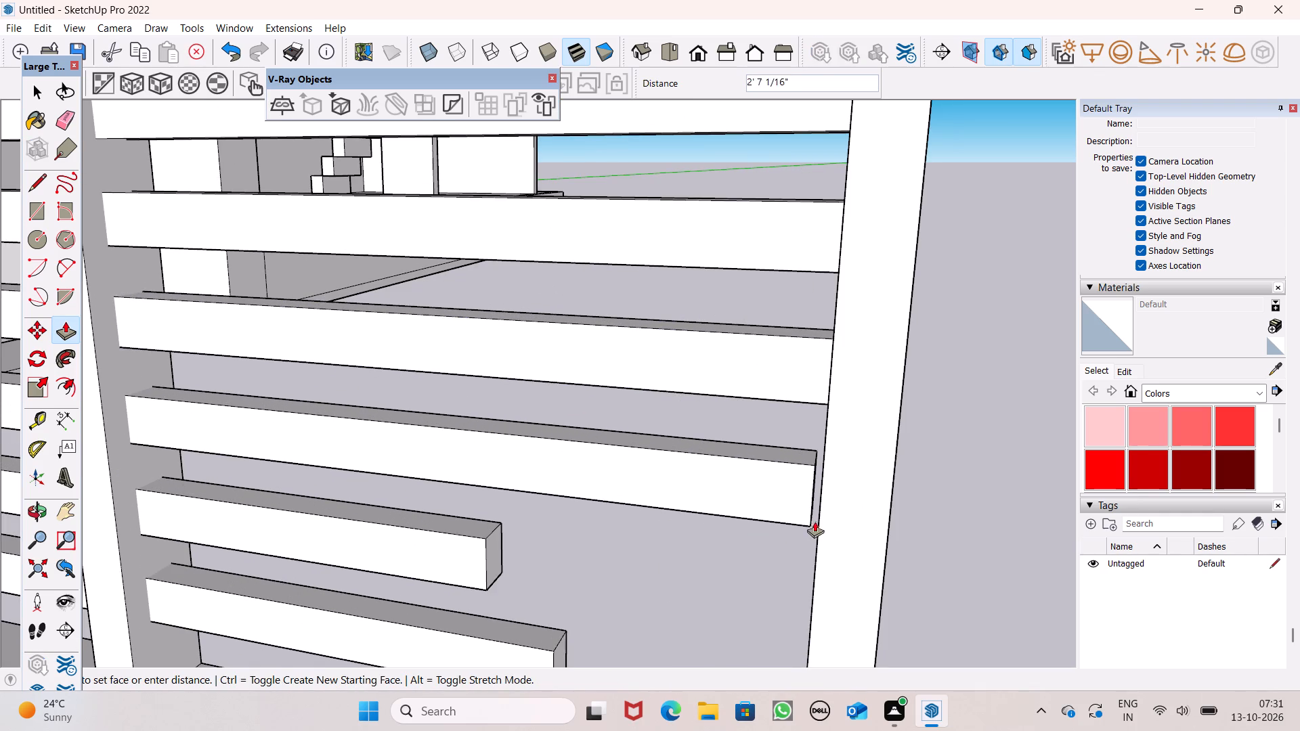
pyautogui.moveTo(815, 521); pyautogui.dragTo(823, 522)
# Extend the two lowest bars to the far upright, the bottom one by about 1' 11 7/8", and leave Push/Pull.
pyautogui.scroll(-6, 568, 334)
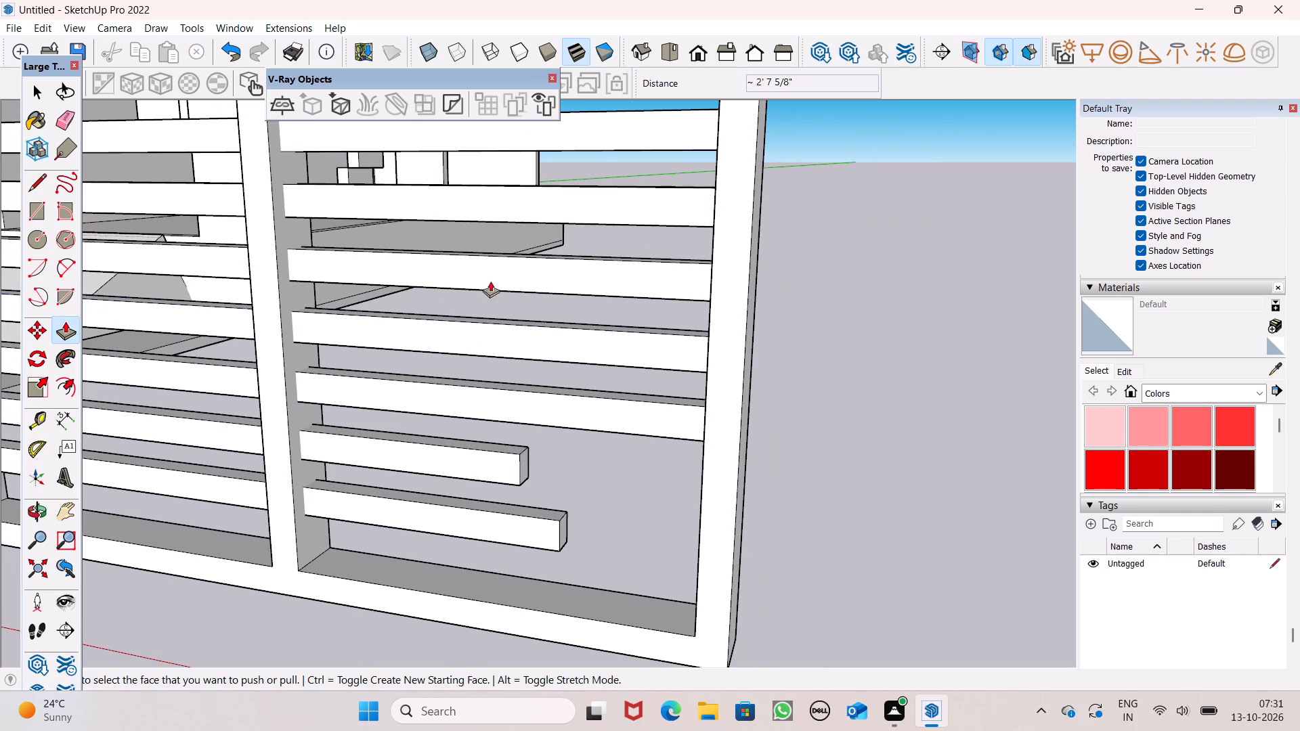
pyautogui.scroll(-6, 559, 260)
pyautogui.scroll(5, 674, 497)
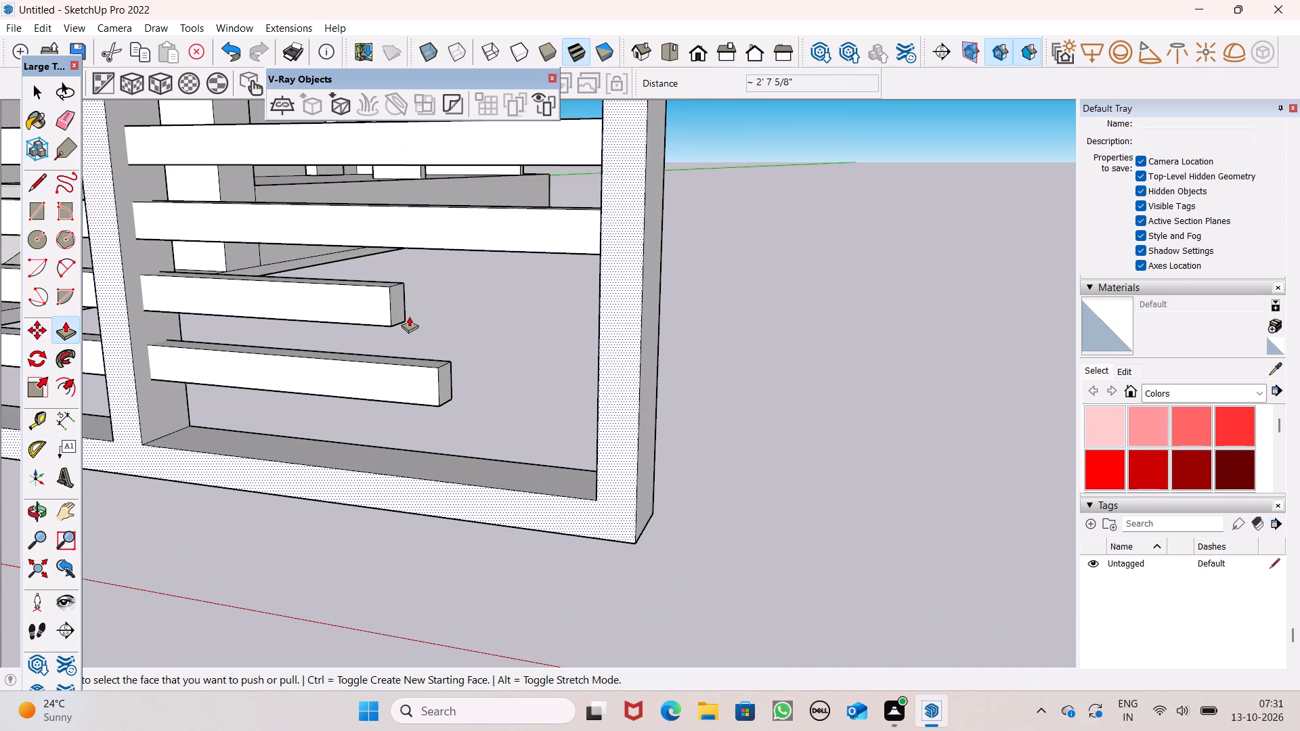
pyautogui.scroll(5, 405, 311)
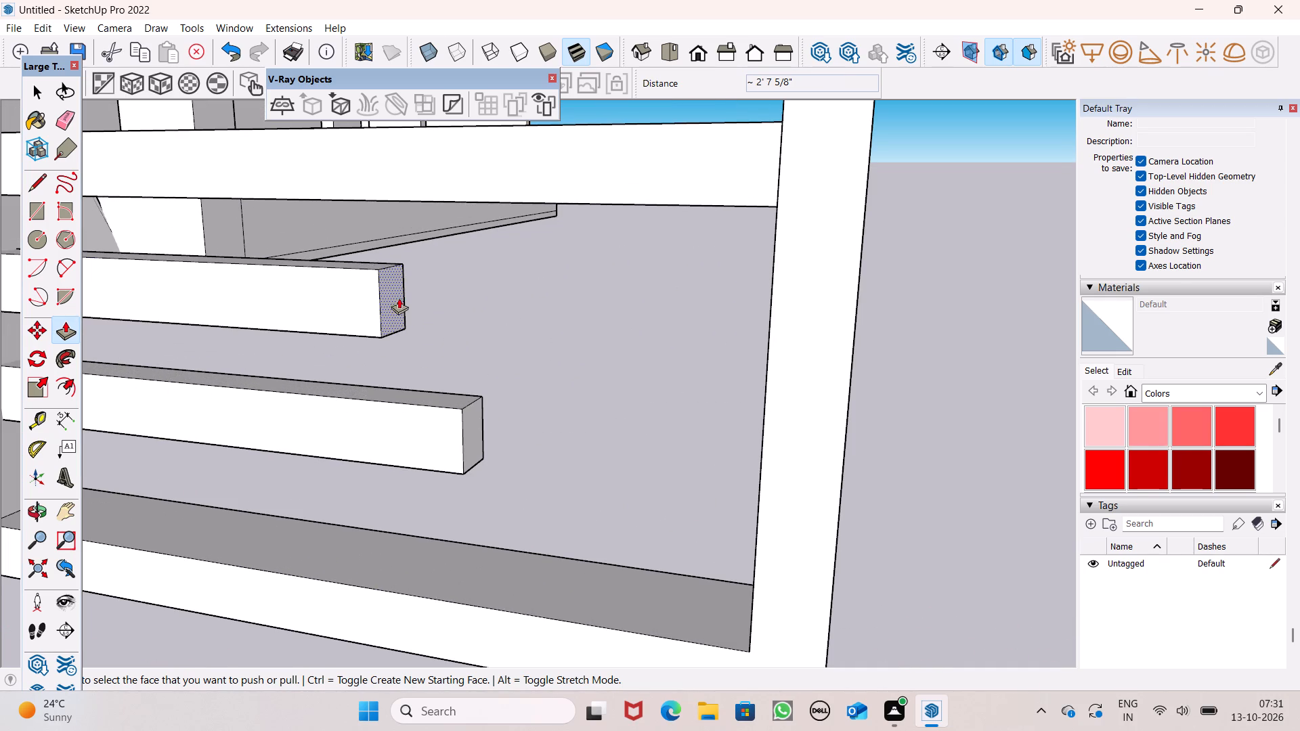
pyautogui.moveTo(389, 297); pyautogui.dragTo(773, 317)
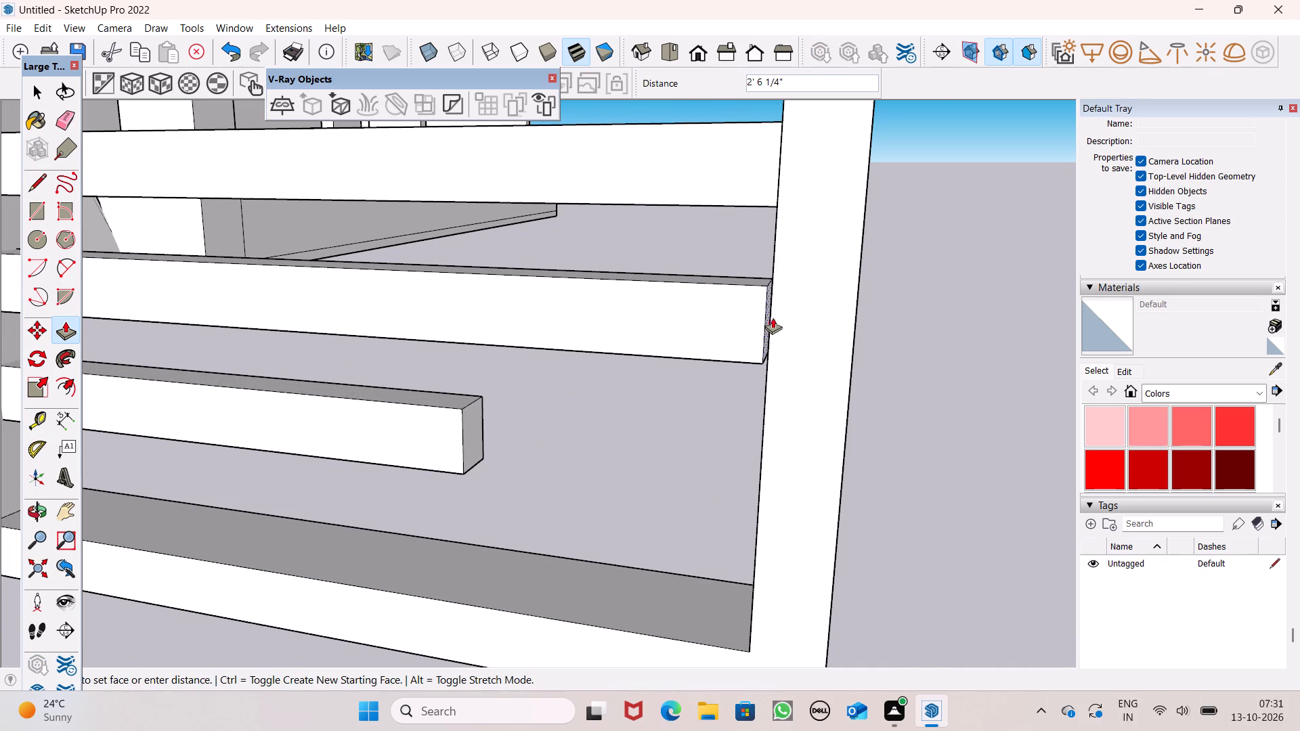
pyautogui.moveTo(773, 317); pyautogui.dragTo(778, 315)
pyautogui.moveTo(473, 436); pyautogui.dragTo(733, 454)
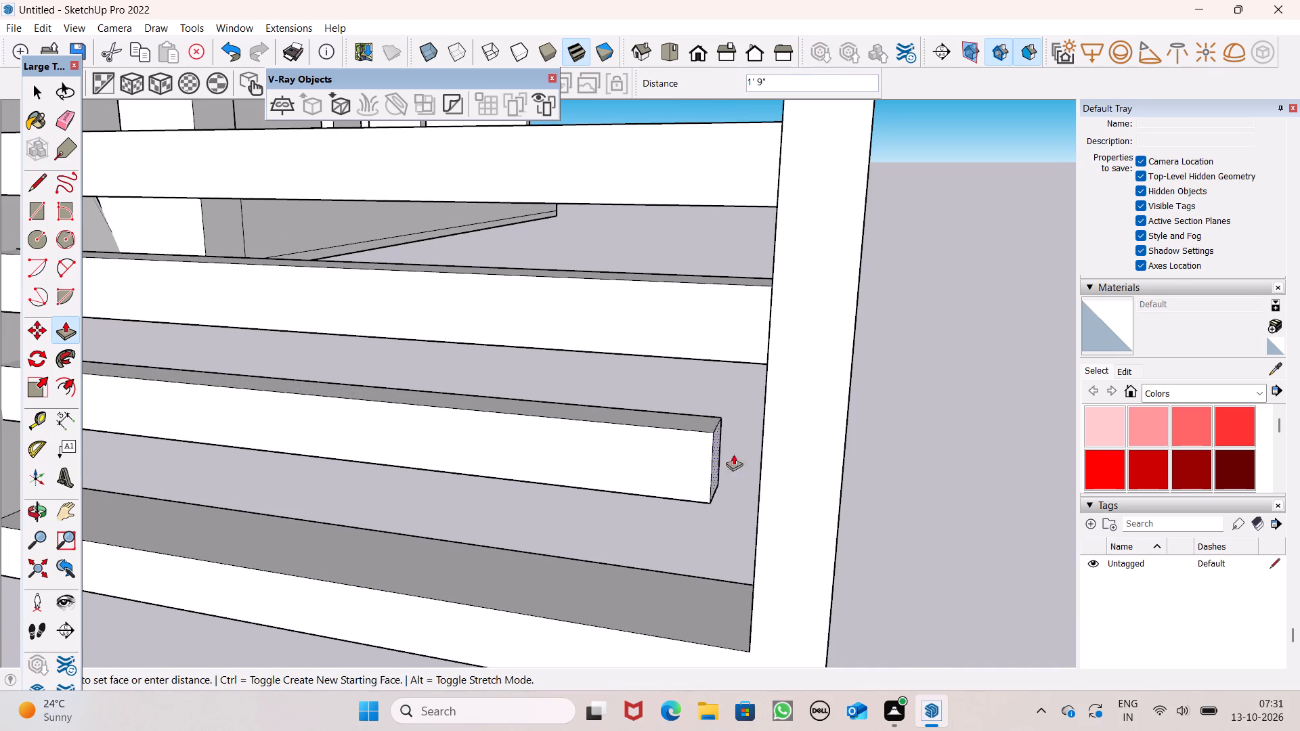
pyautogui.moveTo(733, 454); pyautogui.dragTo(770, 458)
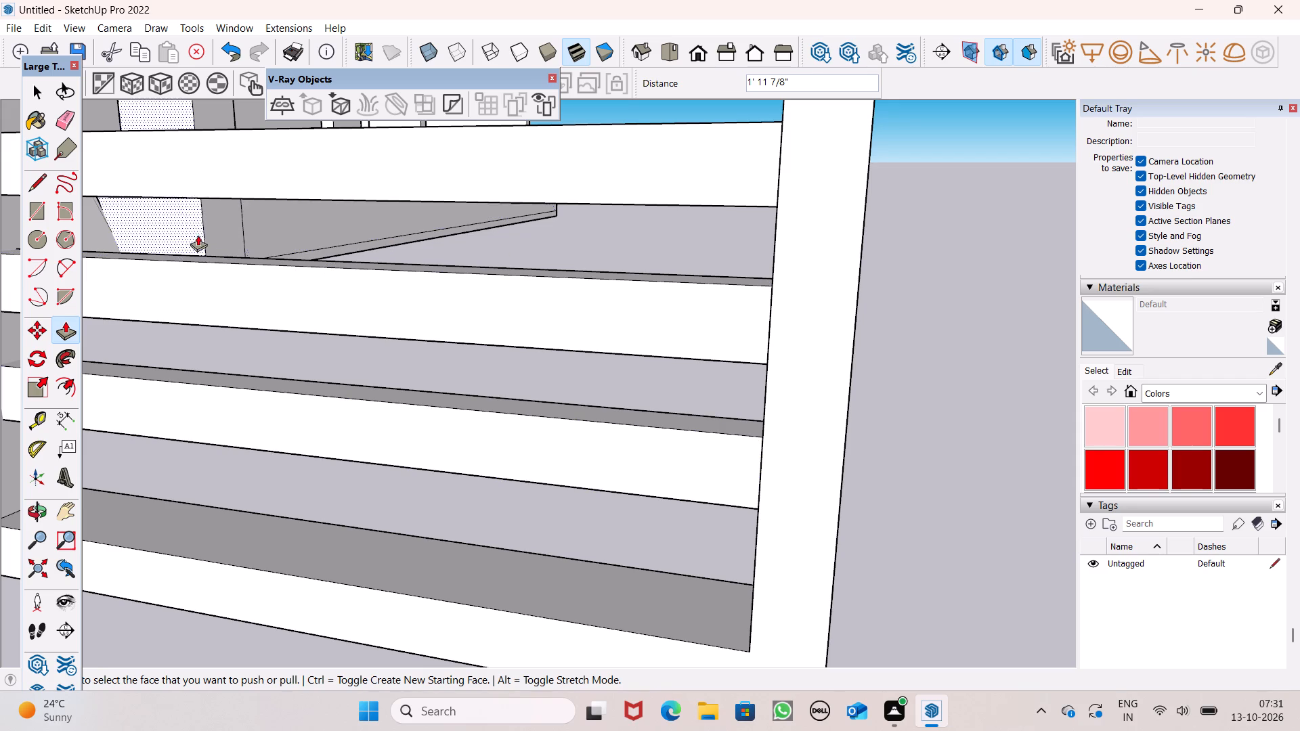
pyautogui.scroll(-1, 87, 0)
pyautogui.scroll(-4, 175, 123)
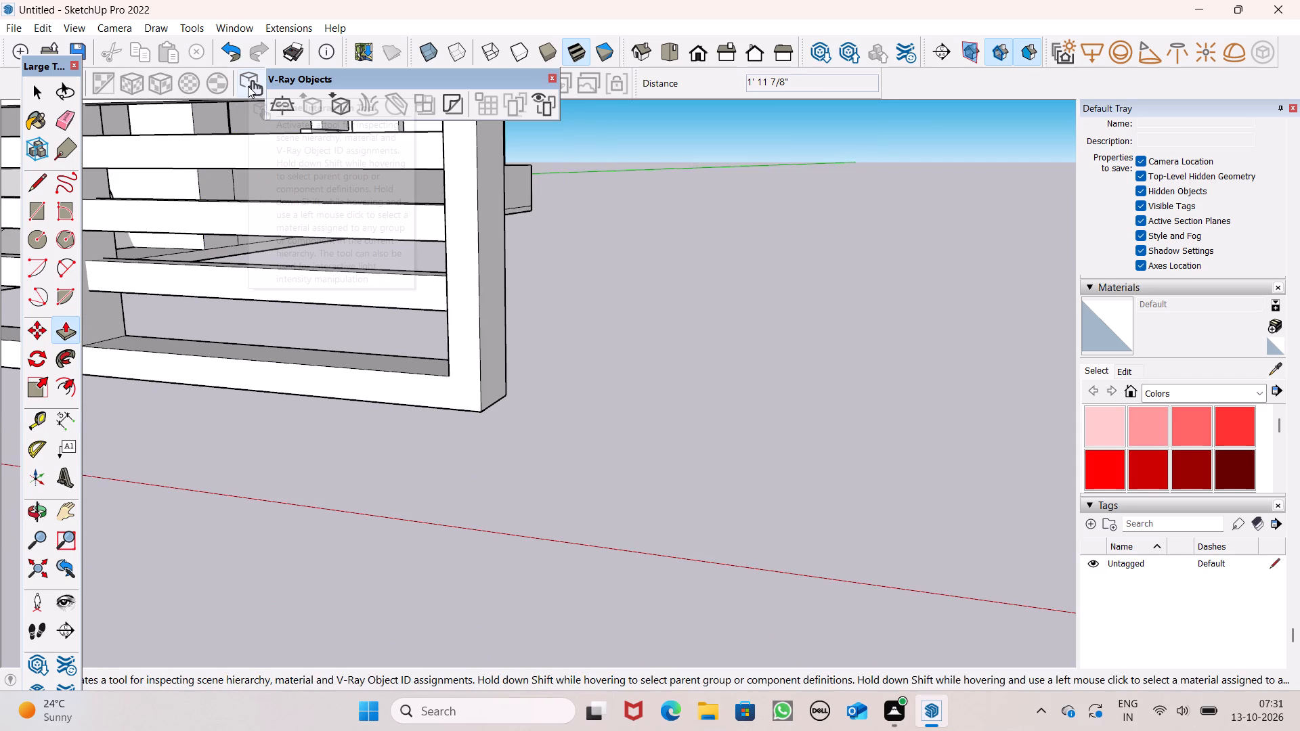
pyautogui.scroll(-5, 513, 190)
pyautogui.scroll(1, 592, 259)
pyautogui.moveTo(599, 267); pyautogui.dragTo(707, 326, button='middle')
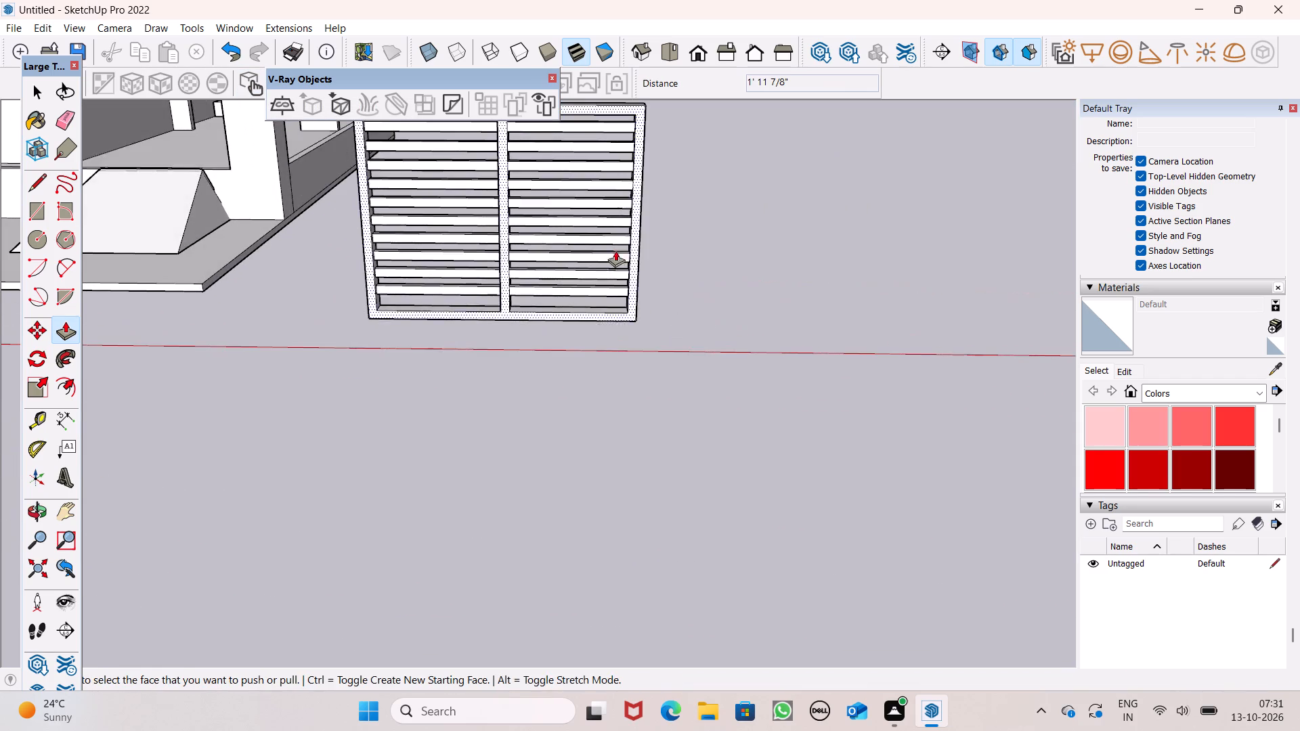
pyautogui.scroll(-5, 589, 263)
pyautogui.press('space')
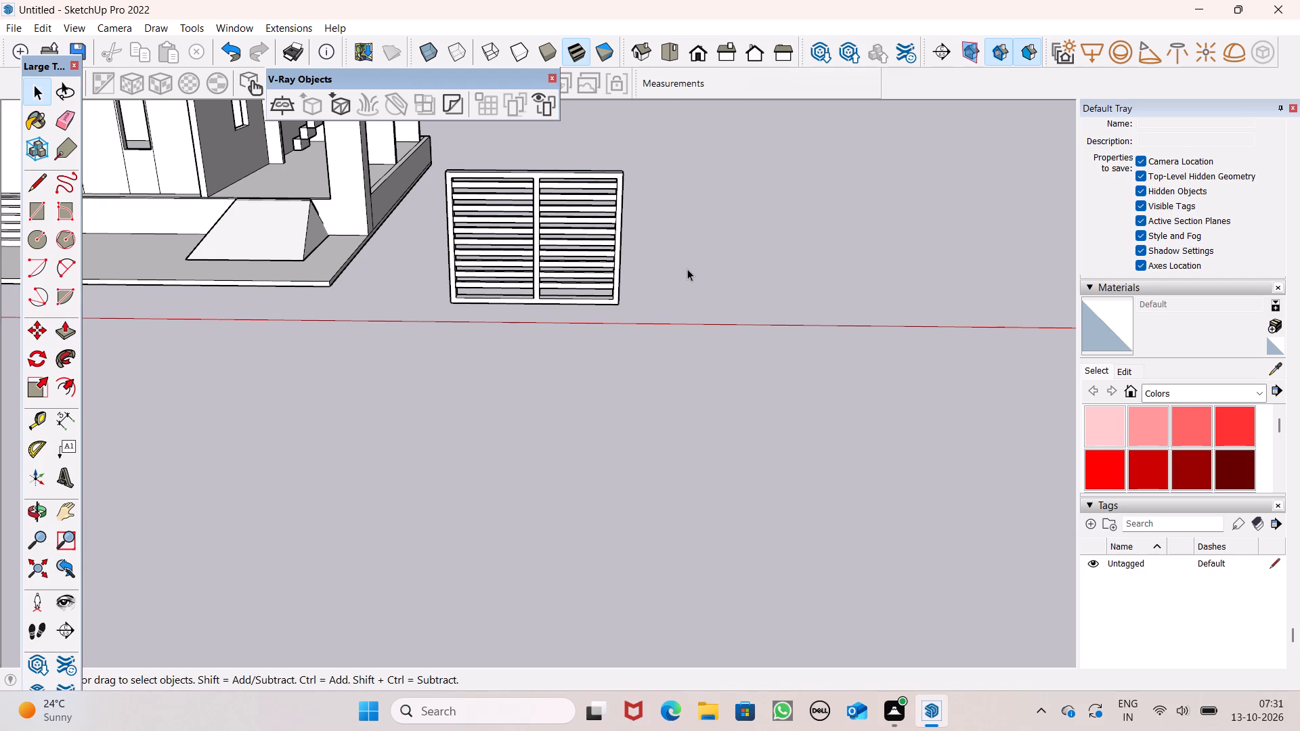
# Paint the top and front of the two-opening frame and the outer side of its house-side upright with Color M07.
pyautogui.scroll(4, 687, 269)
pyautogui.scroll(-5, 666, 214)
pyautogui.scroll(-1, 1154, 457)
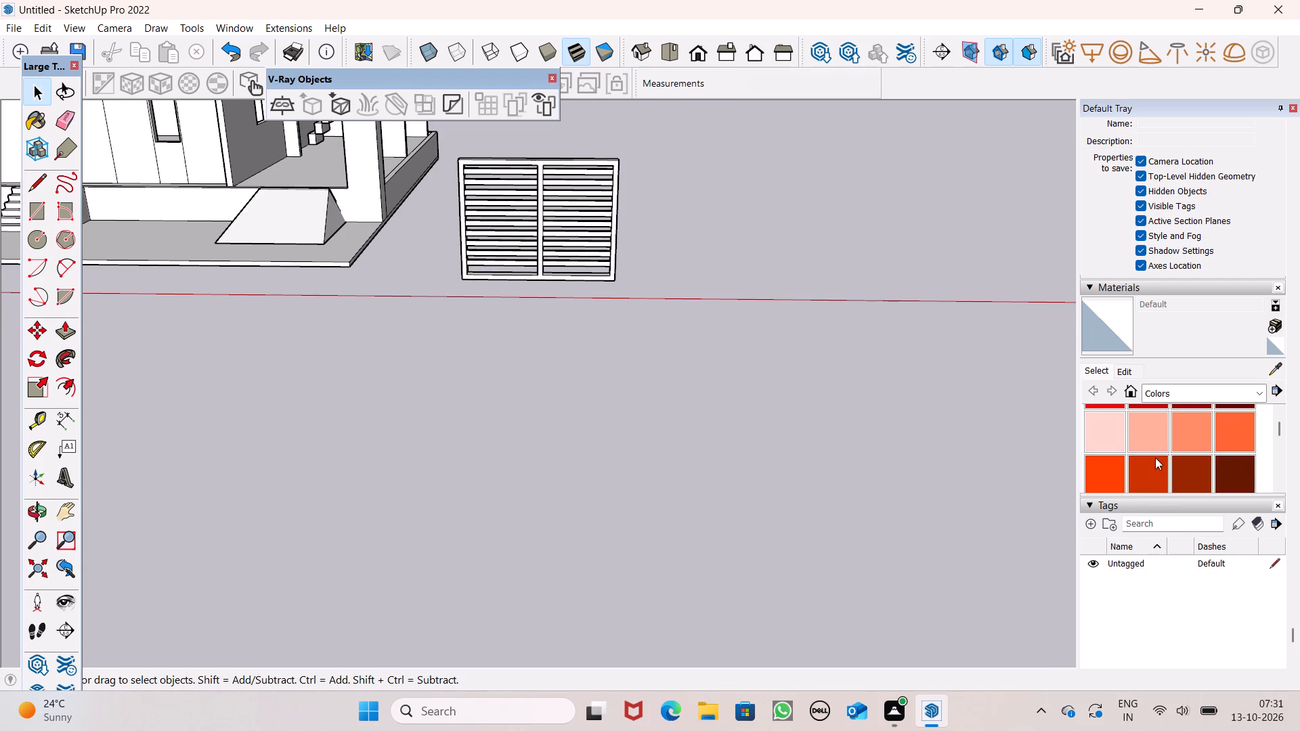
pyautogui.scroll(-2, 1155, 458)
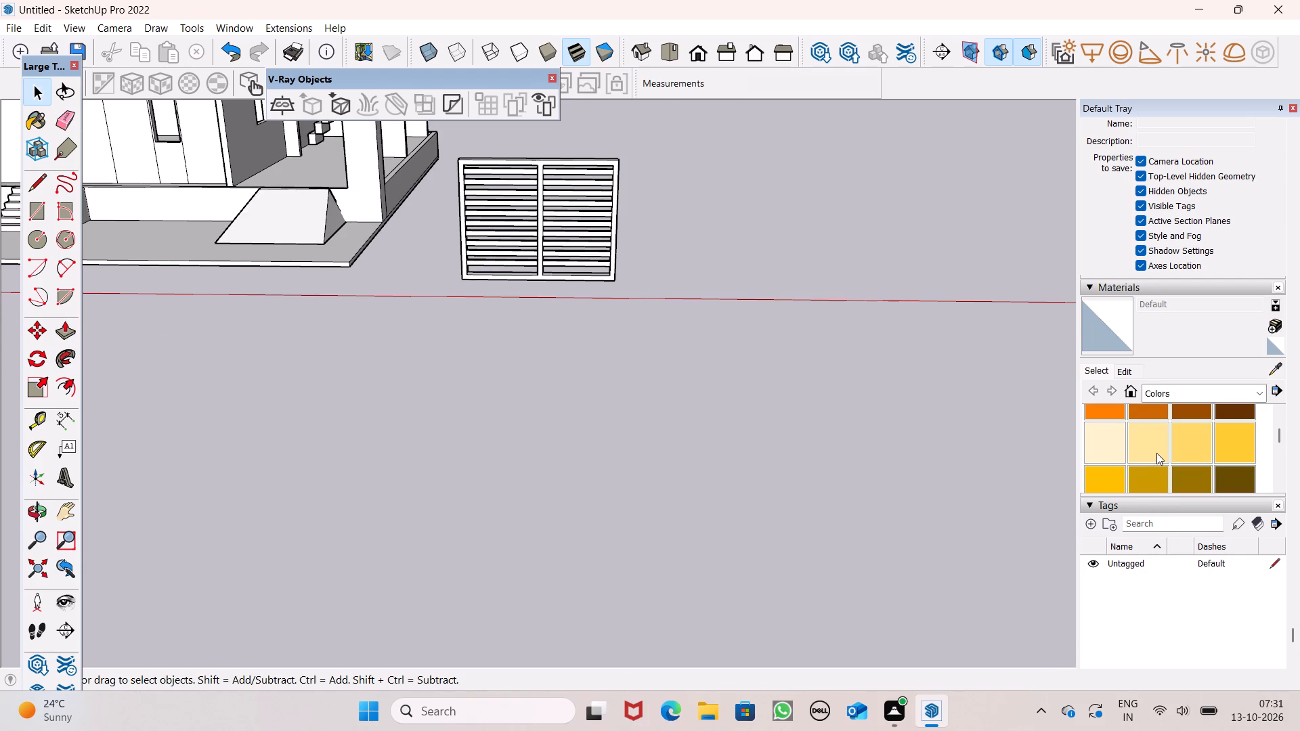
pyautogui.scroll(-9, 1156, 453)
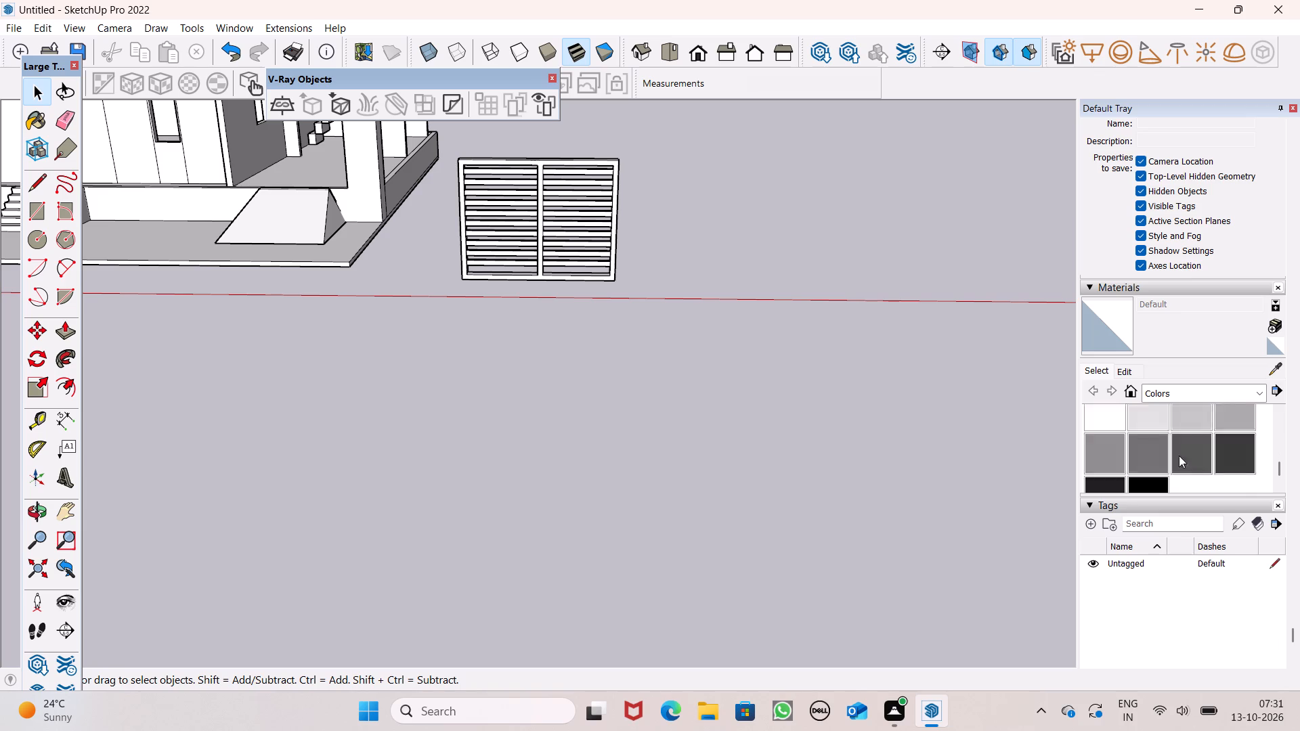
pyautogui.scroll(-2, 1179, 456)
pyautogui.scroll(1, 1177, 448)
pyautogui.click(1238, 468)
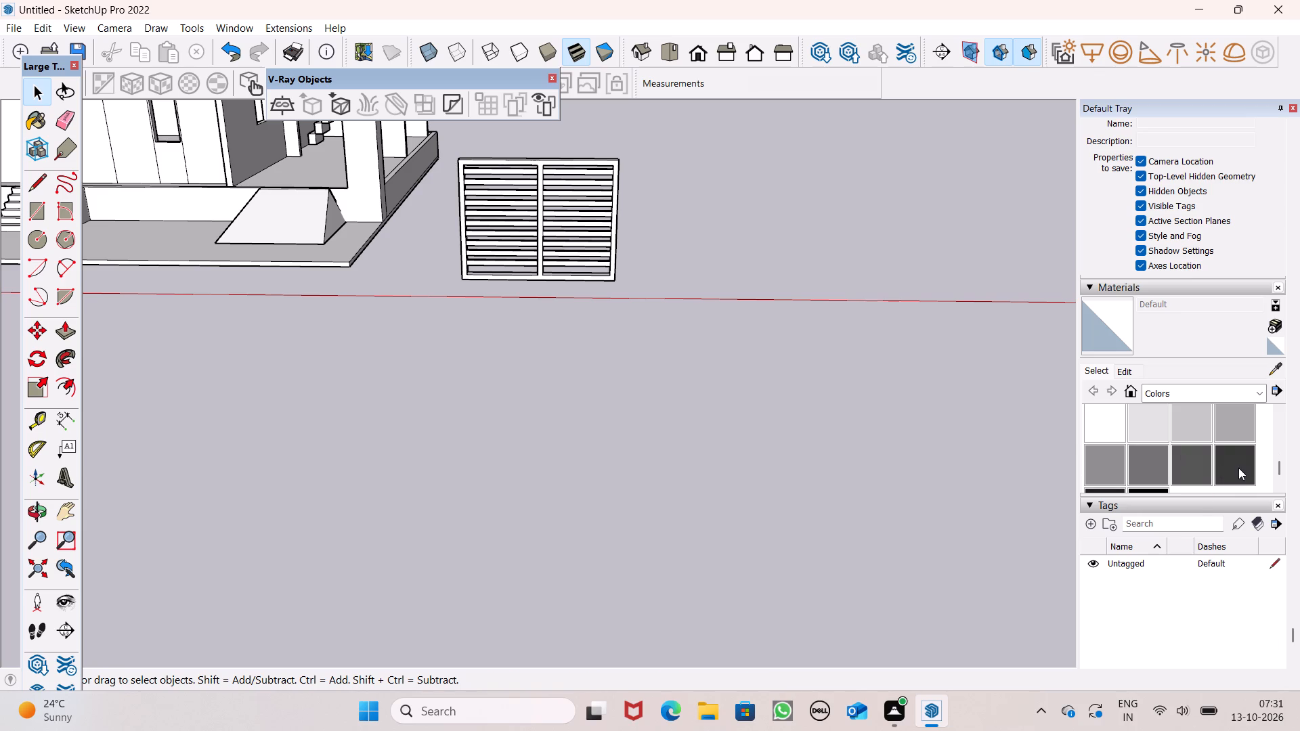
pyautogui.scroll(6, 595, 213)
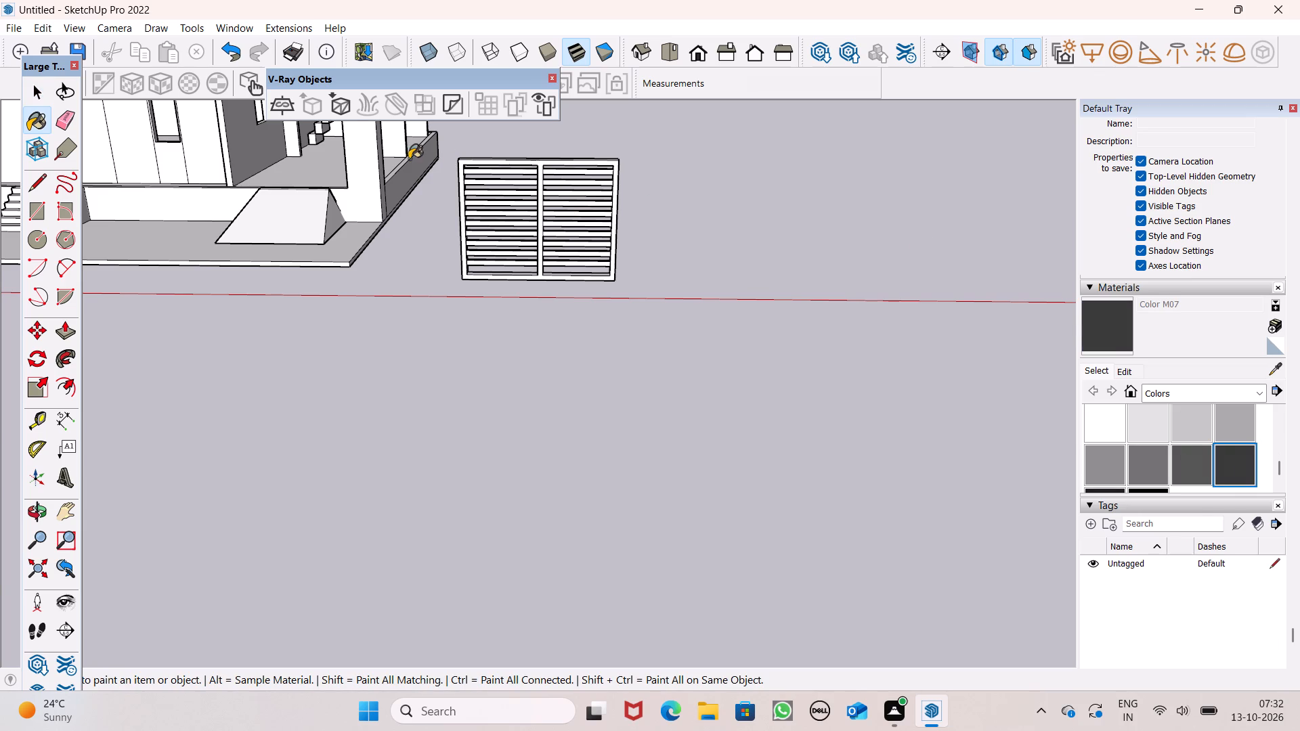
pyautogui.scroll(6, 409, 159)
pyautogui.scroll(-5, 488, 246)
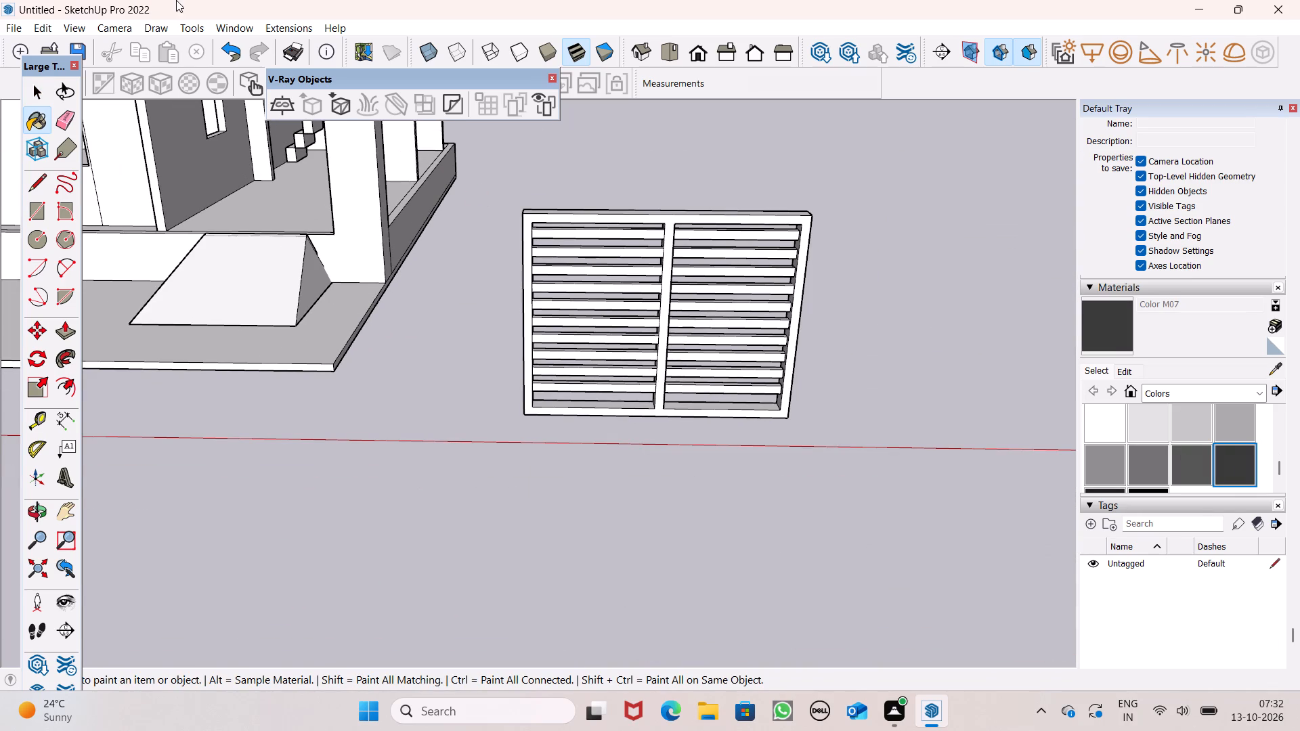
pyautogui.moveTo(555, 306); pyautogui.dragTo(691, 393, button='middle')
pyautogui.scroll(1, 624, 384)
pyautogui.scroll(5, 636, 269)
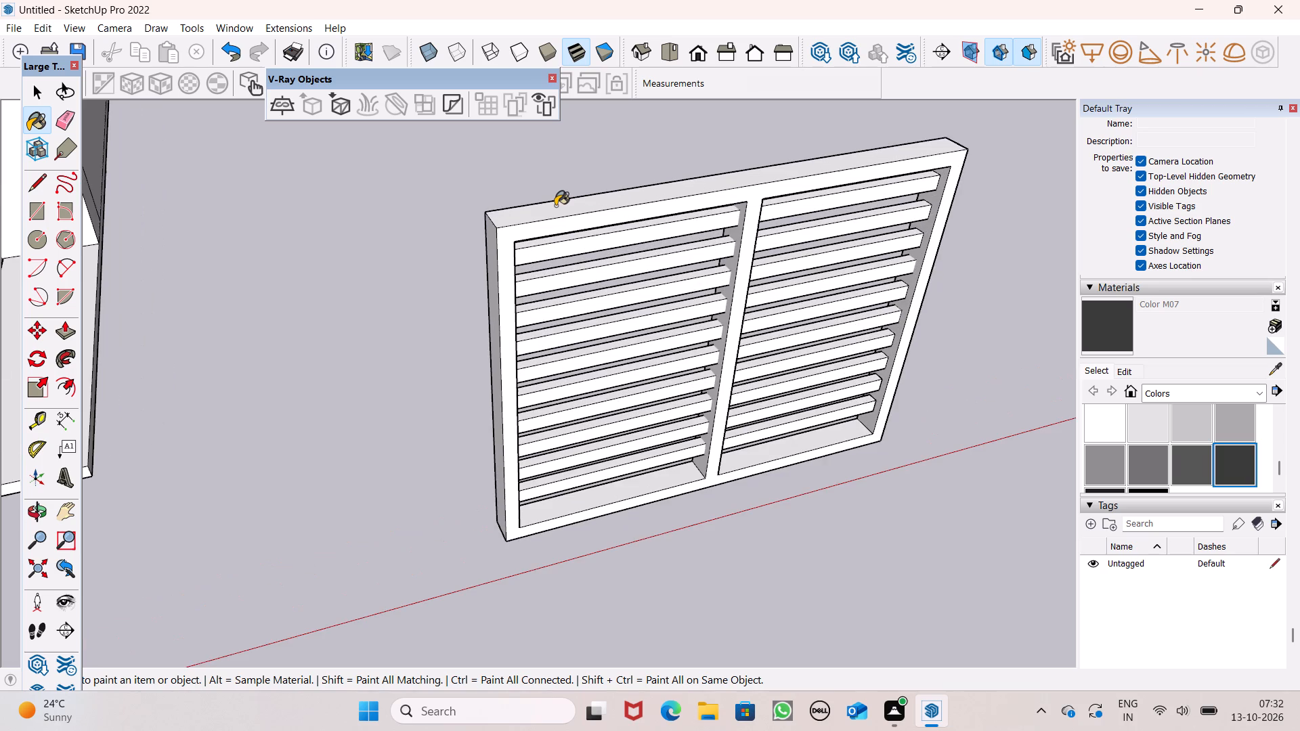
pyautogui.click(555, 206)
pyautogui.click(527, 226)
pyautogui.moveTo(525, 283); pyautogui.dragTo(655, 231, button='middle')
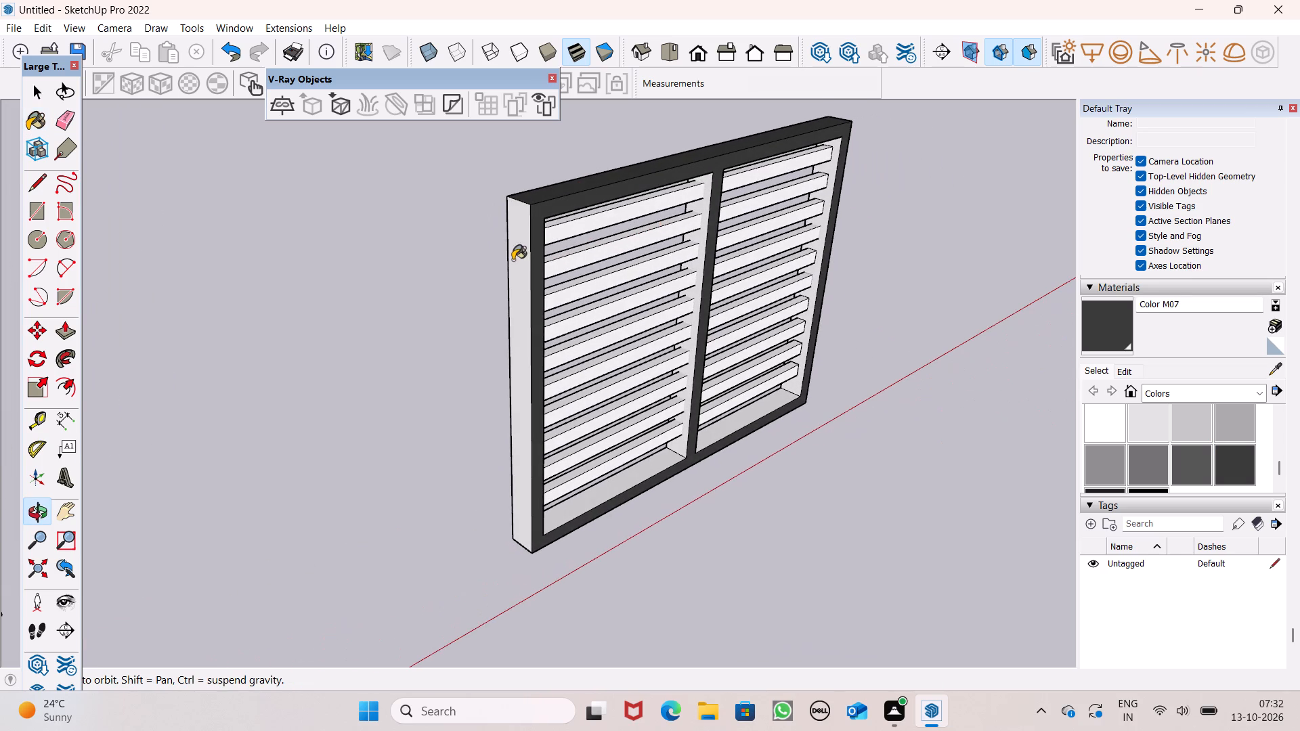
pyautogui.click(513, 260)
# Paint the bottom rail's inner faces in both openings, the centre post's house-facing side and the far upright's inner face with Color M07.
pyautogui.moveTo(569, 328); pyautogui.dragTo(384, 282, button='middle')
pyautogui.scroll(1, 384, 282)
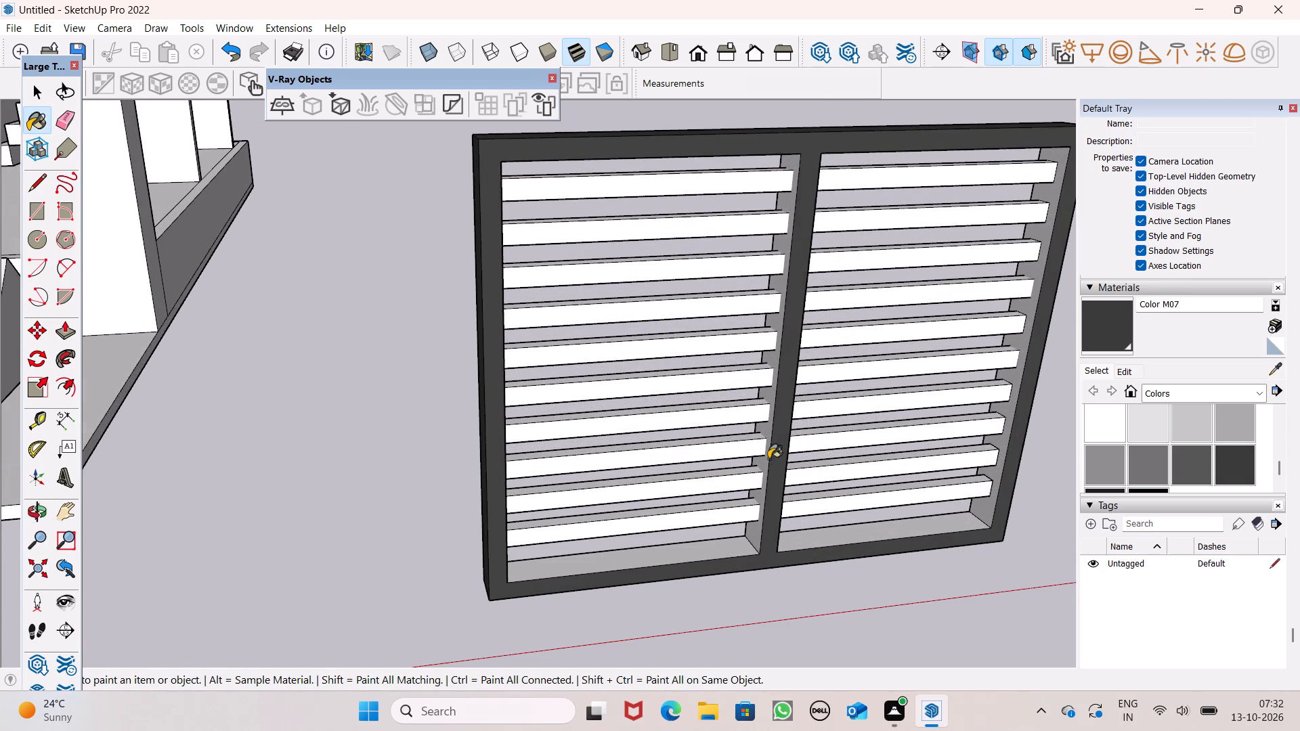
pyautogui.scroll(3, 774, 493)
pyautogui.click(741, 540)
pyautogui.click(661, 564)
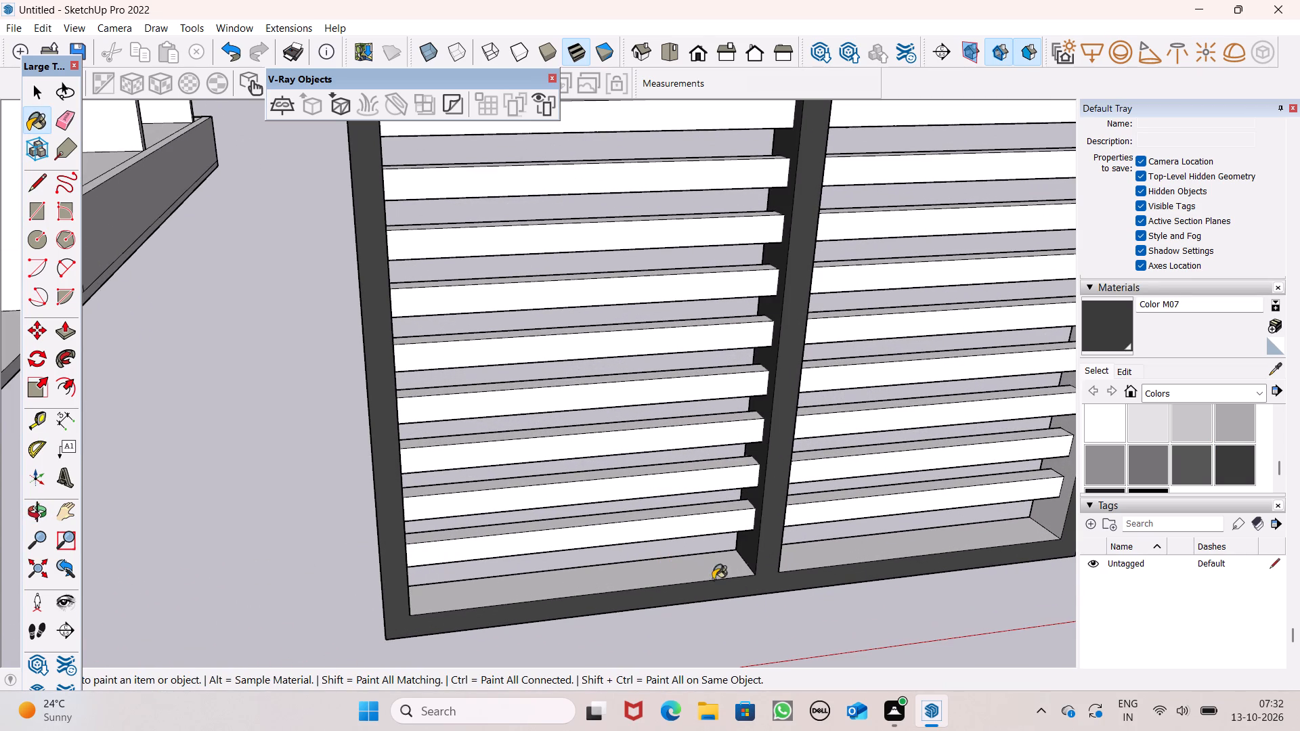
pyautogui.click(825, 556)
pyautogui.scroll(-5, 595, 437)
pyautogui.scroll(4, 949, 458)
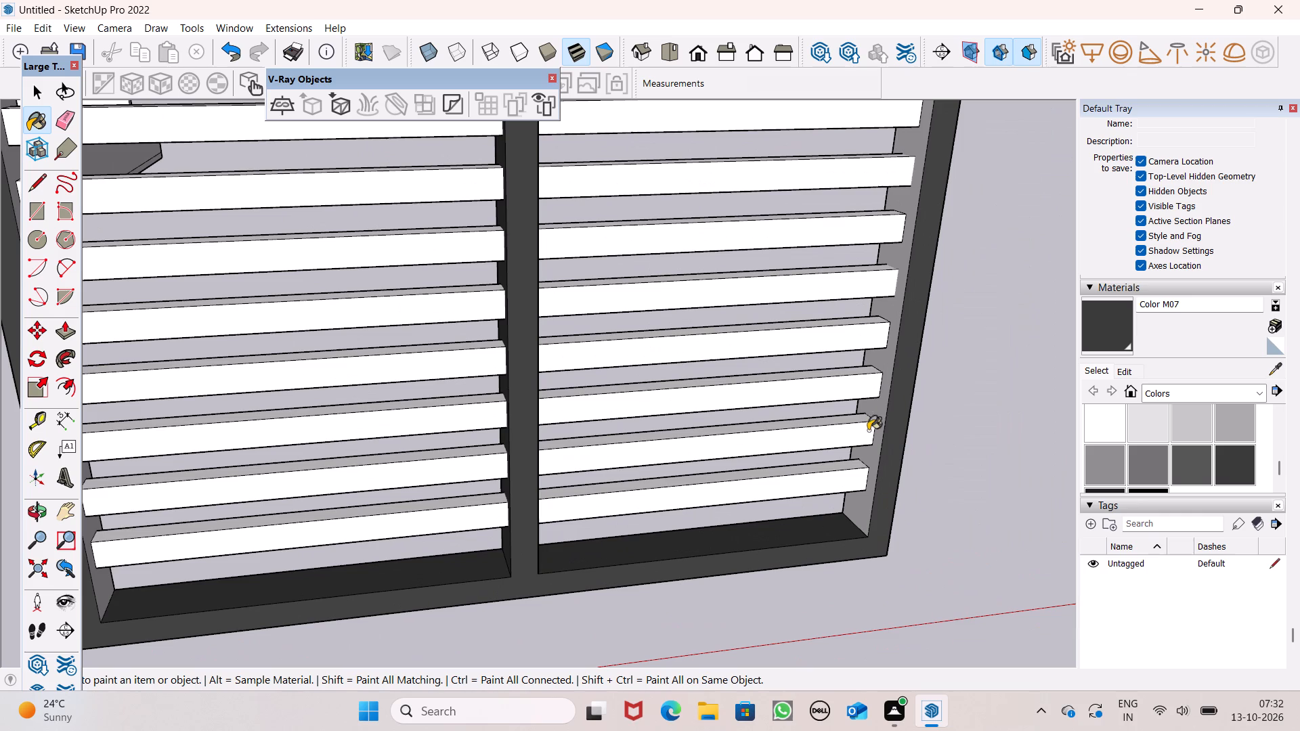
pyautogui.click(886, 423)
pyautogui.click(880, 408)
# Paint the house-side upright's inner face, the centre post's other side and the far upright's outer side with Color M07.
pyautogui.scroll(-4, 838, 148)
pyautogui.moveTo(804, 210); pyautogui.dragTo(422, 303, button='middle')
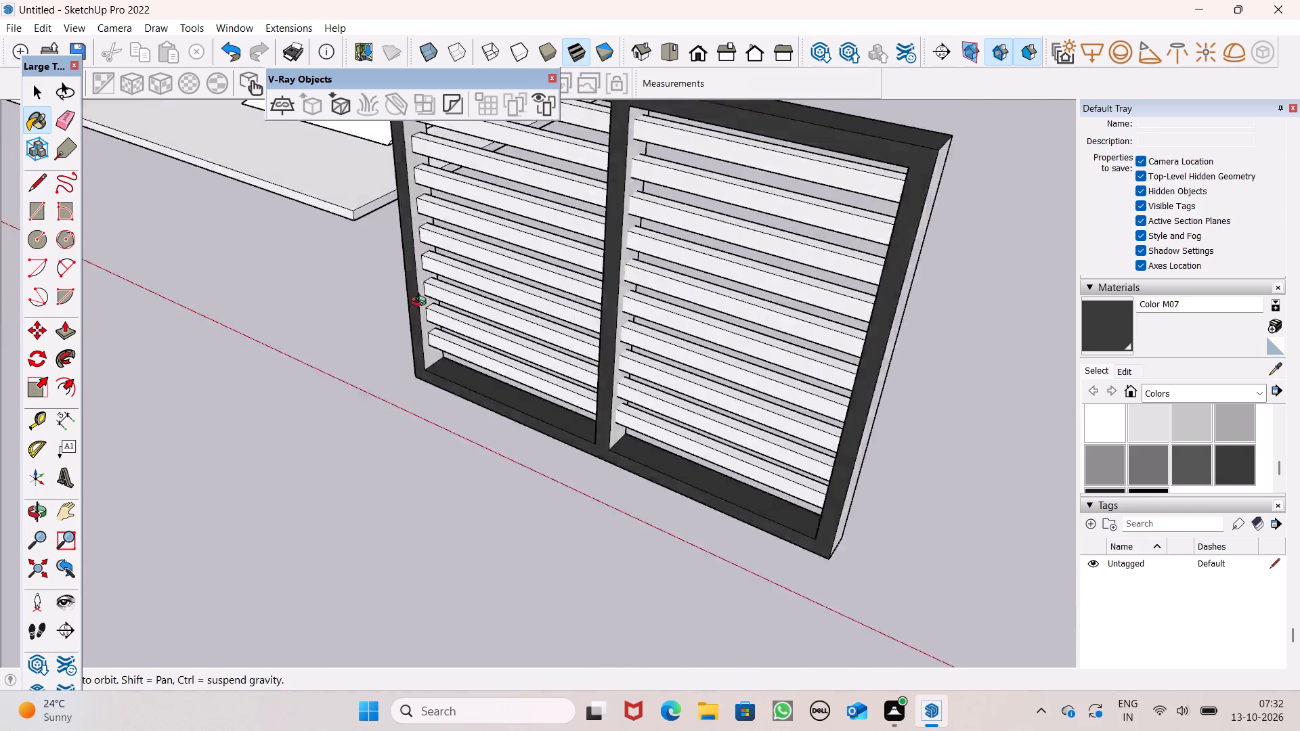
pyautogui.moveTo(422, 303); pyautogui.dragTo(349, 286, button='middle')
pyautogui.scroll(4, 427, 221)
pyautogui.click(449, 208)
pyautogui.scroll(-6, 464, 227)
pyautogui.moveTo(573, 311); pyautogui.dragTo(594, 313, button='middle')
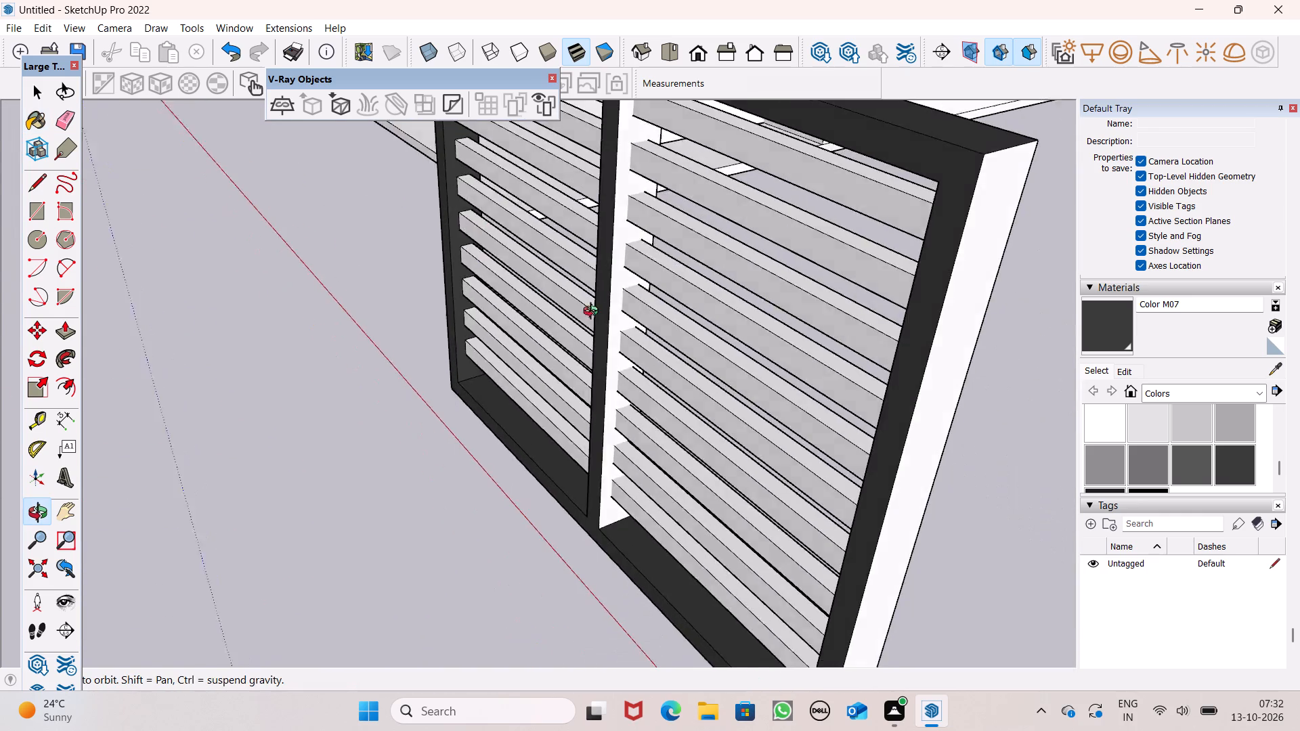
pyautogui.moveTo(594, 313); pyautogui.dragTo(714, 295, button='middle')
pyautogui.scroll(-8, 676, 279)
pyautogui.scroll(5, 596, 189)
pyautogui.scroll(5, 720, 334)
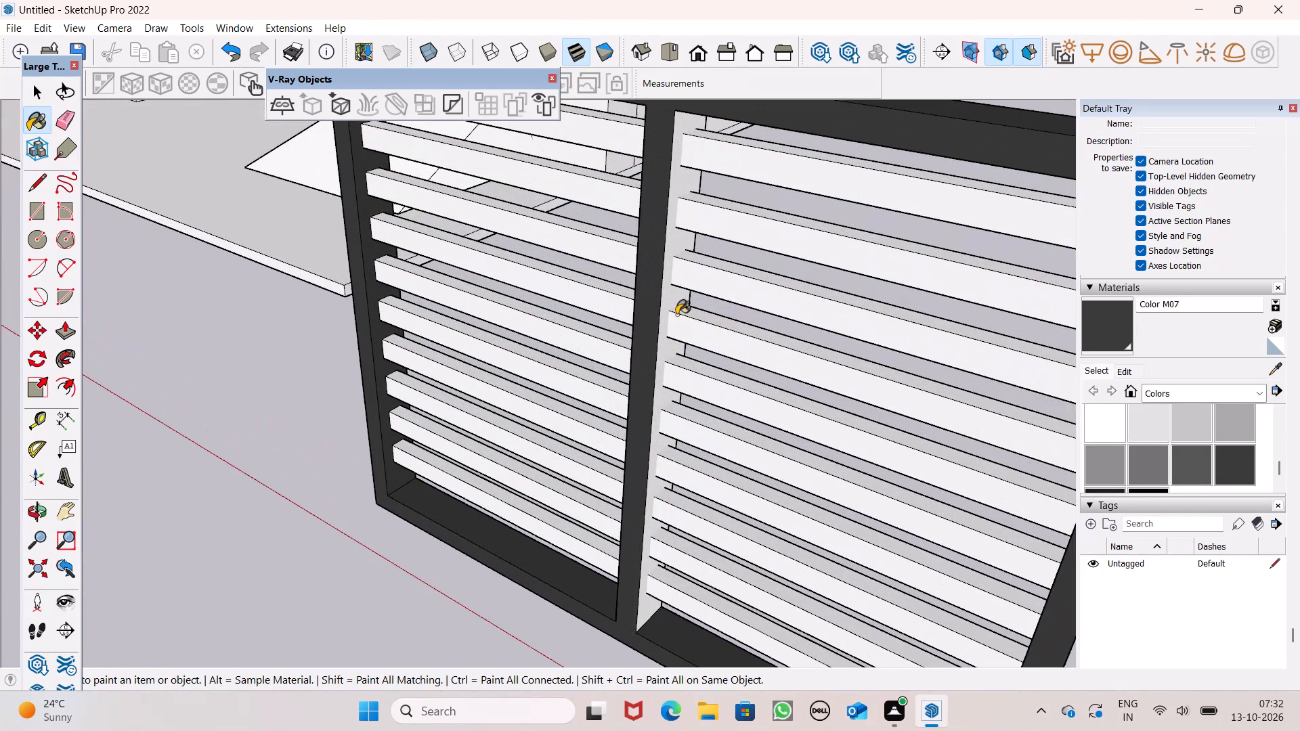
pyautogui.click(676, 301)
pyautogui.scroll(-7, 649, 249)
pyautogui.scroll(5, 884, 371)
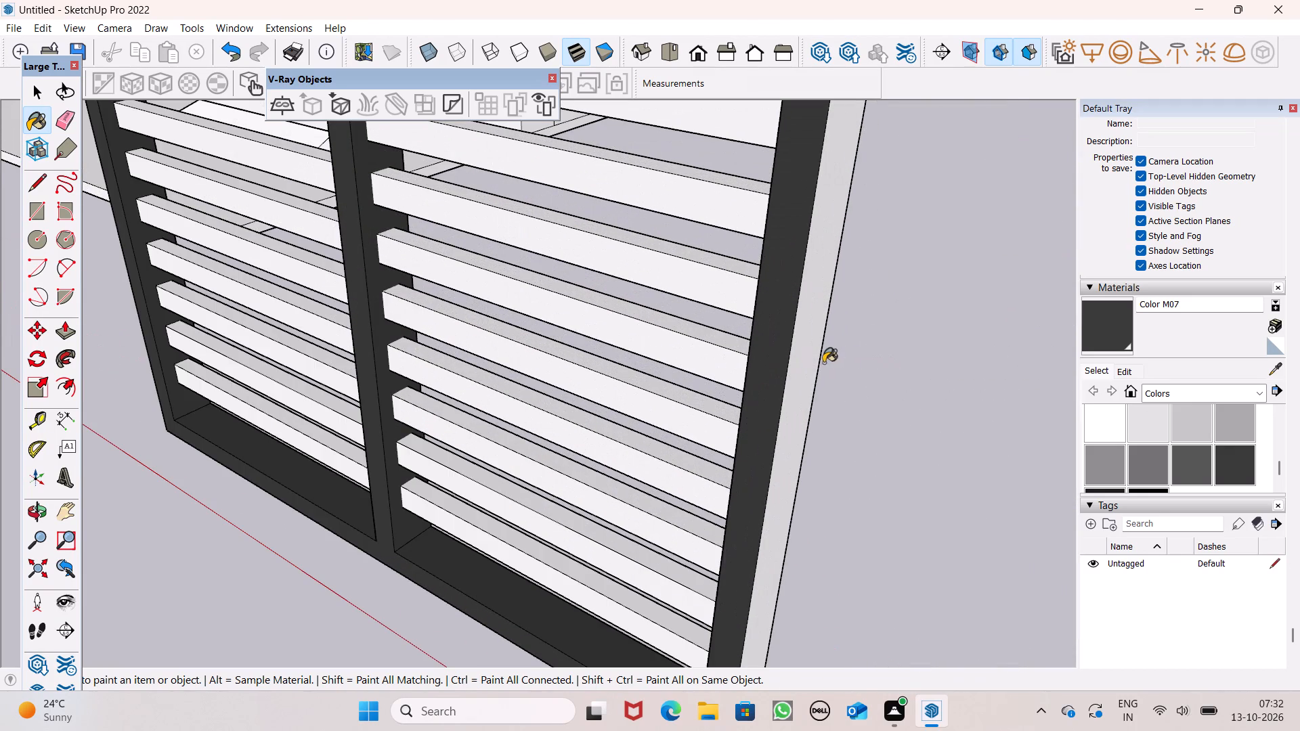
pyautogui.click(799, 361)
# Paint the front faces of the five upper horizontal bars with Color M07.
pyautogui.scroll(-6, 794, 298)
pyautogui.moveTo(783, 329); pyautogui.dragTo(870, 310, button='middle')
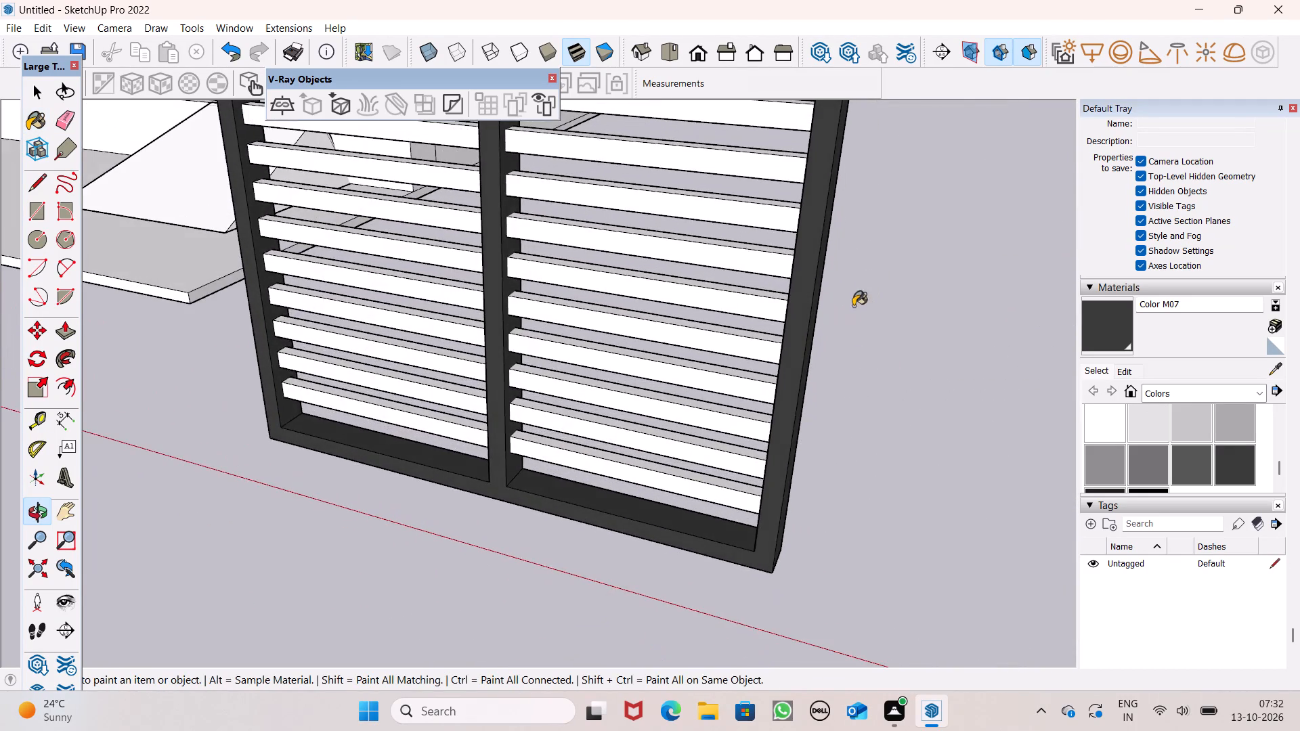
pyautogui.scroll(-4, 847, 322)
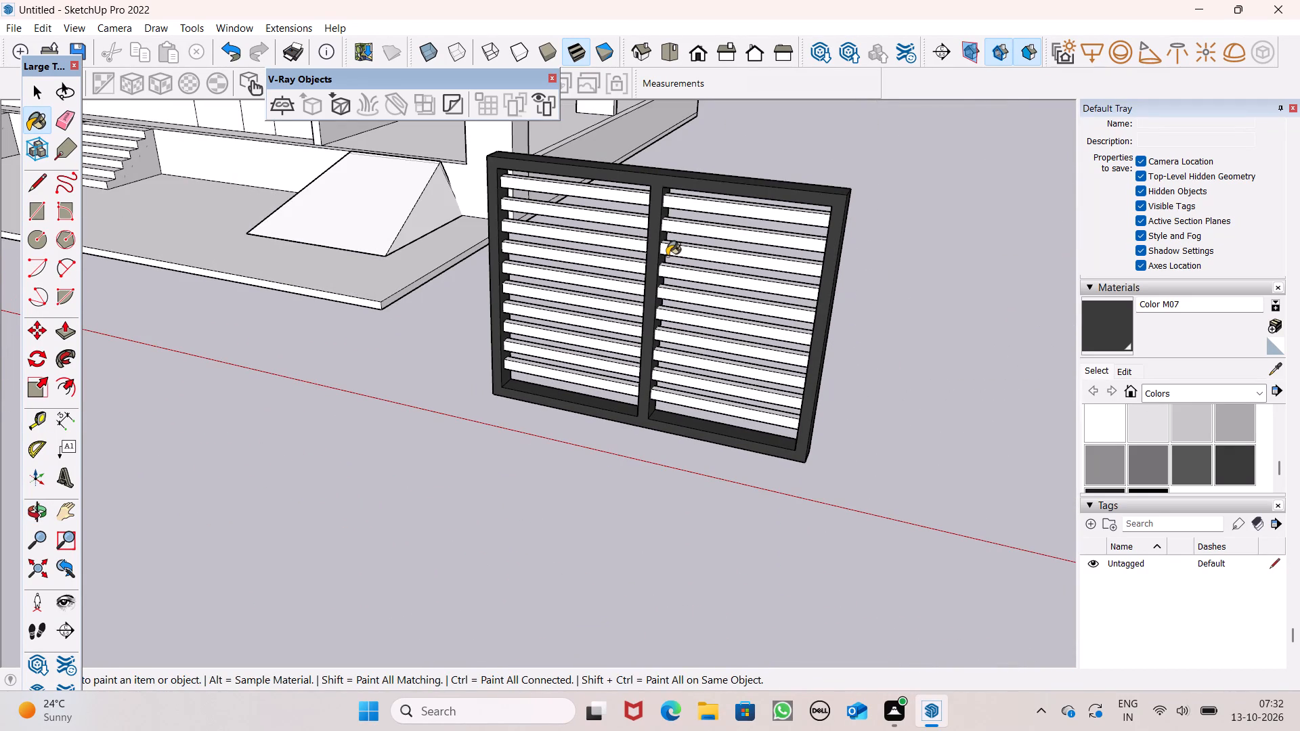
pyautogui.scroll(4, 459, 169)
pyautogui.scroll(-1, 458, 198)
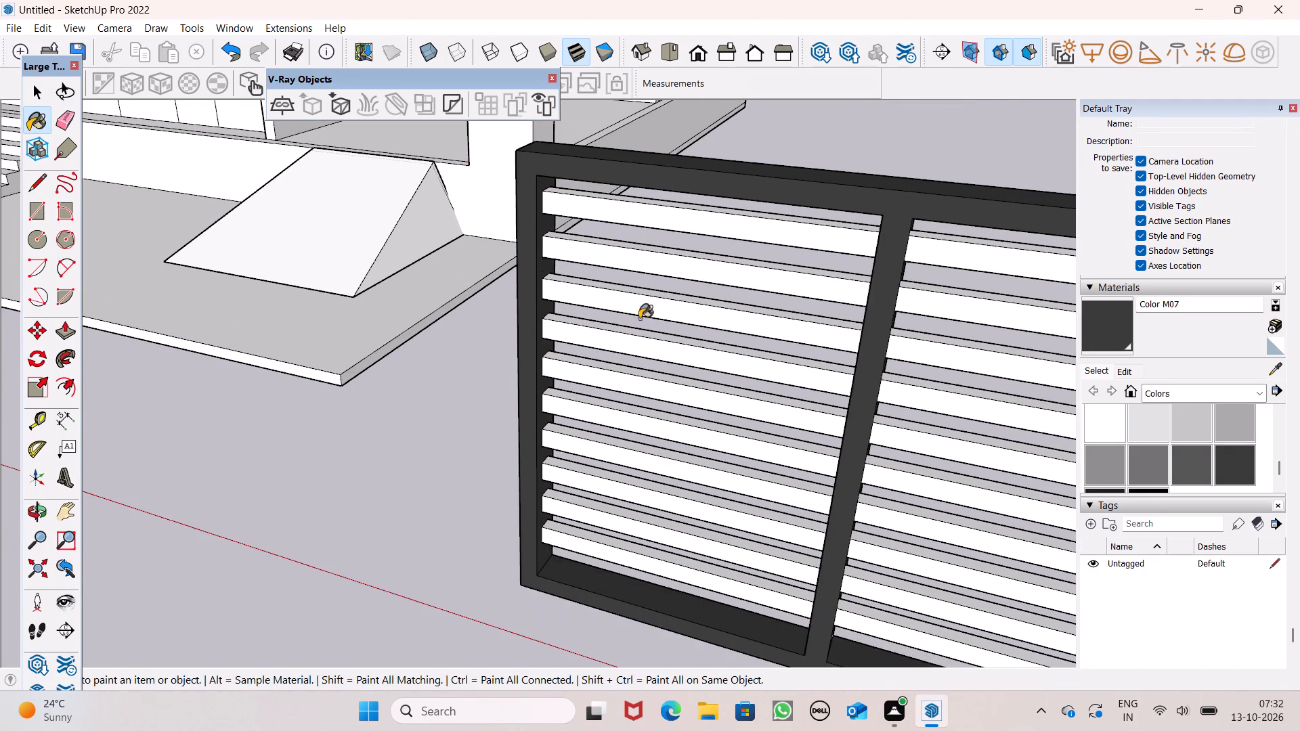
pyautogui.moveTo(708, 382); pyautogui.dragTo(798, 367, button='middle')
pyautogui.scroll(-2, 587, 230)
pyautogui.scroll(2, 935, 275)
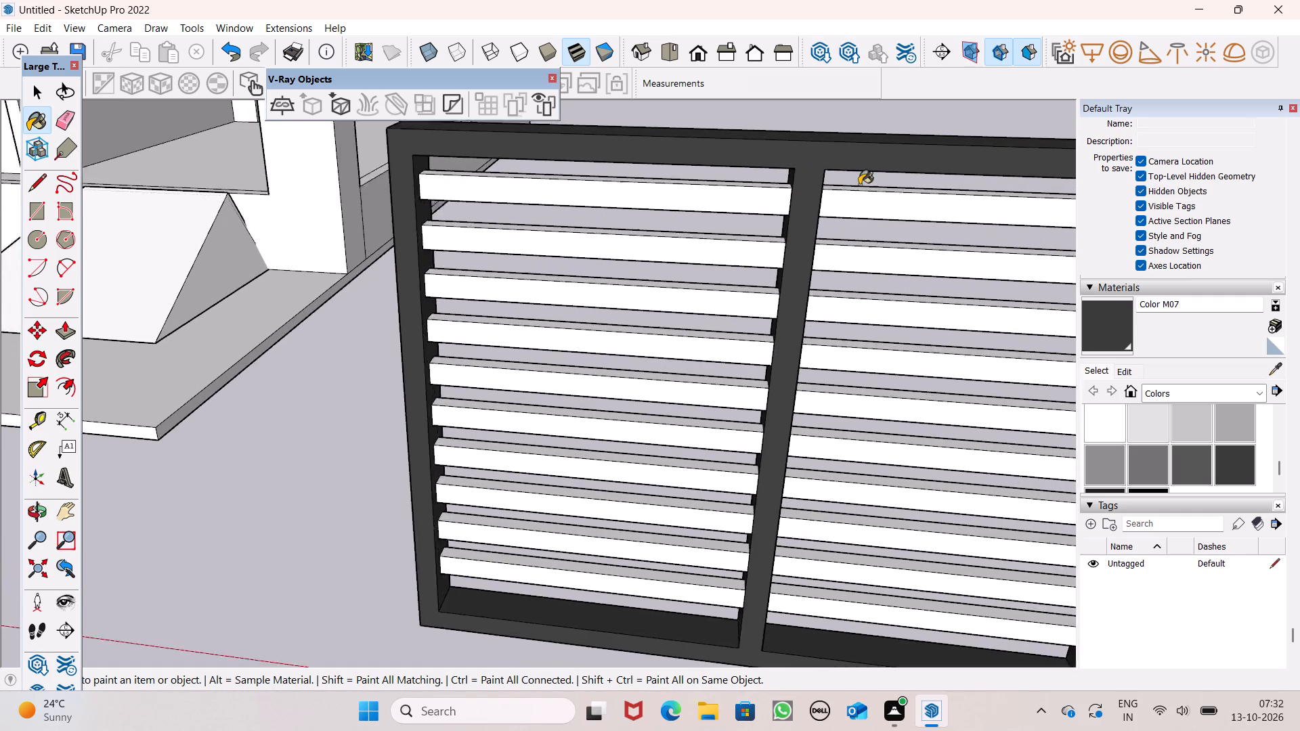
pyautogui.scroll(3, 859, 185)
pyautogui.click(733, 198)
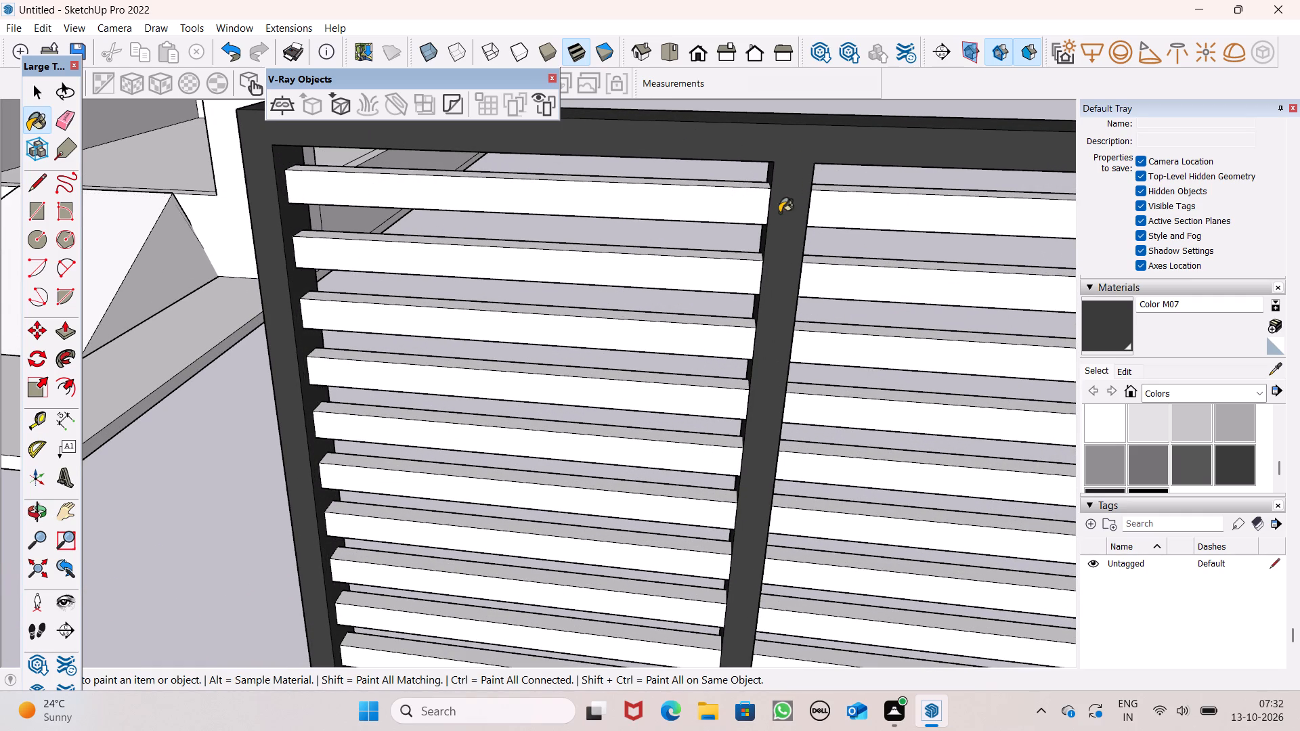
pyautogui.scroll(-3, 721, 200)
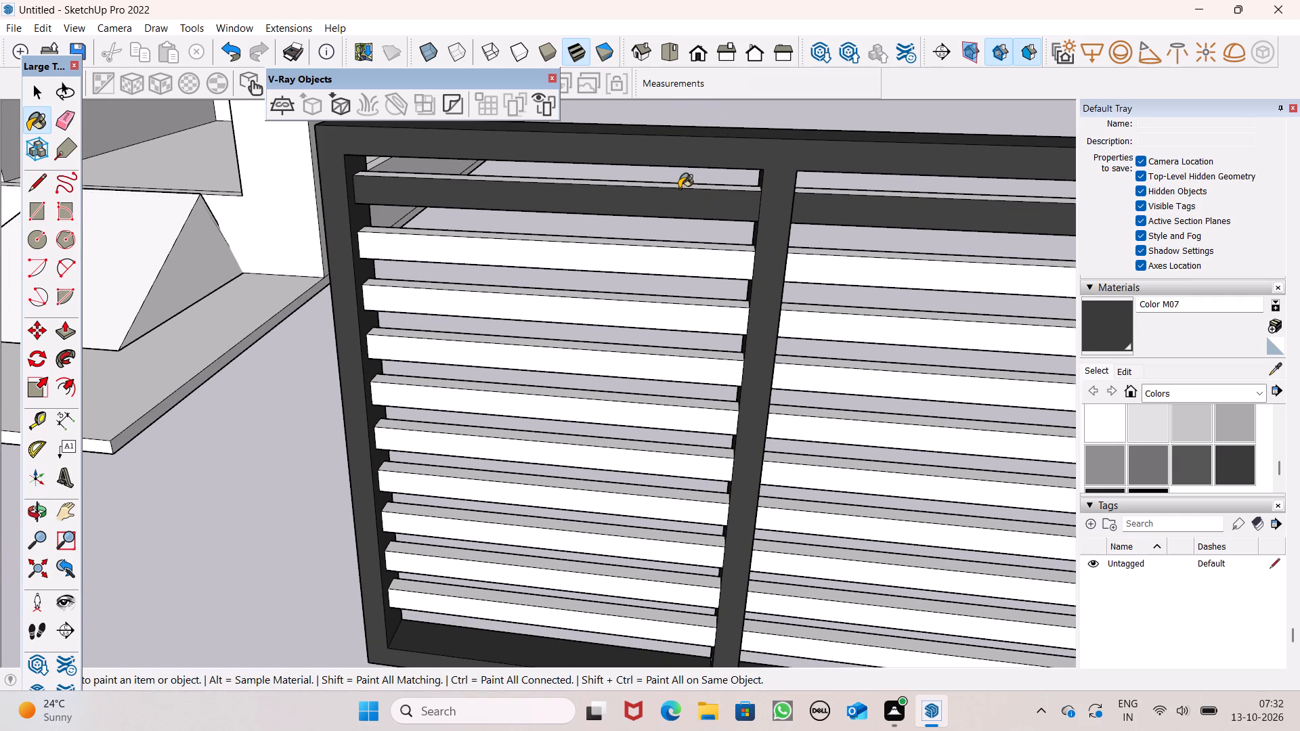
pyautogui.click(719, 256)
pyautogui.click(722, 313)
pyautogui.click(719, 370)
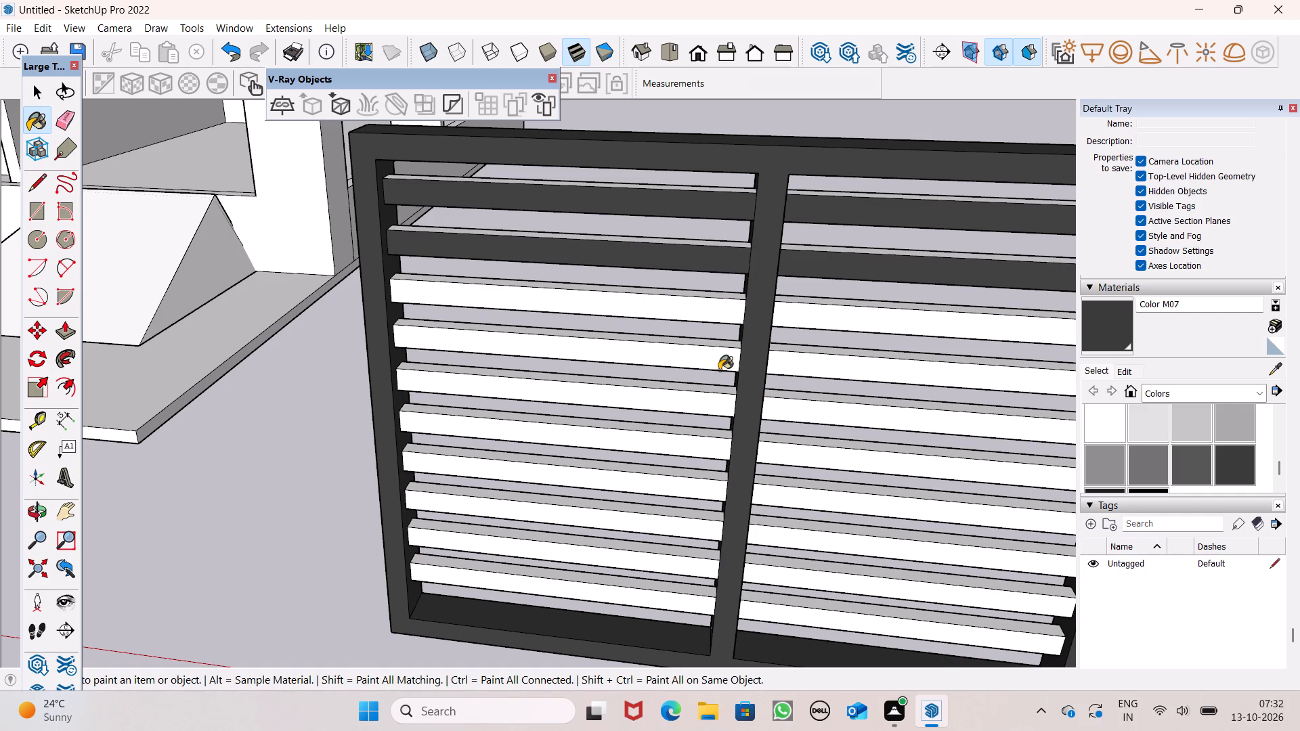
pyautogui.moveTo(706, 409); pyautogui.dragTo(712, 403)
pyautogui.click(728, 360)
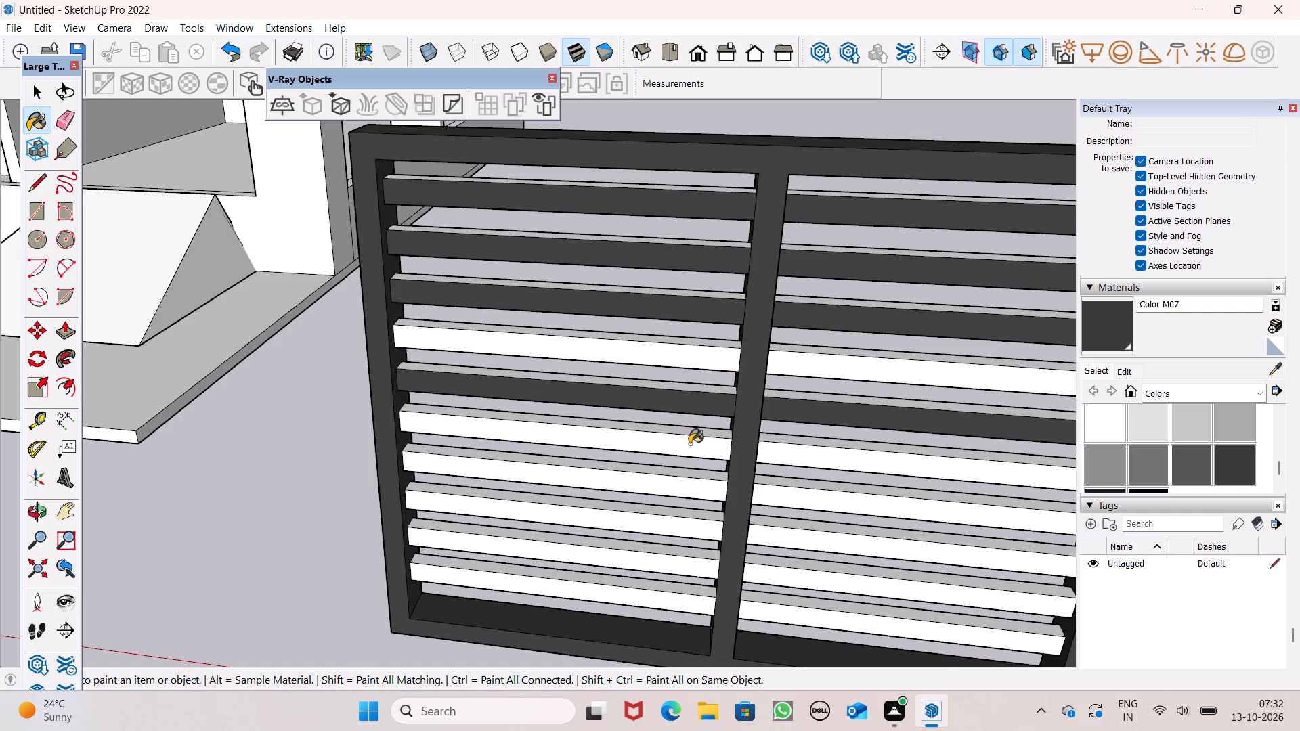
# Paint the front faces of the five lower horizontal bars, plus the lowest bar's top face, with Color M07.
pyautogui.click(689, 444)
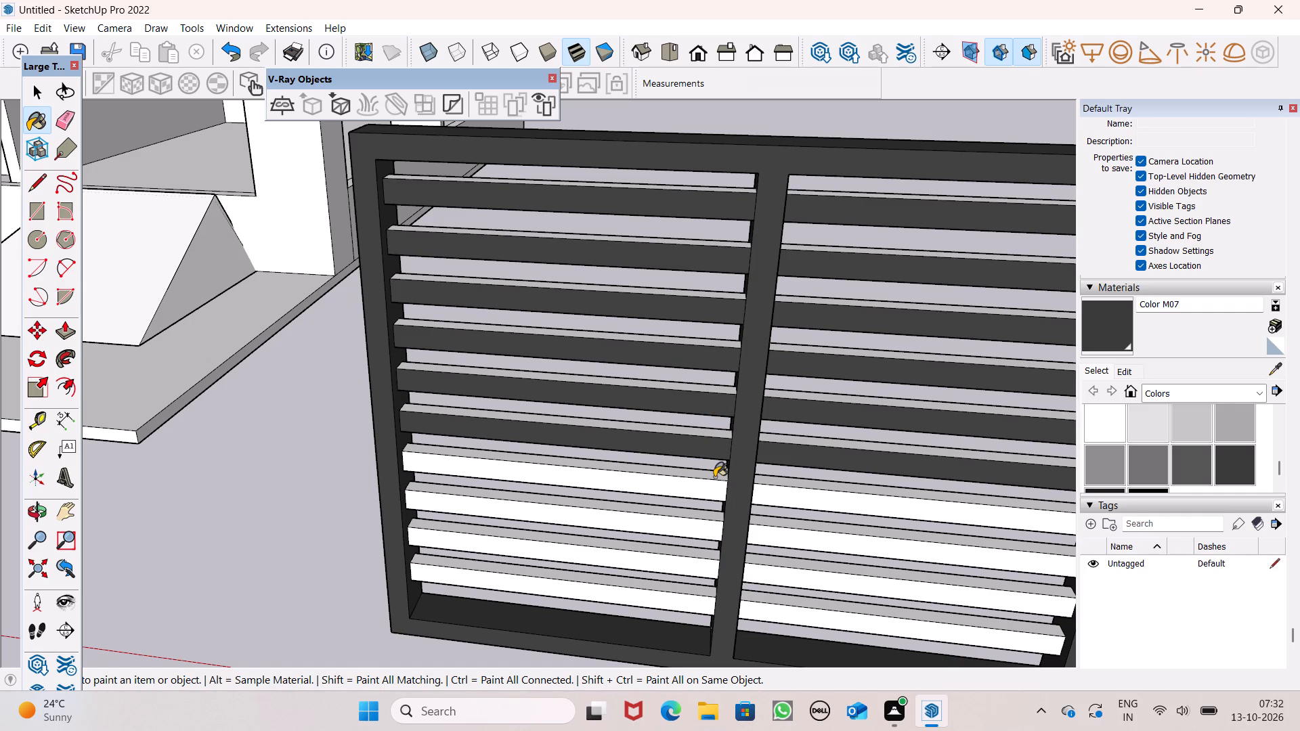
pyautogui.click(711, 486)
pyautogui.click(674, 529)
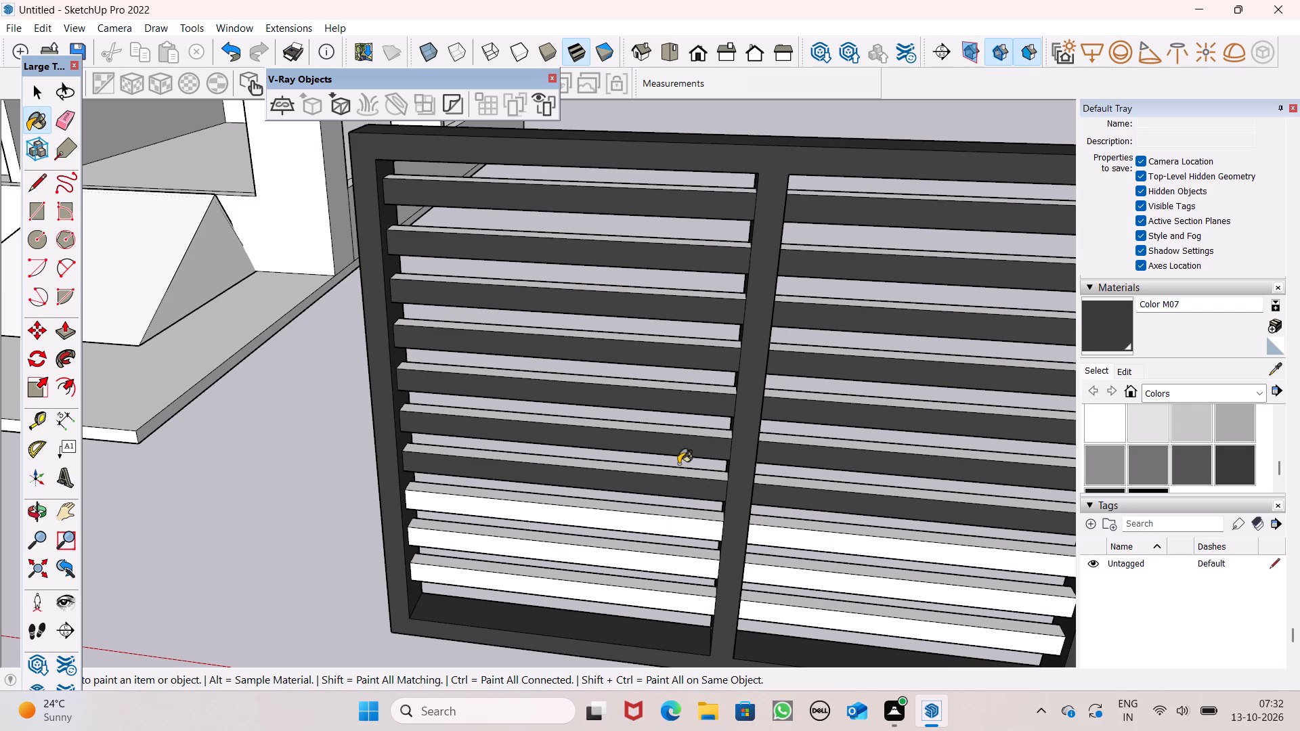
pyautogui.click(675, 567)
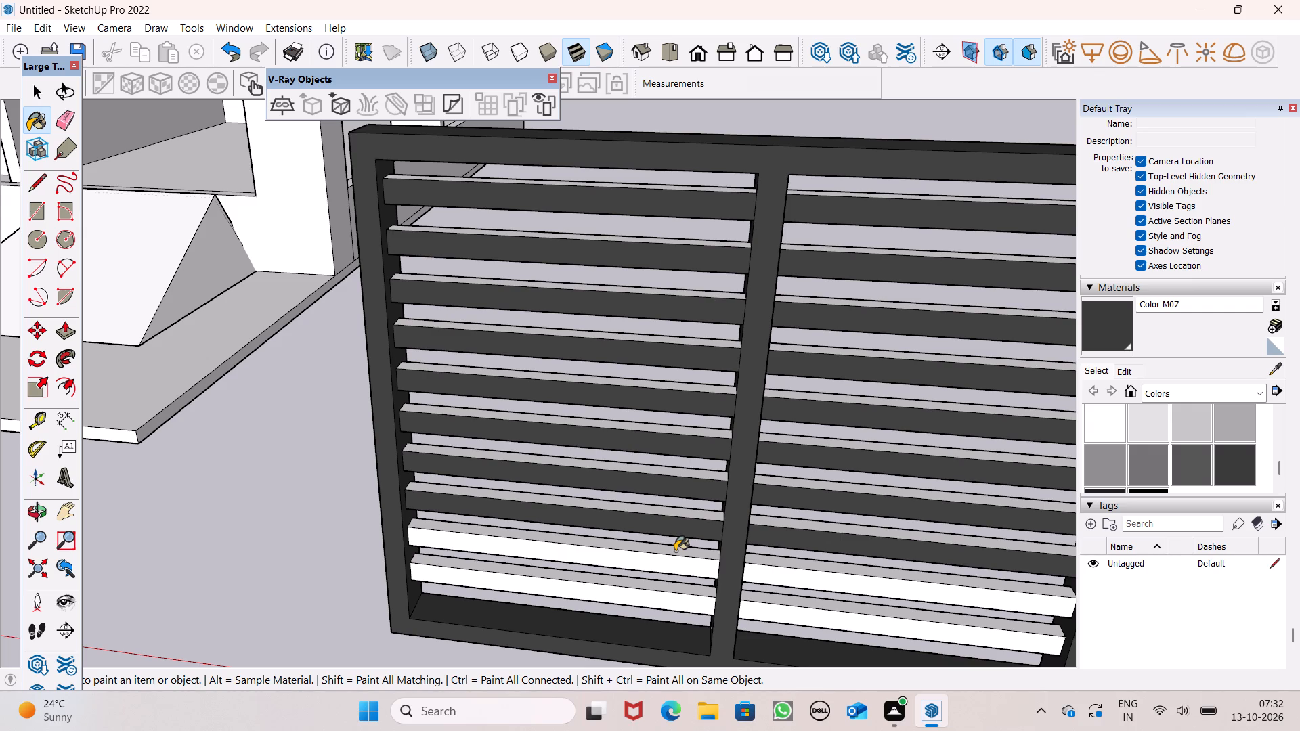
pyautogui.click(610, 591)
pyautogui.click(613, 583)
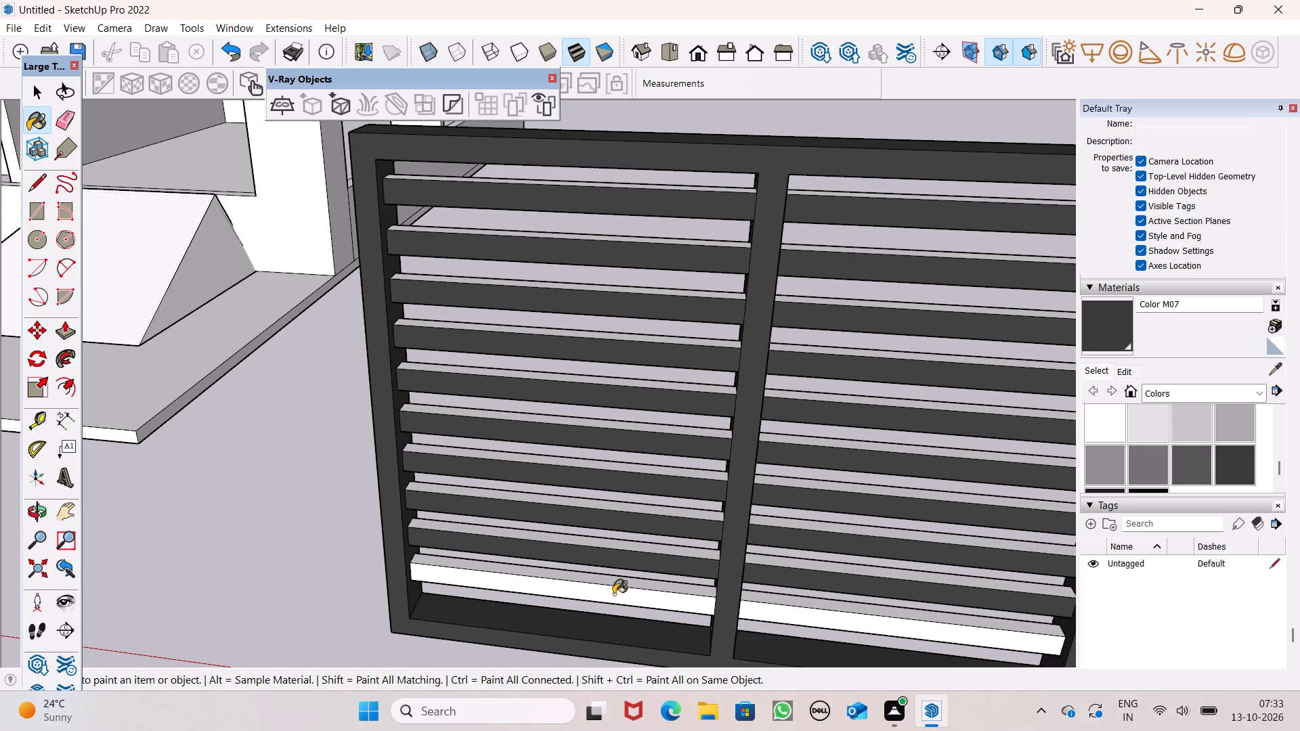
pyautogui.moveTo(613, 594); pyautogui.dragTo(624, 593)
# Paint the top faces of the sixth to ninth bars from the top with Color M07.
pyautogui.click(674, 556)
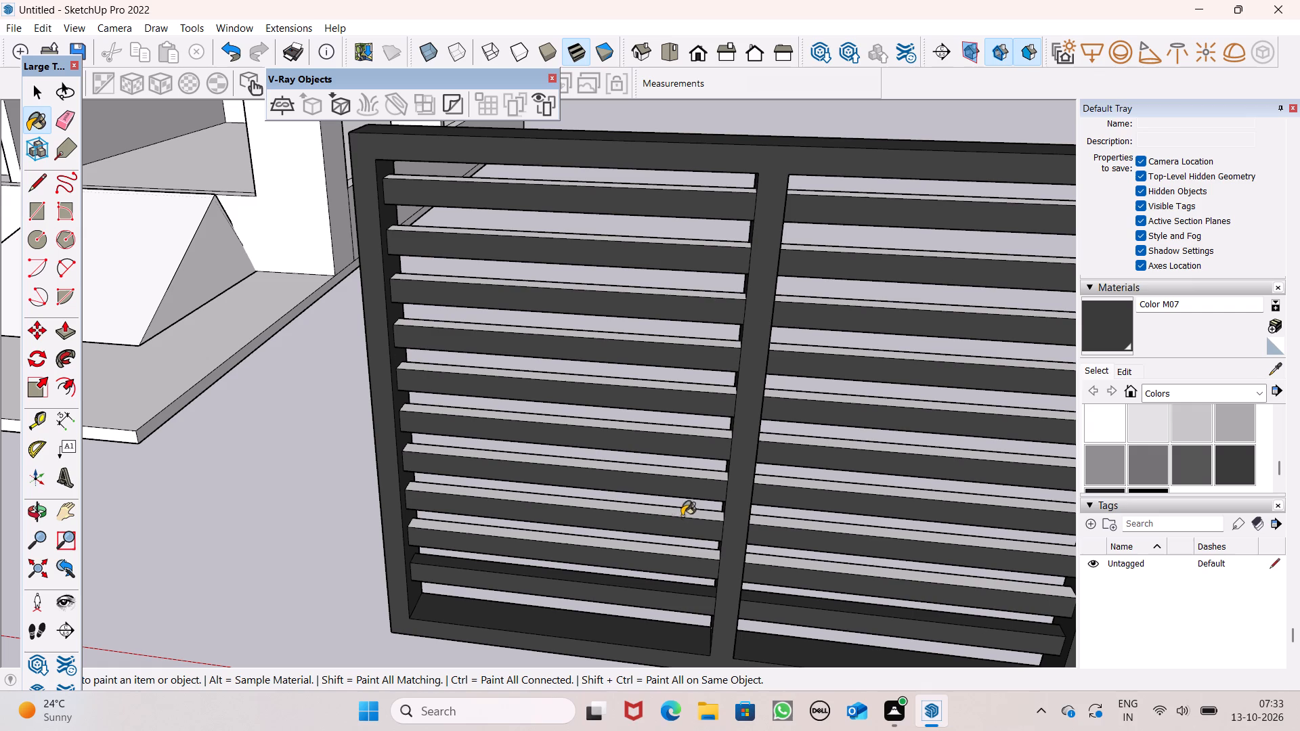
pyautogui.click(682, 511)
pyautogui.click(643, 547)
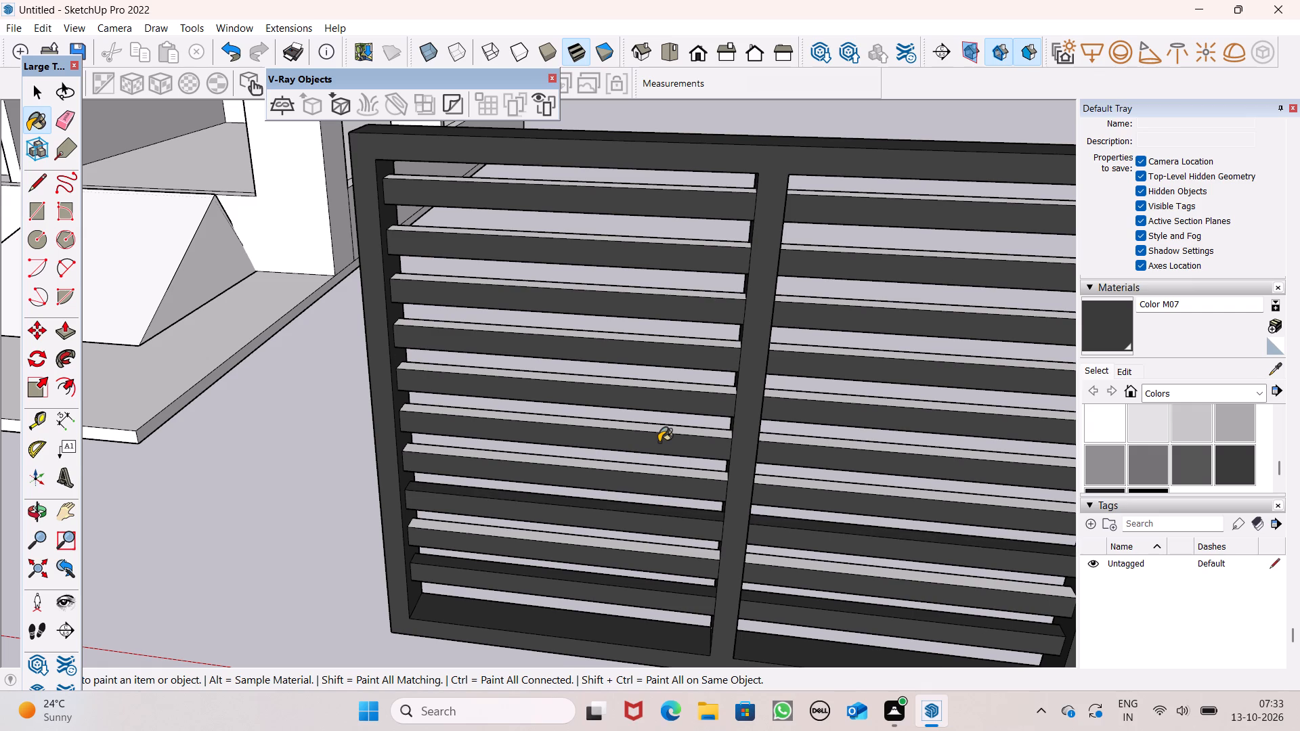
pyautogui.scroll(4, 639, 417)
pyautogui.click(590, 442)
pyautogui.moveTo(605, 562); pyautogui.dragTo(607, 554)
pyautogui.scroll(-6, 636, 468)
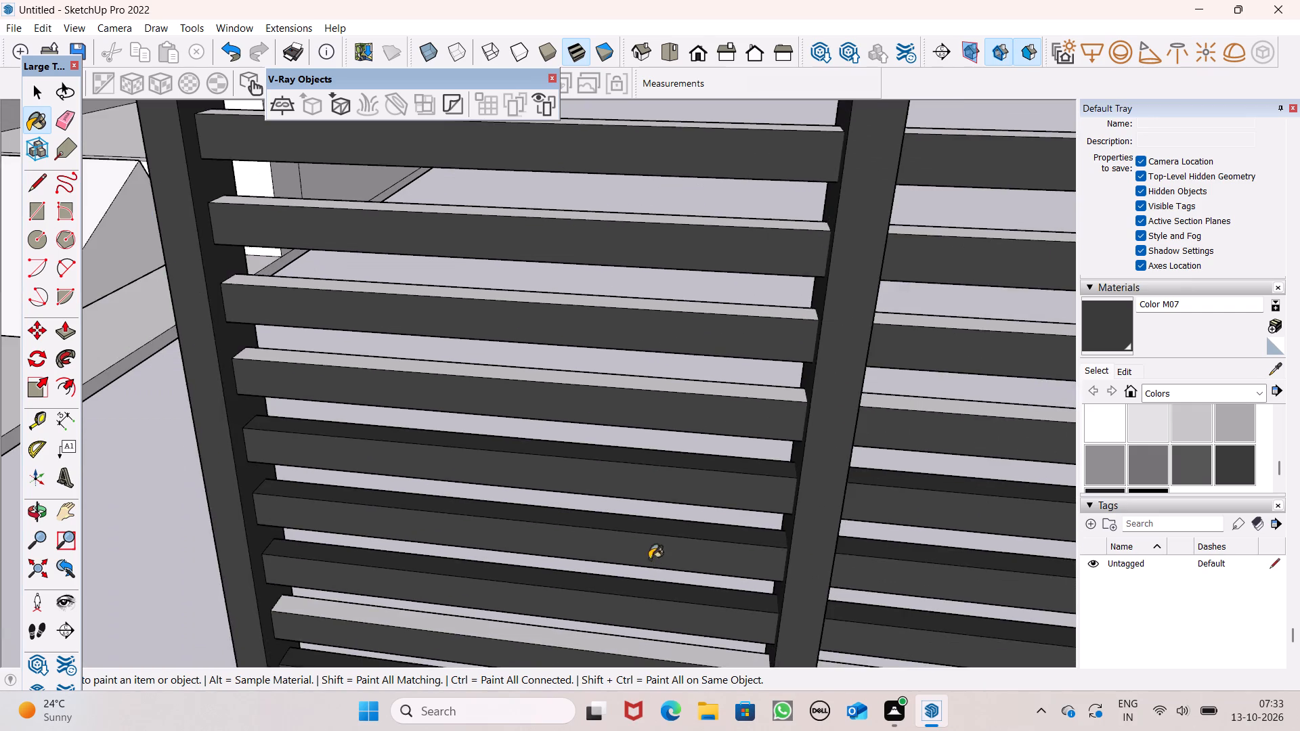
pyautogui.scroll(4, 647, 570)
pyautogui.scroll(-13, 647, 528)
pyautogui.scroll(2, 669, 613)
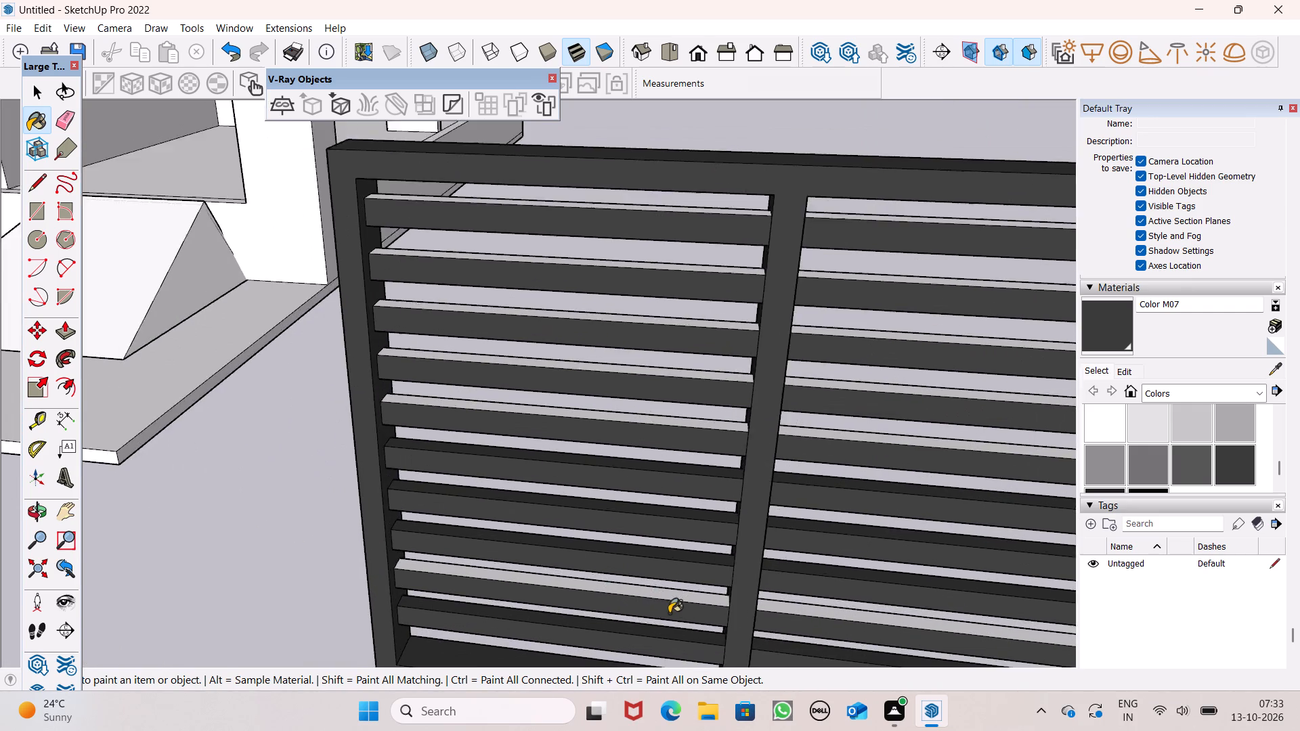
pyautogui.scroll(5, 669, 613)
pyautogui.click(669, 588)
pyautogui.scroll(-6, 677, 546)
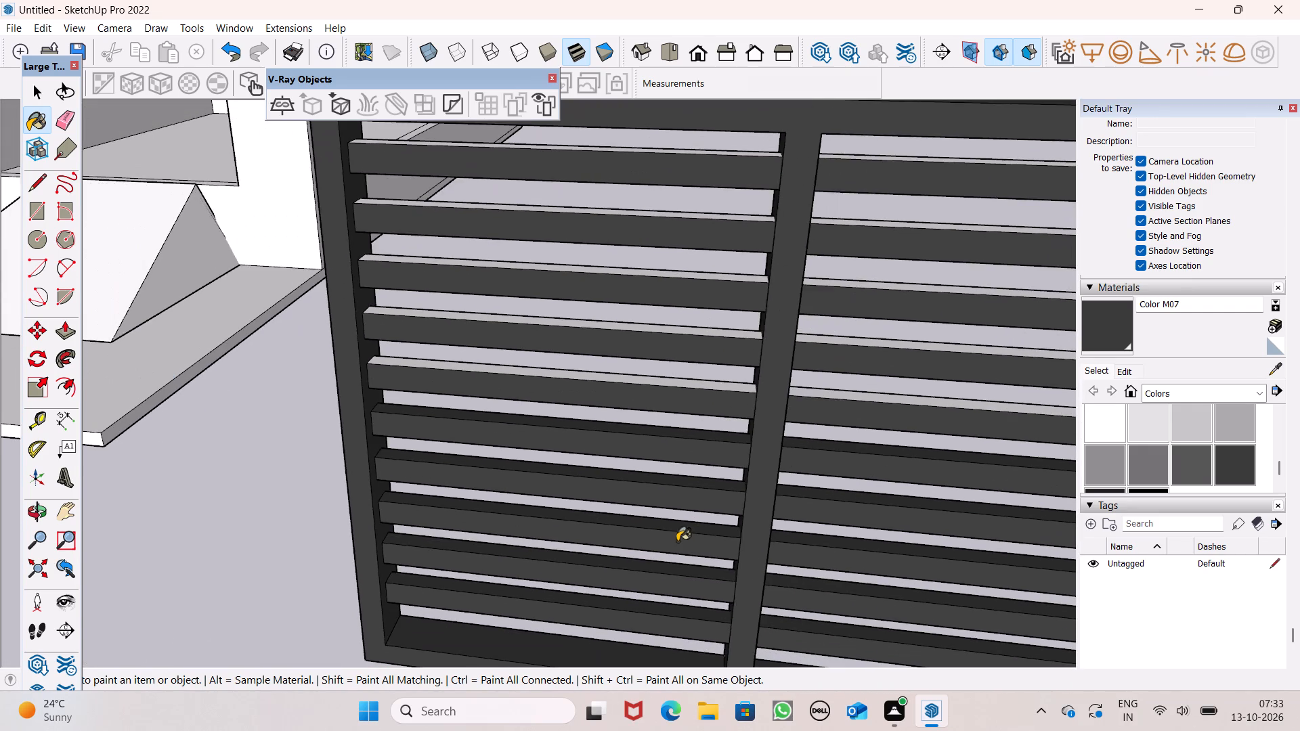
# Paint the top faces of the five upper horizontal bars of the louvred frame with Color M07.
pyautogui.scroll(-6, 678, 541)
pyautogui.scroll(13, 659, 350)
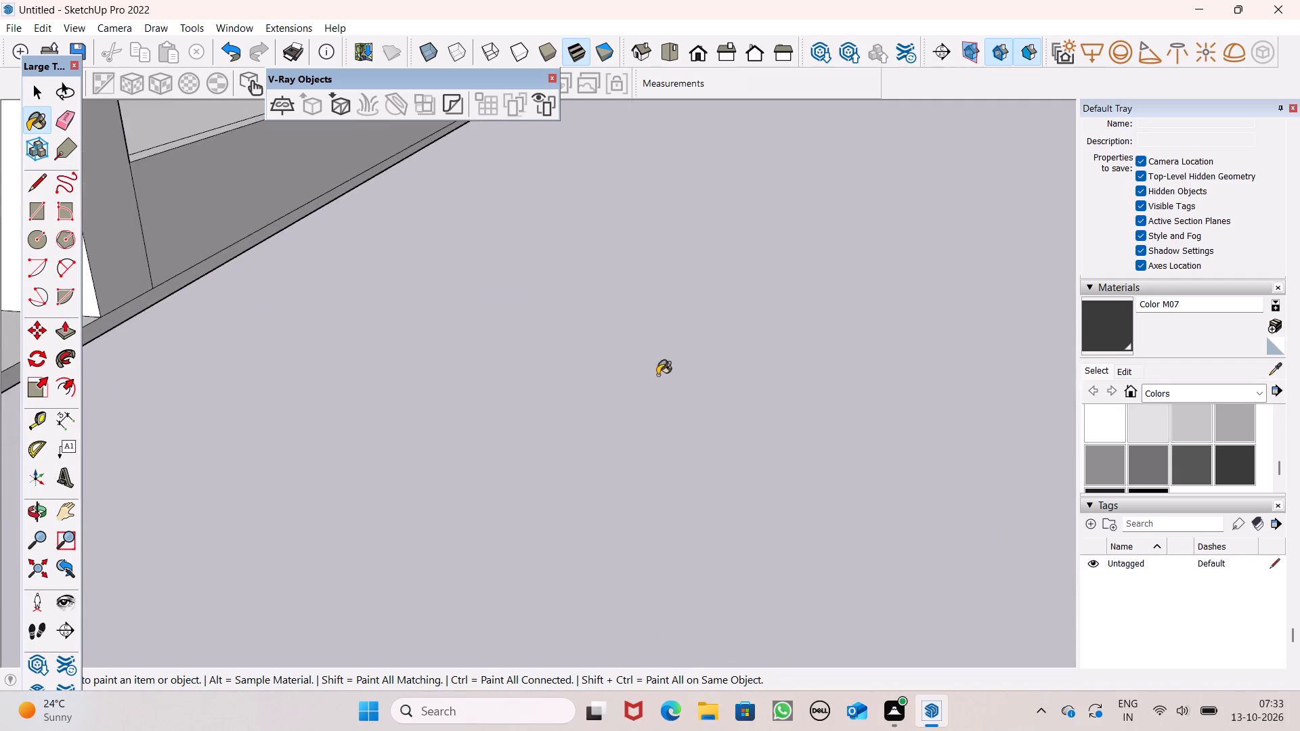
pyautogui.scroll(-8, 660, 379)
pyautogui.click(639, 456)
pyautogui.scroll(-5, 678, 405)
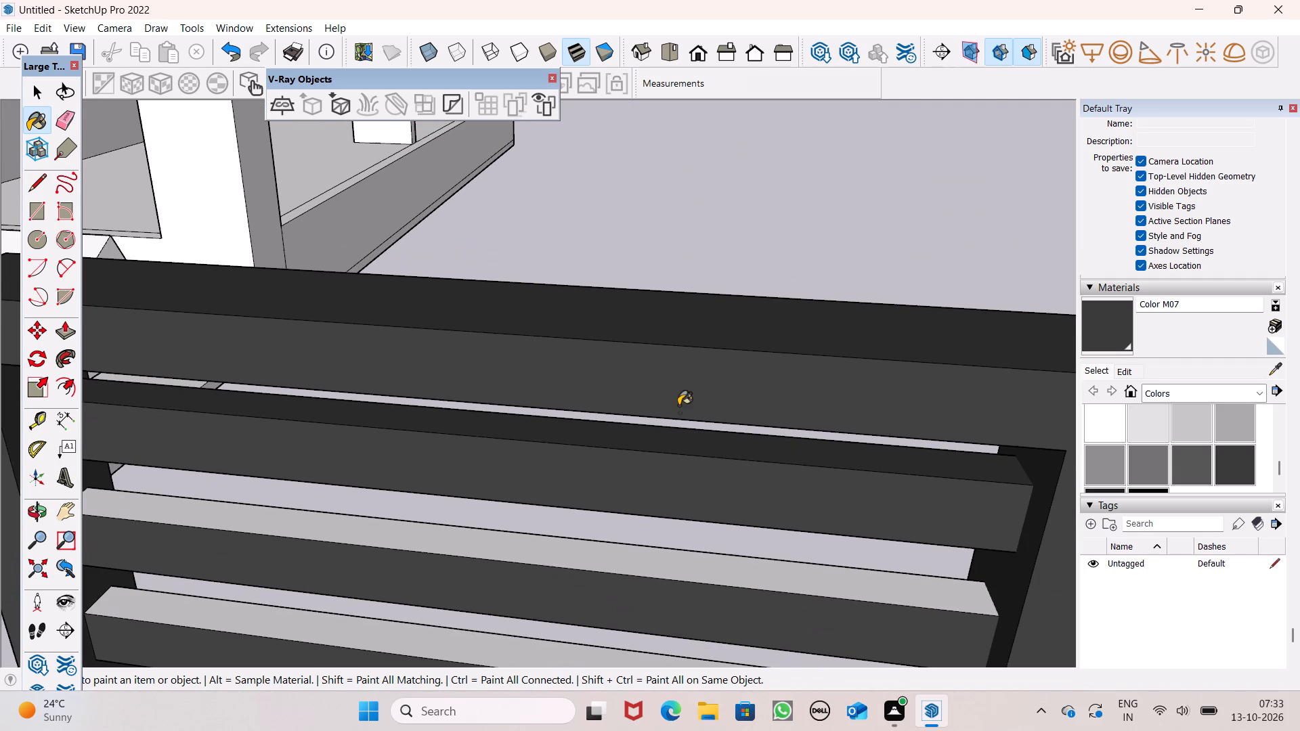
pyautogui.click(659, 558)
pyautogui.scroll(-7, 753, 419)
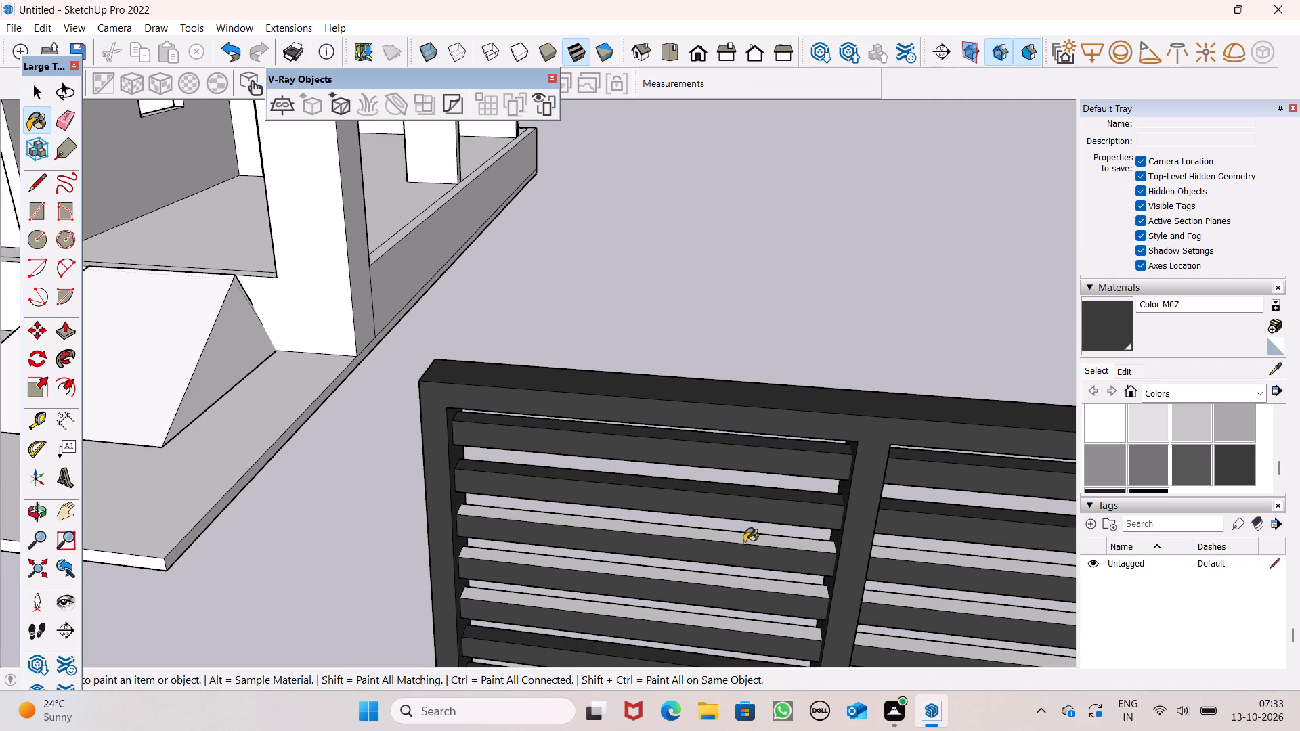
pyautogui.scroll(3, 744, 543)
pyautogui.click(743, 537)
pyautogui.scroll(-7, 706, 435)
pyautogui.scroll(6, 737, 588)
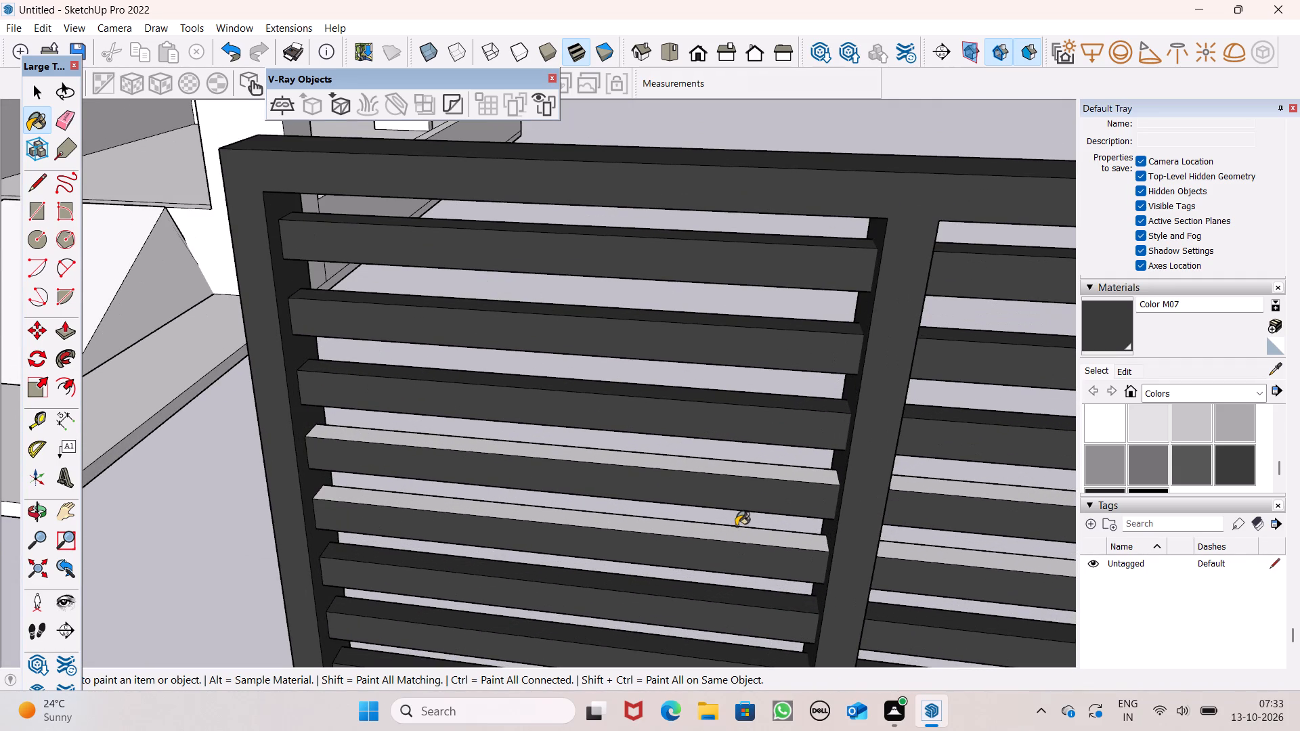
pyautogui.click(736, 526)
pyautogui.click(731, 529)
pyautogui.click(739, 462)
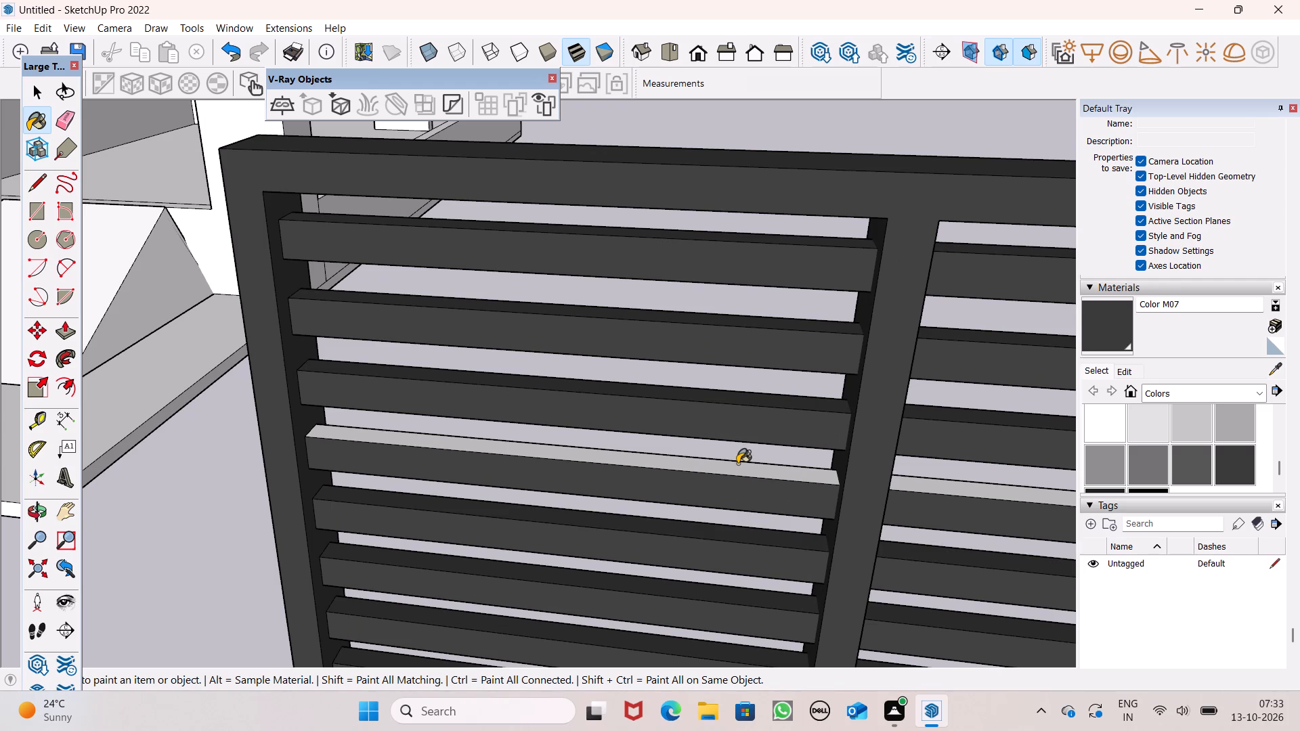
pyautogui.click(725, 466)
# Paint the rear face of the louvred frame's border and centre post with Color M07.
pyautogui.scroll(-7, 712, 382)
pyautogui.moveTo(752, 514); pyautogui.dragTo(662, 510, button='middle')
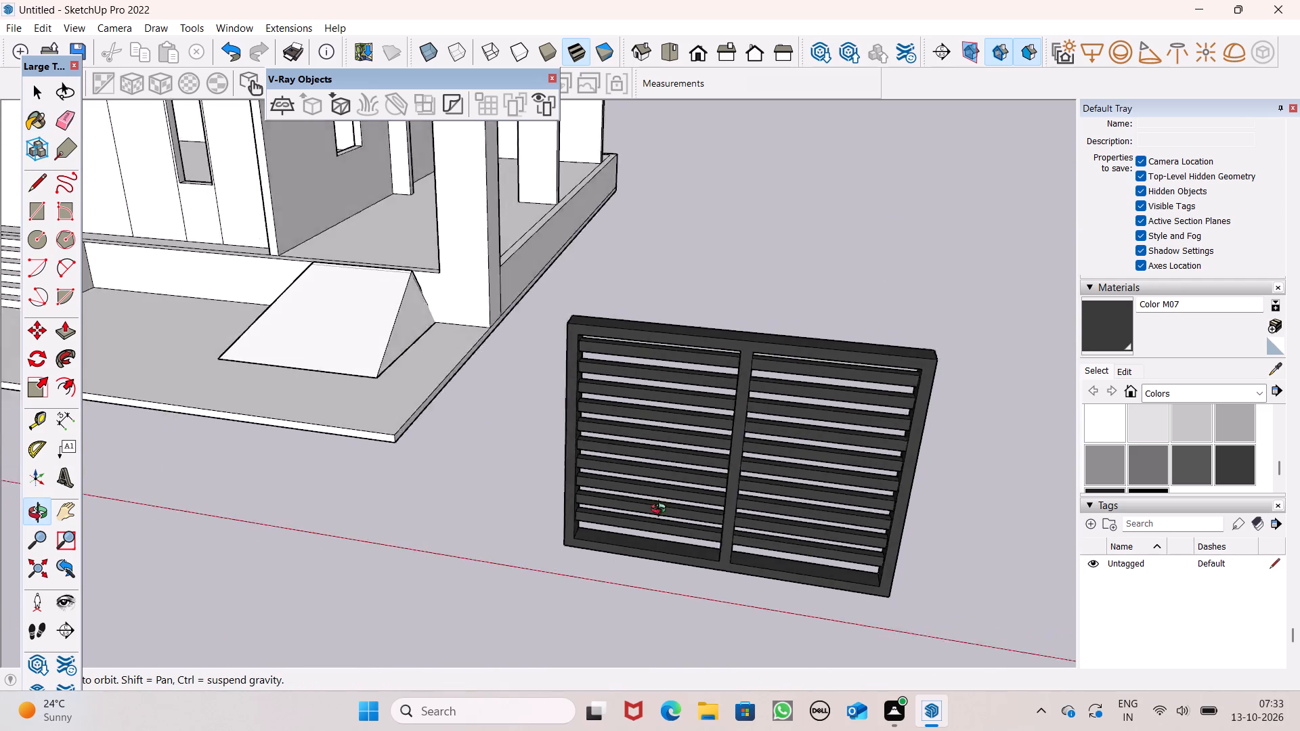
pyautogui.moveTo(662, 510); pyautogui.dragTo(258, 437, button='middle')
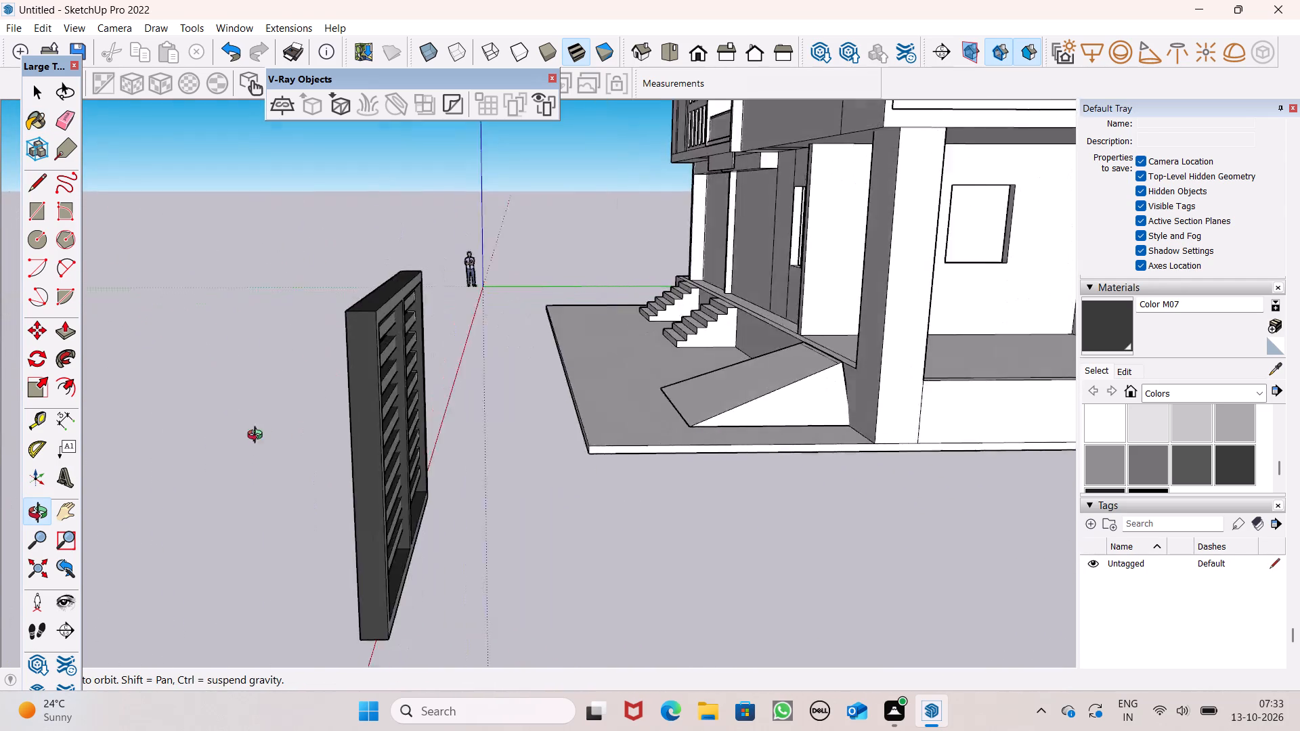
pyautogui.moveTo(258, 437); pyautogui.dragTo(154, 444, button='middle')
pyautogui.scroll(-4, 366, 332)
pyautogui.moveTo(452, 399); pyautogui.dragTo(254, 433, button='middle')
pyautogui.scroll(1, 259, 424)
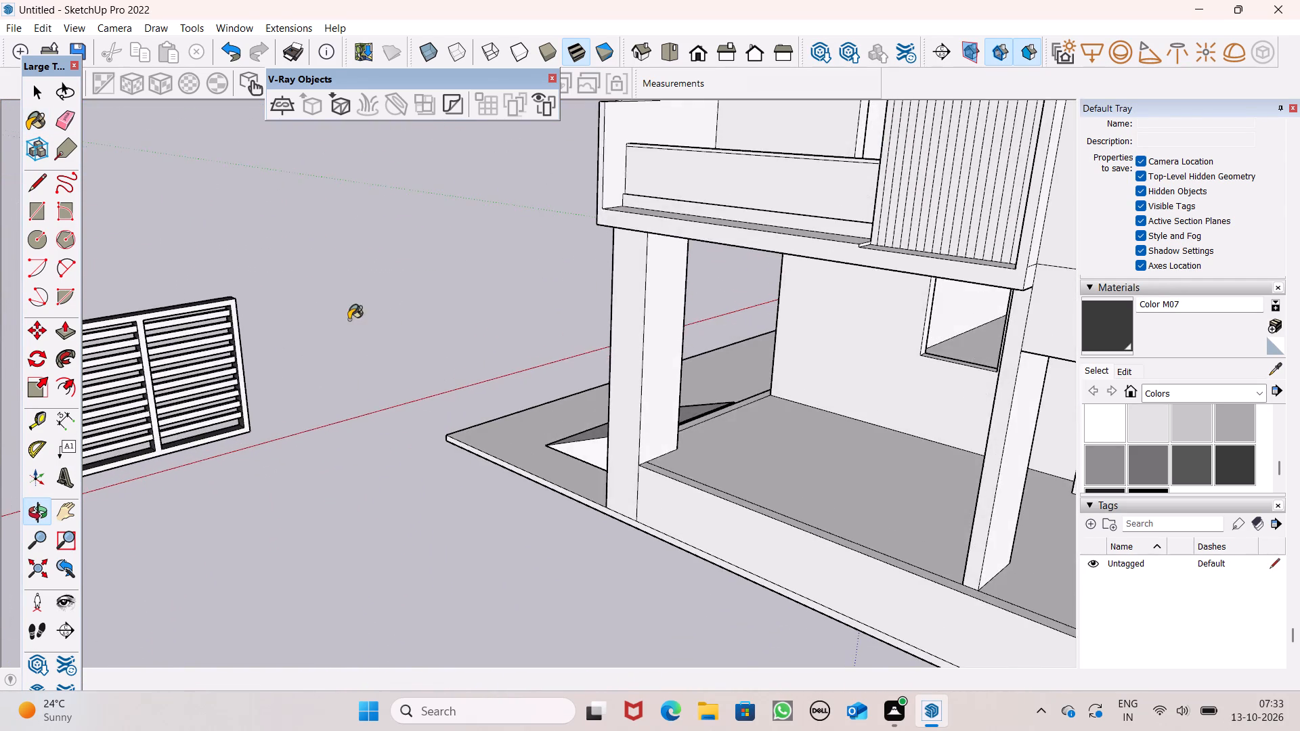
pyautogui.scroll(-6, 349, 319)
pyautogui.scroll(8, 150, 327)
pyautogui.scroll(8, 209, 318)
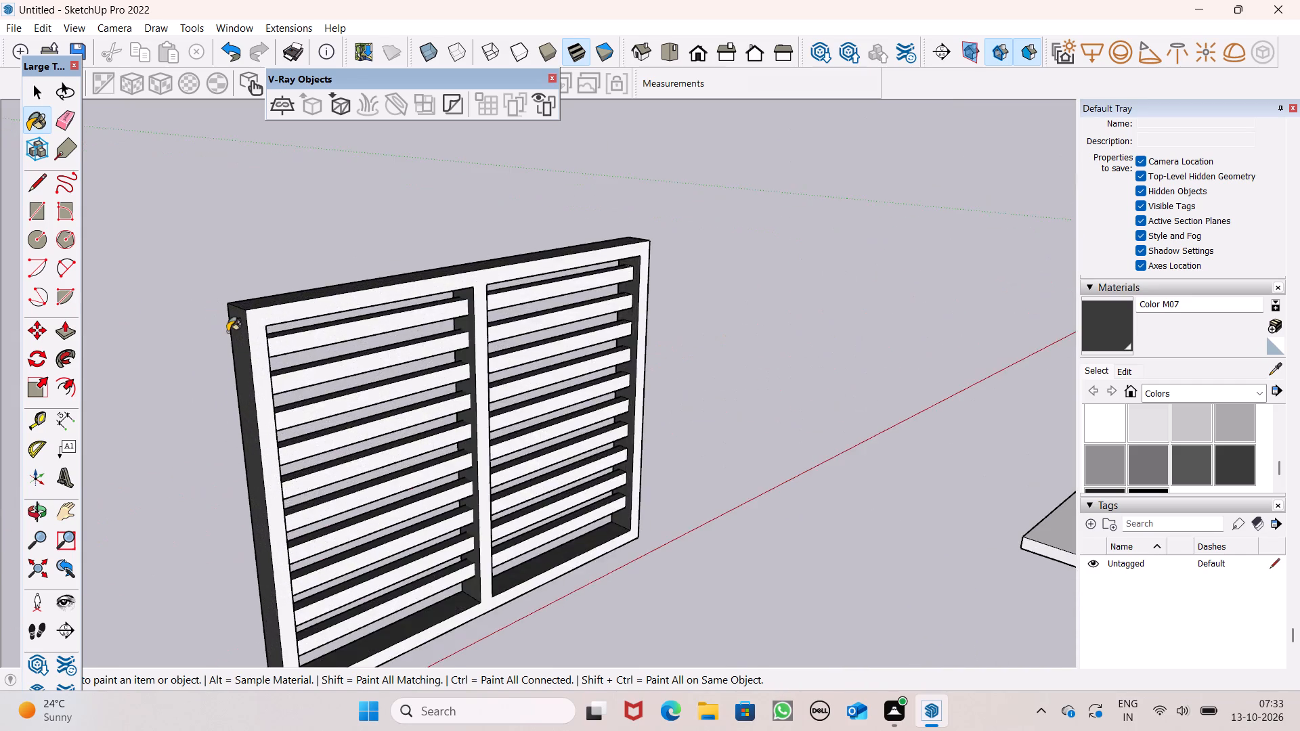
pyautogui.scroll(6, 237, 332)
pyautogui.click(269, 330)
# Paint the rear faces of the seven upper horizontal bars with Color M07.
pyautogui.scroll(4, 496, 322)
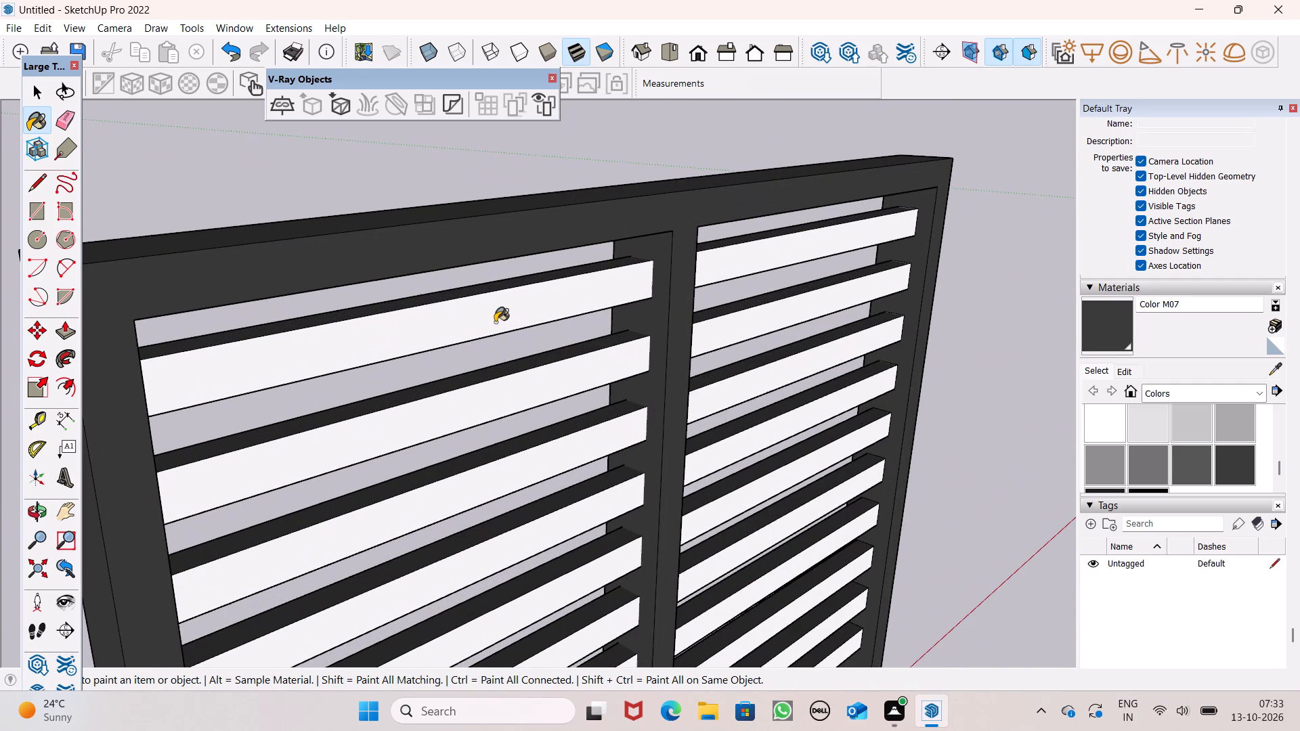
pyautogui.click(494, 322)
pyautogui.moveTo(535, 374); pyautogui.dragTo(535, 382)
pyautogui.click(564, 449)
pyautogui.scroll(-4, 594, 359)
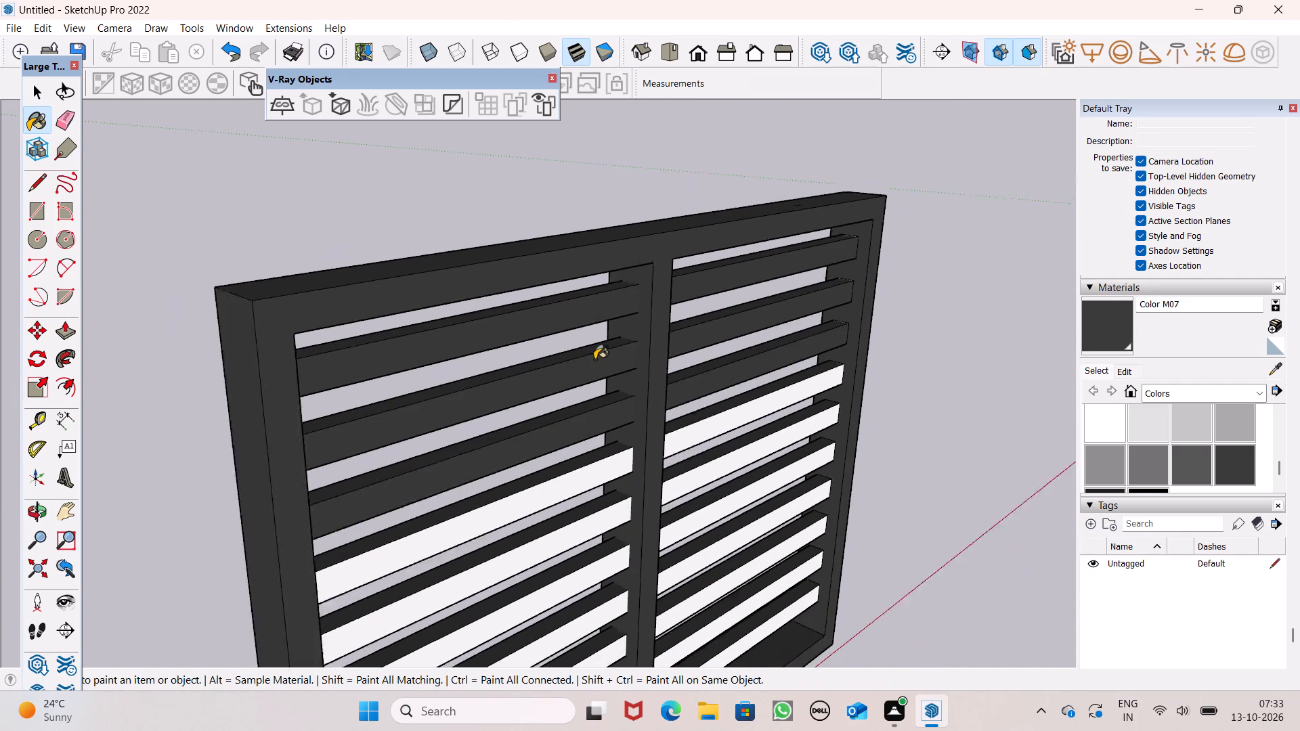
pyautogui.scroll(-3, 594, 359)
pyautogui.scroll(5, 597, 499)
pyautogui.click(568, 411)
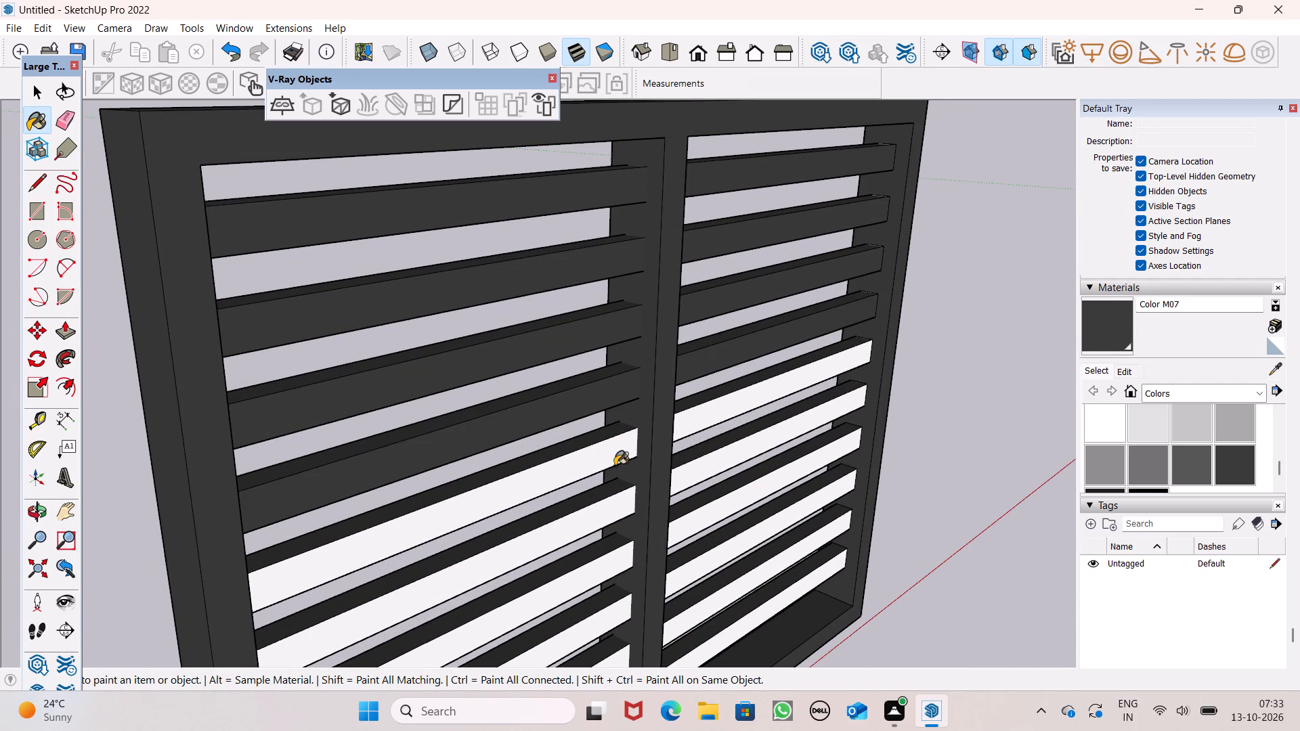
pyautogui.click(616, 459)
pyautogui.click(619, 502)
pyautogui.click(629, 552)
pyautogui.scroll(-6, 603, 422)
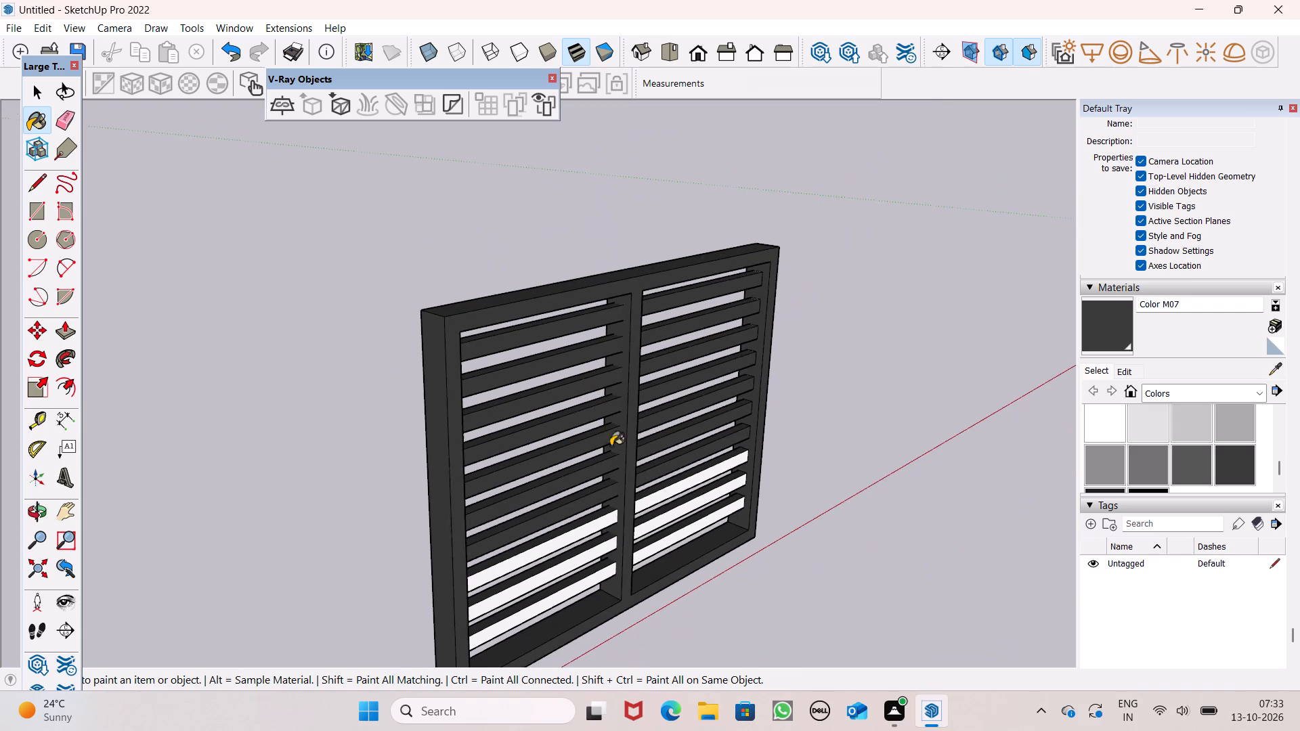
# Paint the rear faces of the three lowest horizontal bars with Color M07.
pyautogui.scroll(6, 617, 602)
pyautogui.moveTo(578, 537); pyautogui.dragTo(577, 546)
pyautogui.moveTo(584, 552); pyautogui.dragTo(581, 541)
pyautogui.click(569, 498)
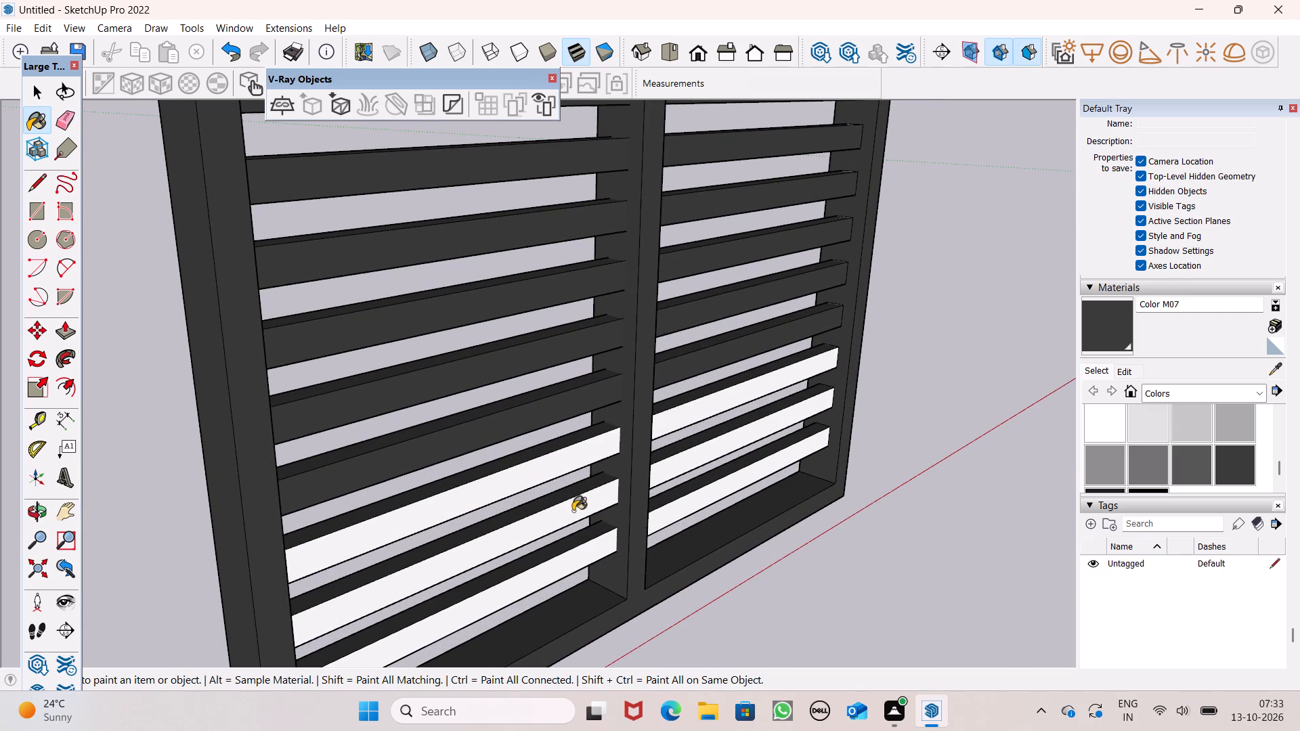
pyautogui.moveTo(568, 460); pyautogui.dragTo(569, 469)
pyautogui.click(590, 557)
pyautogui.scroll(-4, 557, 483)
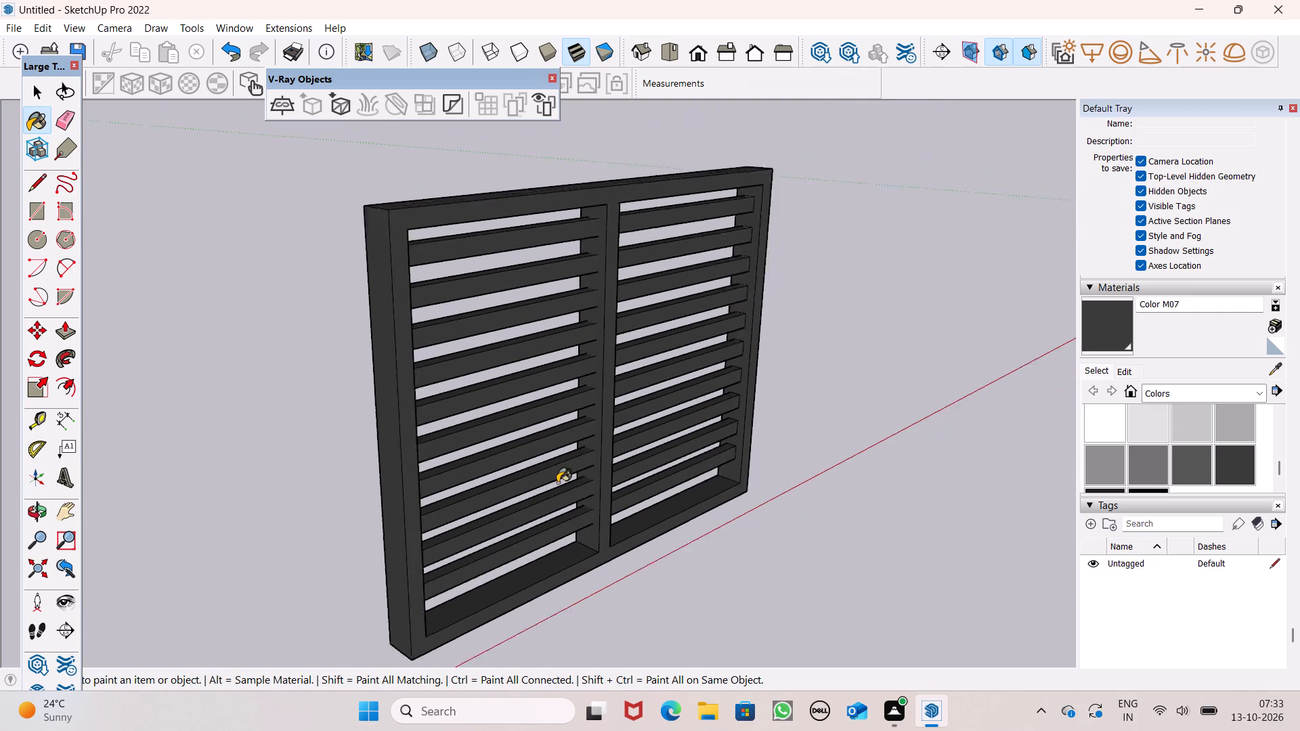
# Paint the underside of the top rail over both openings and the frame's bottom face with Color M07.
pyautogui.scroll(-2, 557, 483)
pyautogui.press('space')
pyautogui.scroll(-2, 477, 495)
pyautogui.moveTo(535, 552); pyautogui.dragTo(867, 589, button='middle')
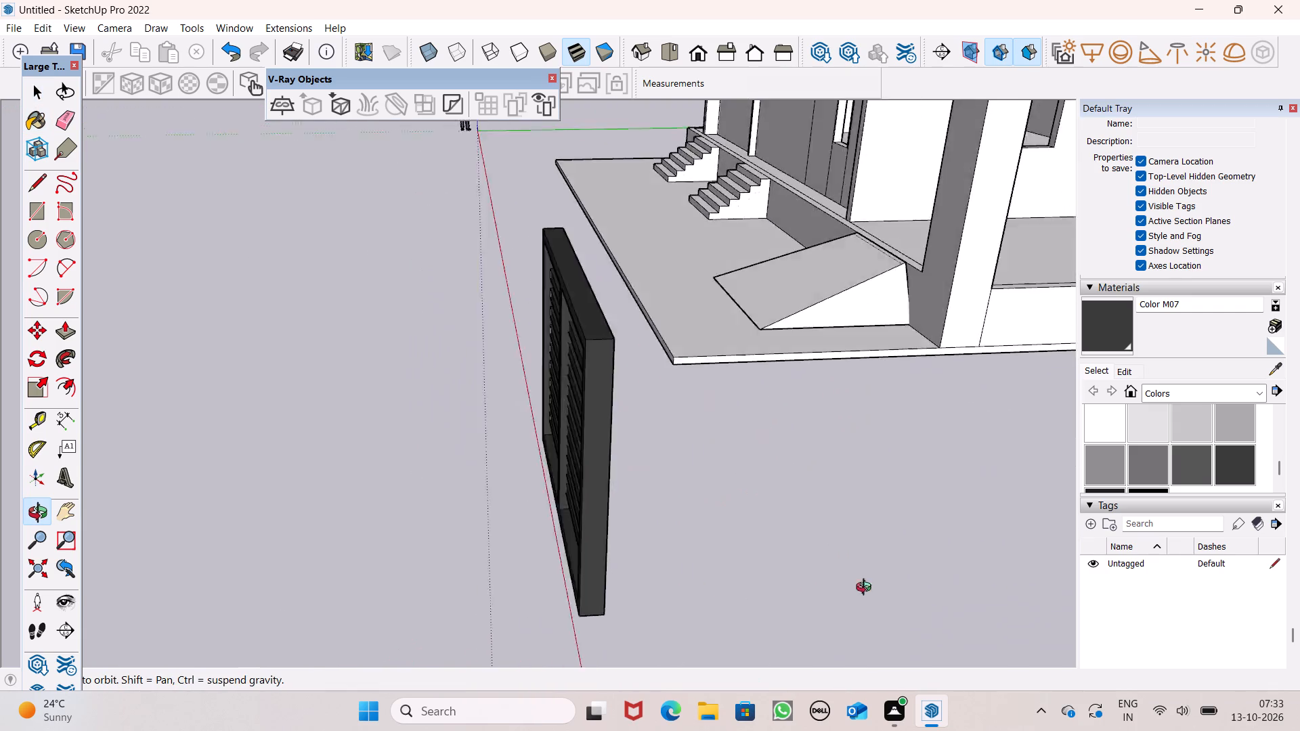
pyautogui.moveTo(867, 589); pyautogui.dragTo(1210, 153, button='middle')
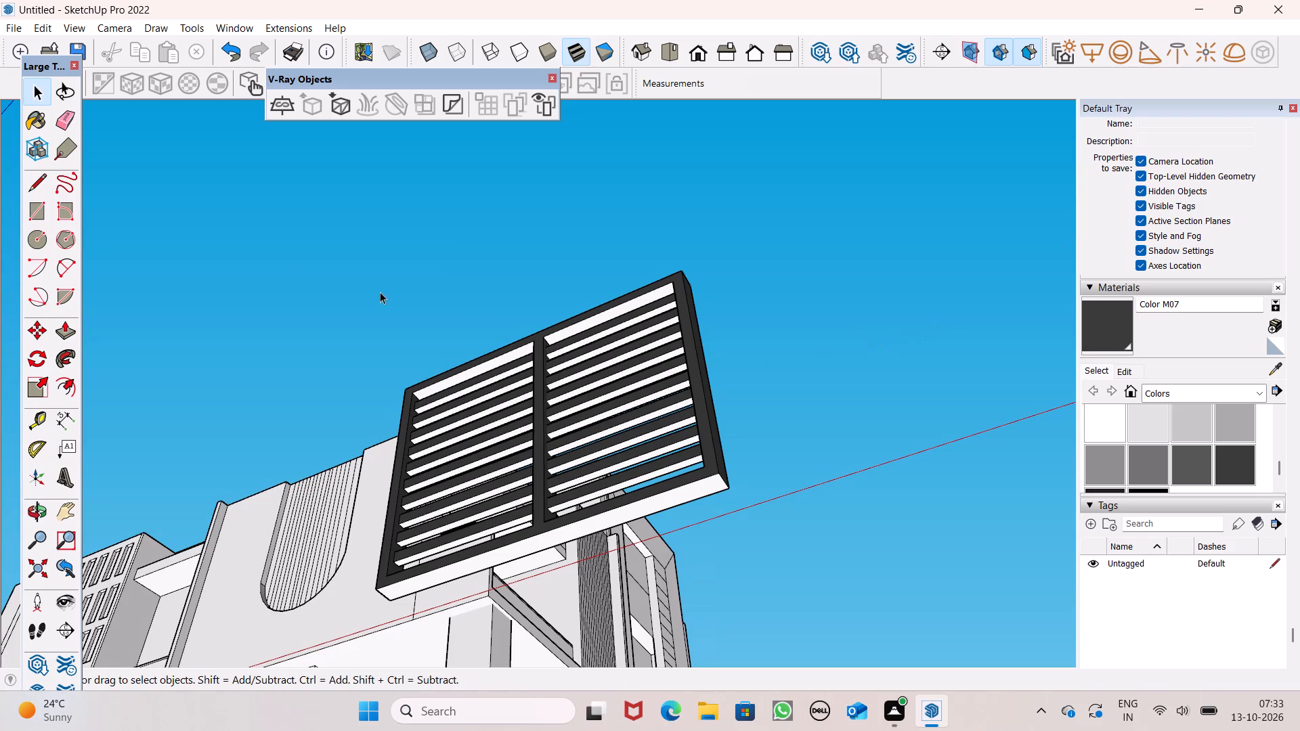
pyautogui.click(1125, 331)
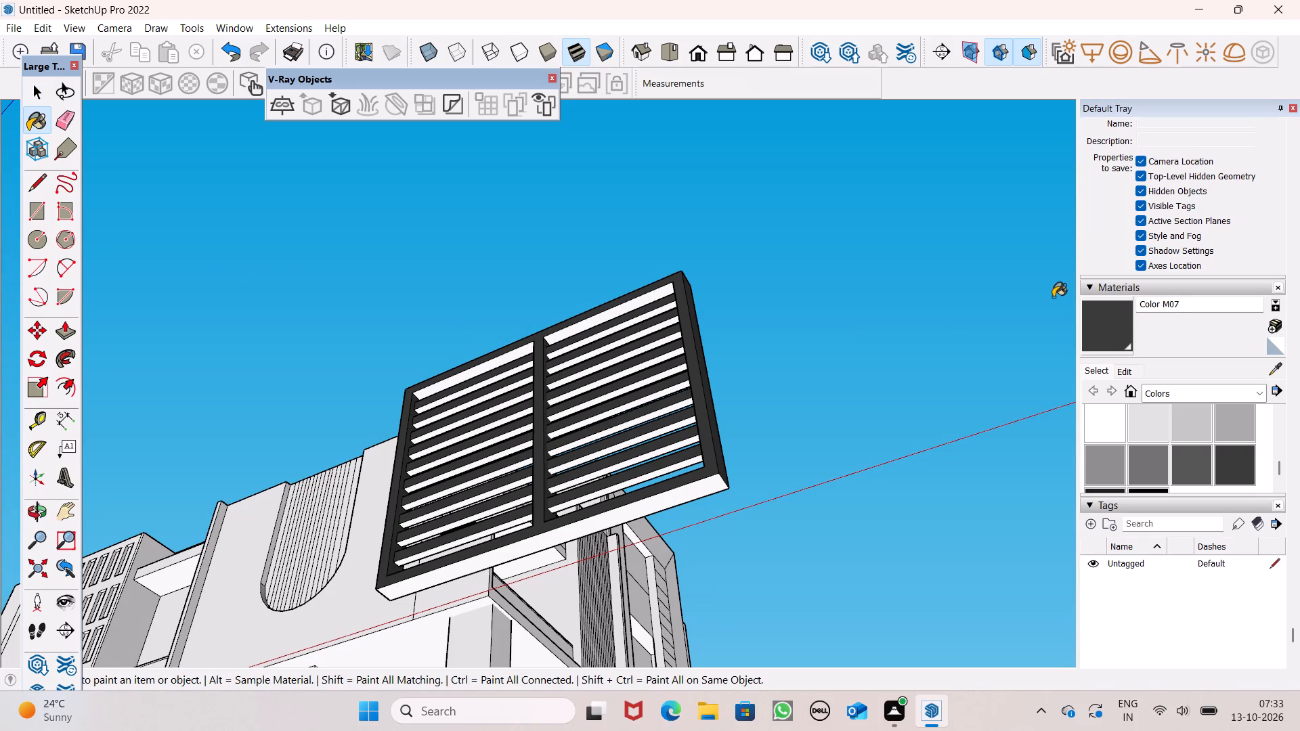
pyautogui.scroll(7, 563, 291)
pyautogui.click(573, 335)
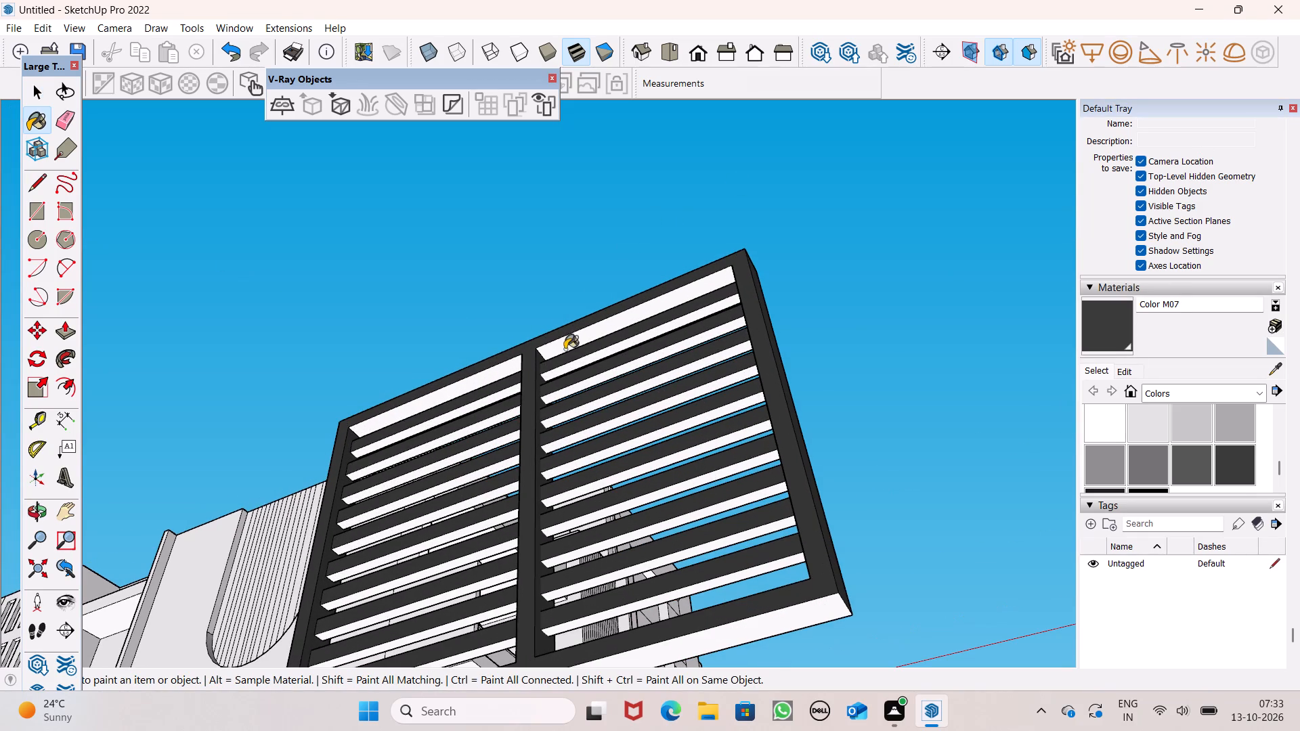
pyautogui.moveTo(511, 366); pyautogui.dragTo(517, 359)
pyautogui.scroll(-2, 592, 256)
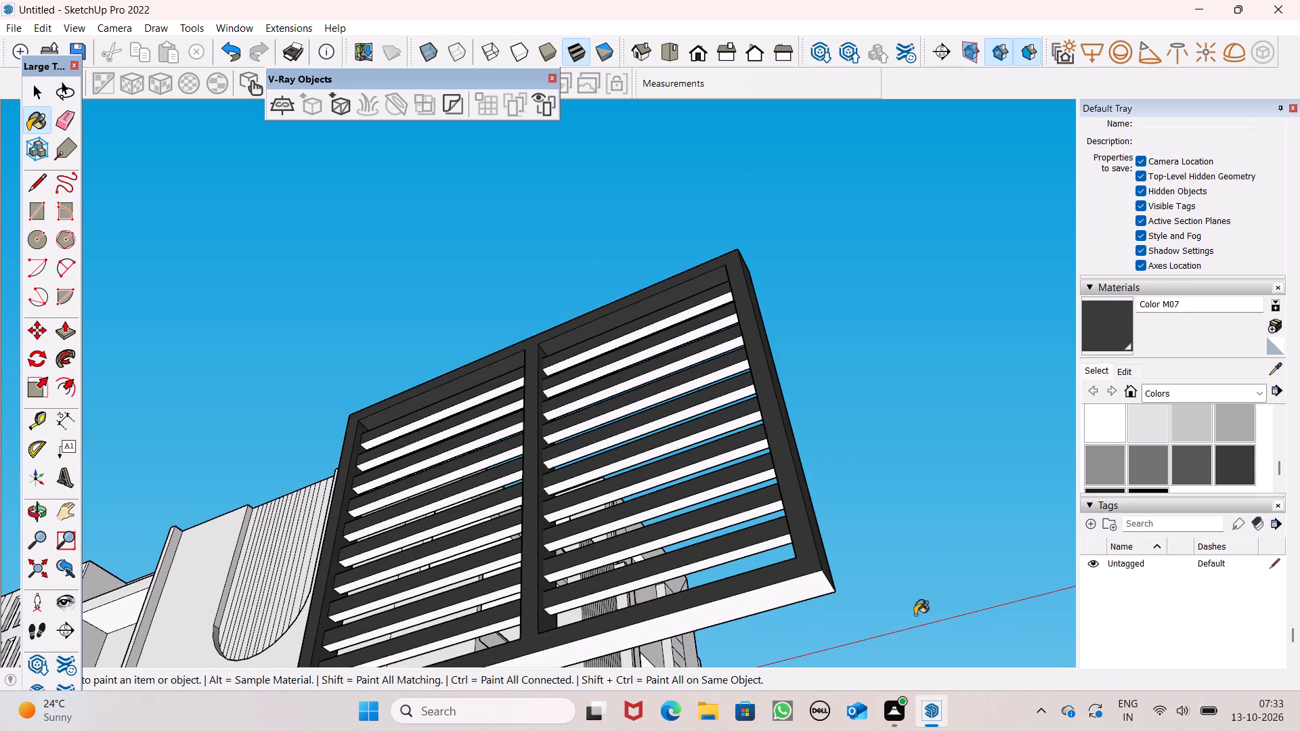
pyautogui.scroll(4, 734, 591)
pyautogui.click(750, 584)
# Paint the undersides of the lower horizontal bars with Color M07.
pyautogui.scroll(2, 588, 551)
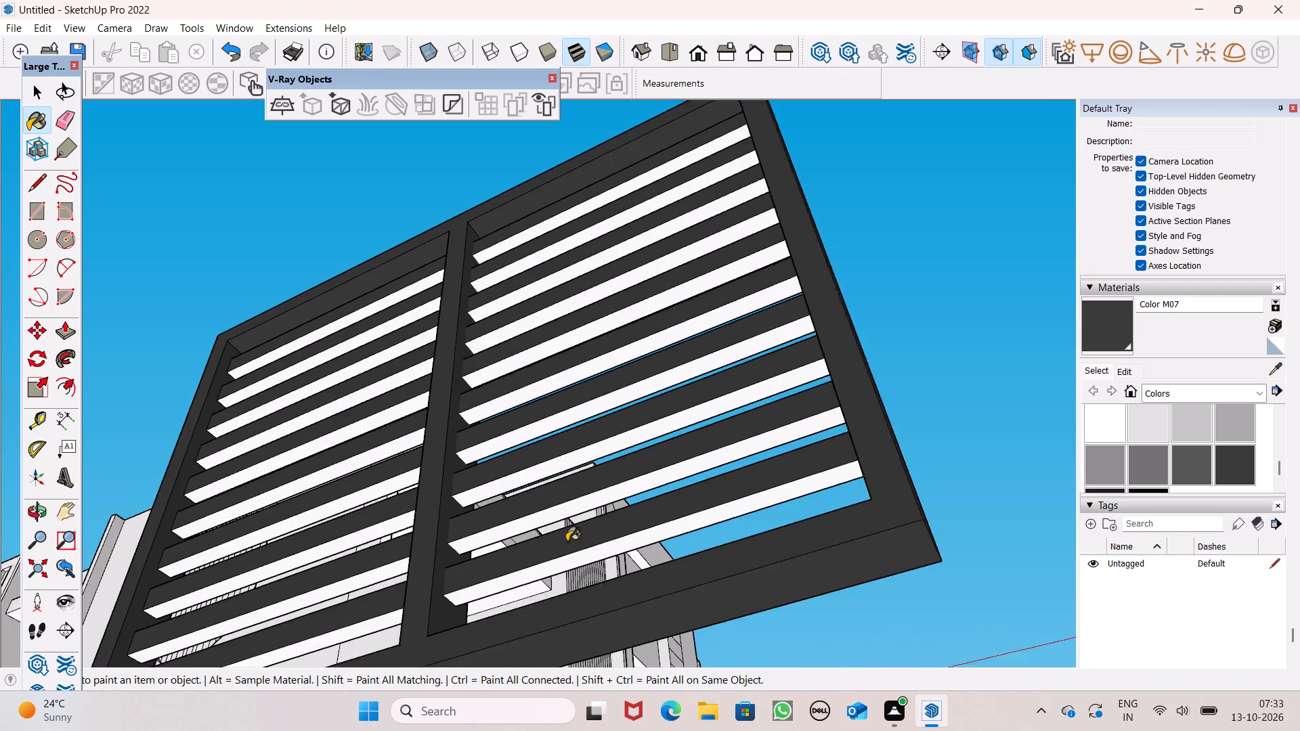
pyautogui.scroll(5, 567, 541)
pyautogui.click(586, 496)
pyautogui.click(616, 579)
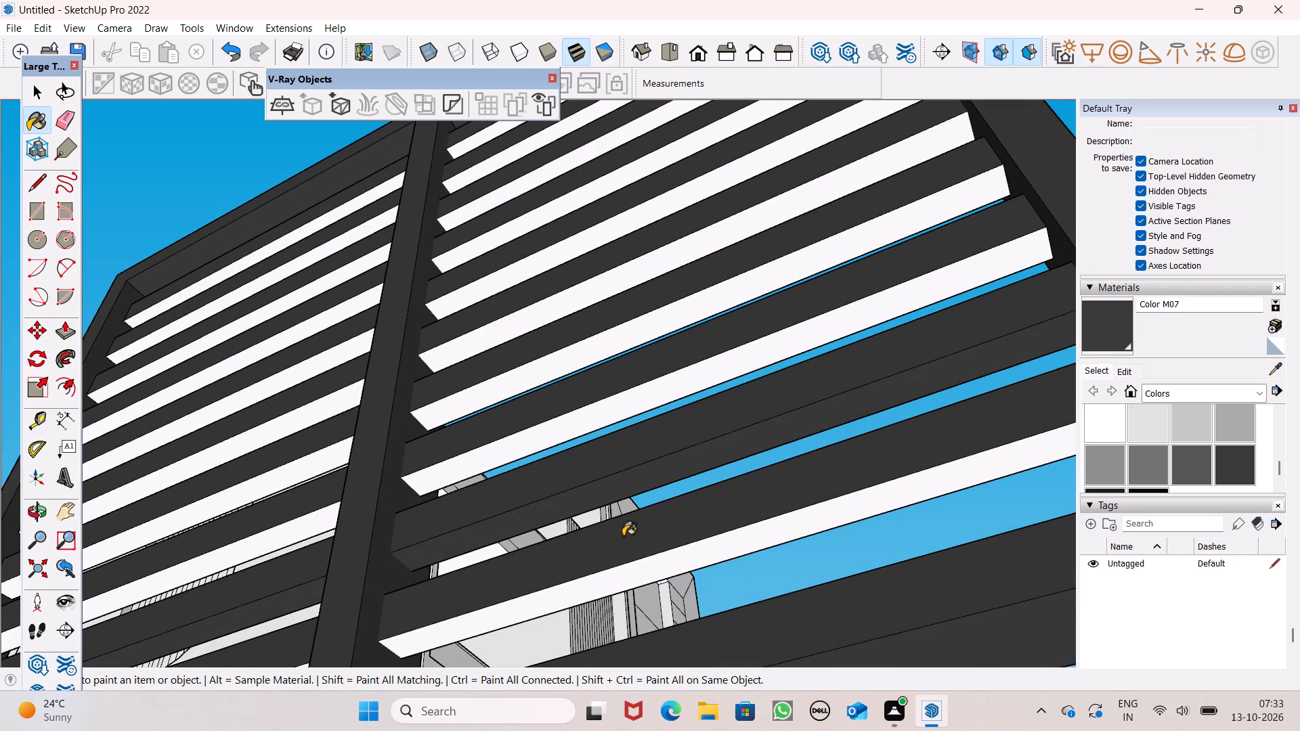
pyautogui.scroll(-4, 628, 520)
pyautogui.click(621, 436)
pyautogui.click(615, 389)
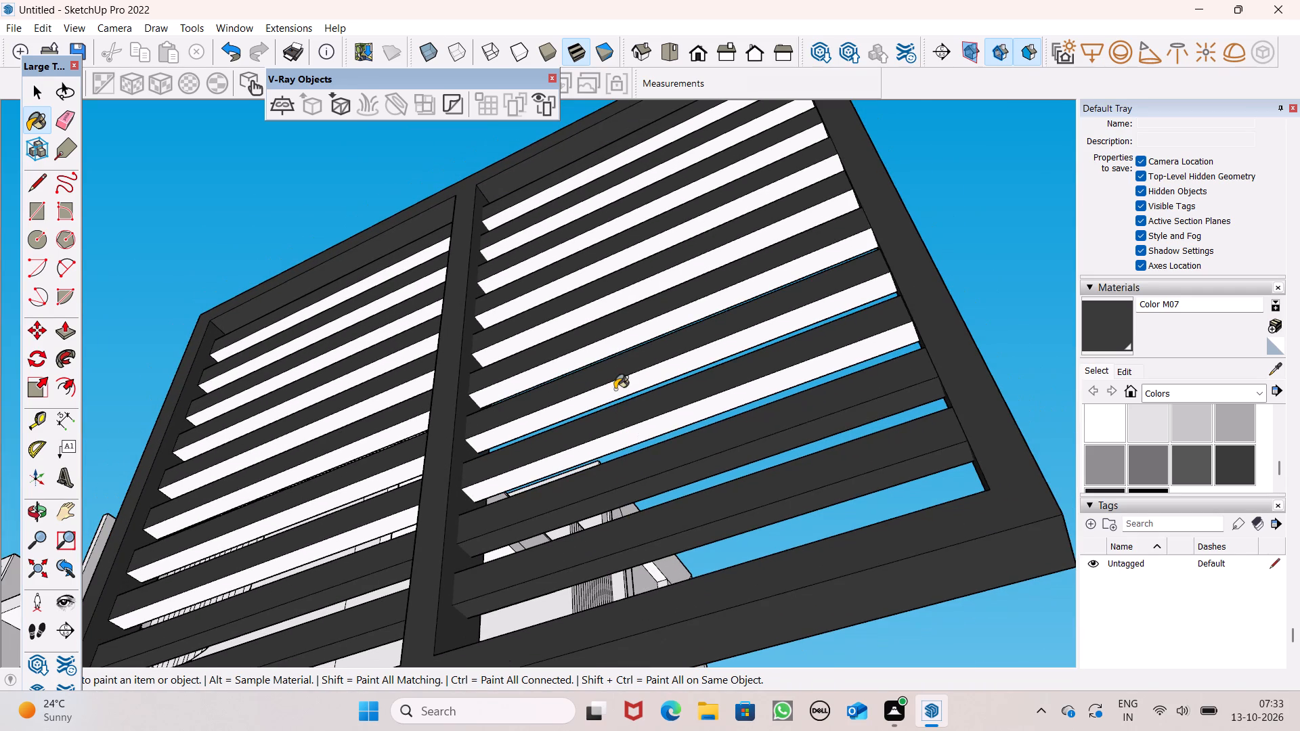
pyautogui.click(613, 340)
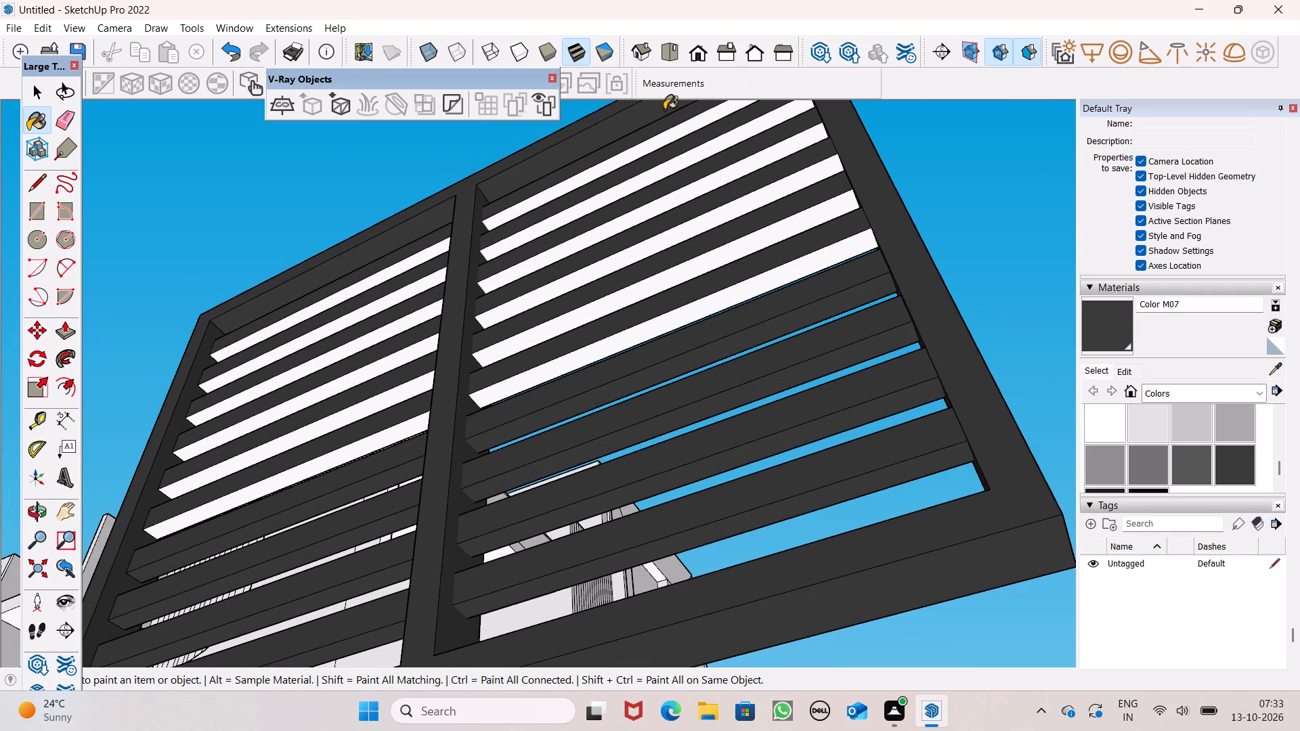
# Paint the undersides of the remaining upper horizontal bars with Color M07.
pyautogui.scroll(3, 589, 177)
pyautogui.click(590, 169)
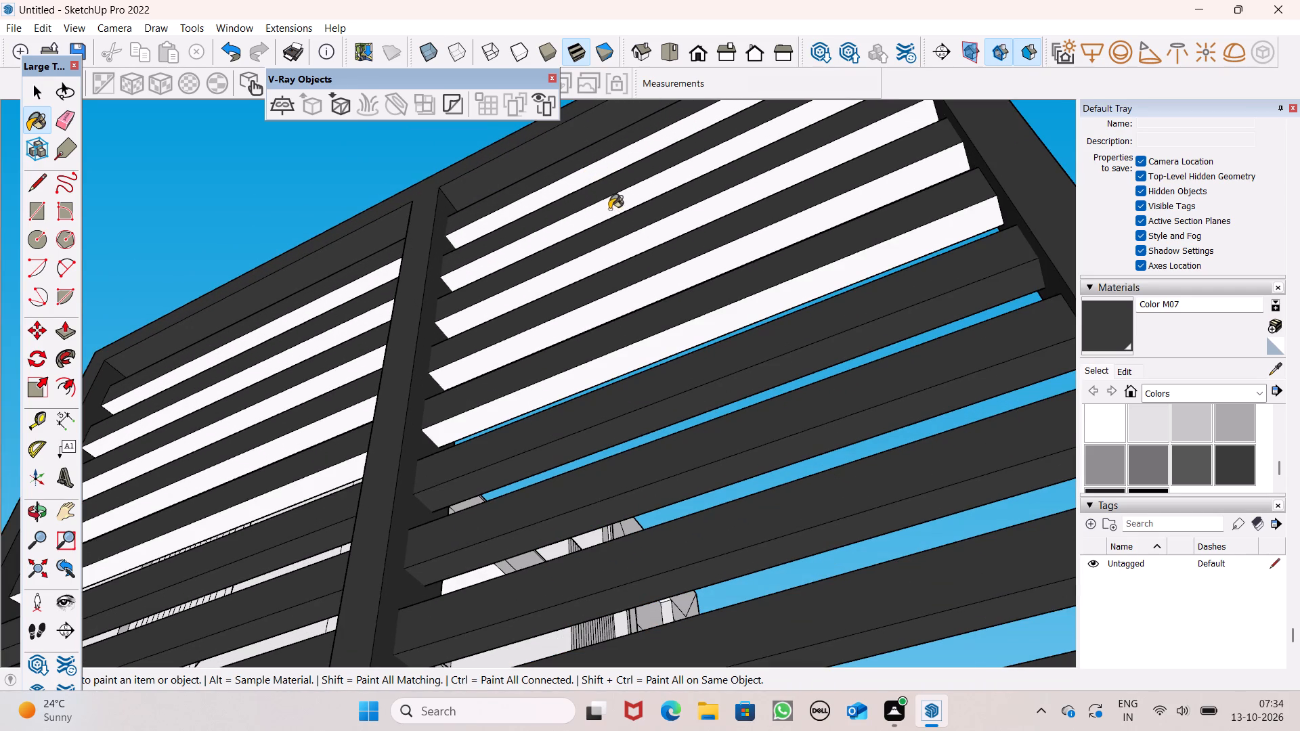
pyautogui.click(611, 205)
pyautogui.click(645, 242)
pyautogui.click(674, 280)
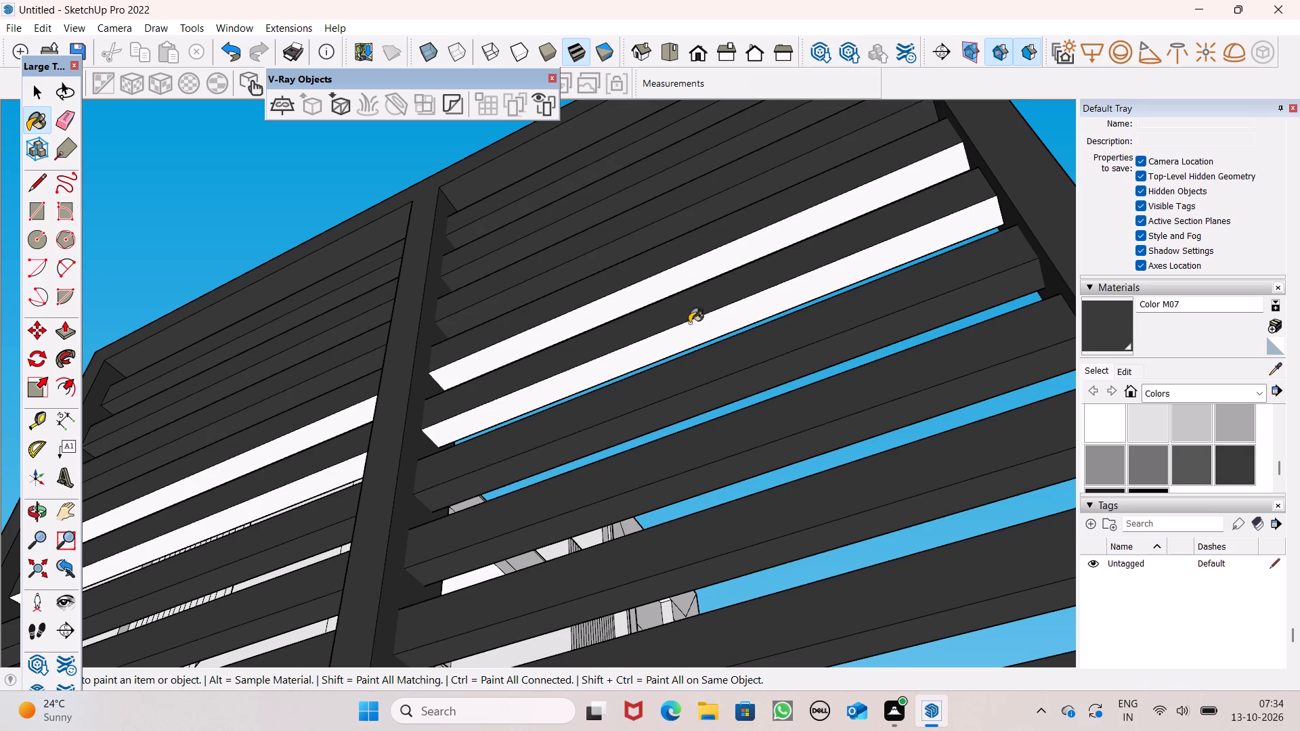
pyautogui.click(708, 327)
pyautogui.scroll(-10, 697, 261)
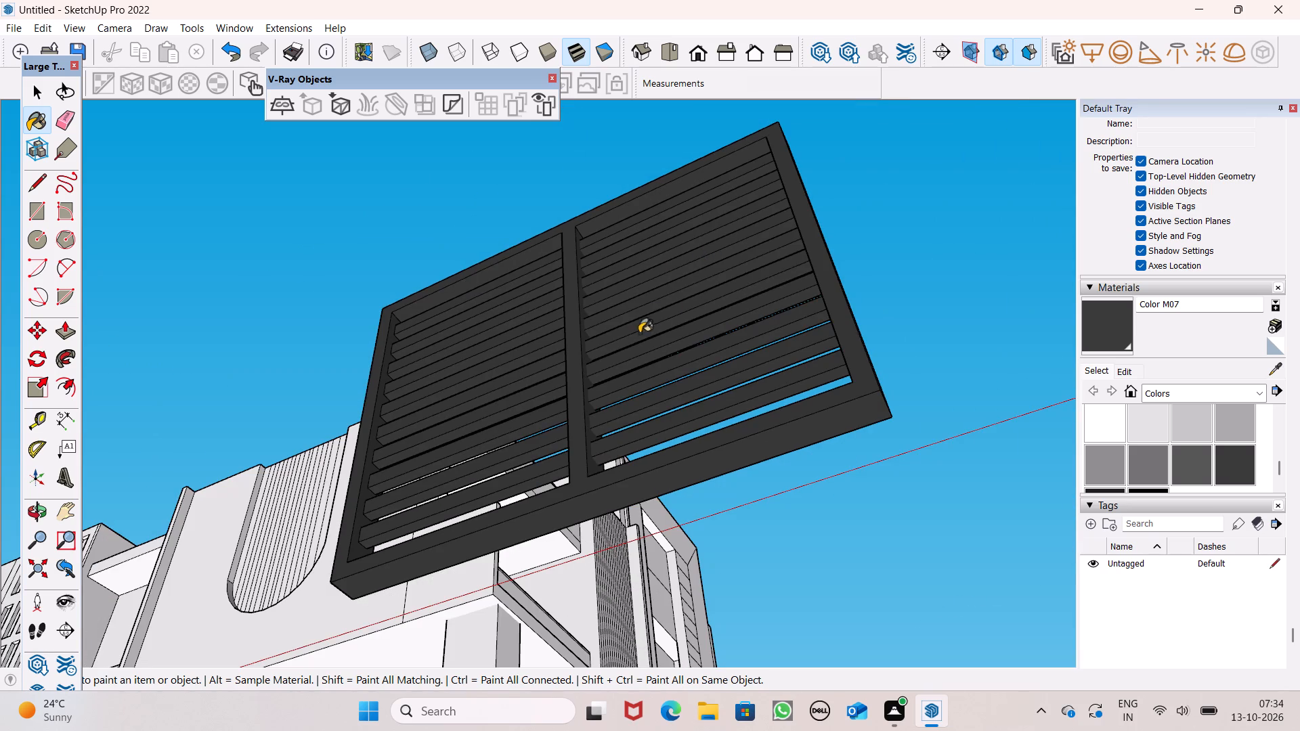
# Select all the geometry of the louvred frame and make it a group.
pyautogui.press('space')
pyautogui.scroll(-7, 682, 295)
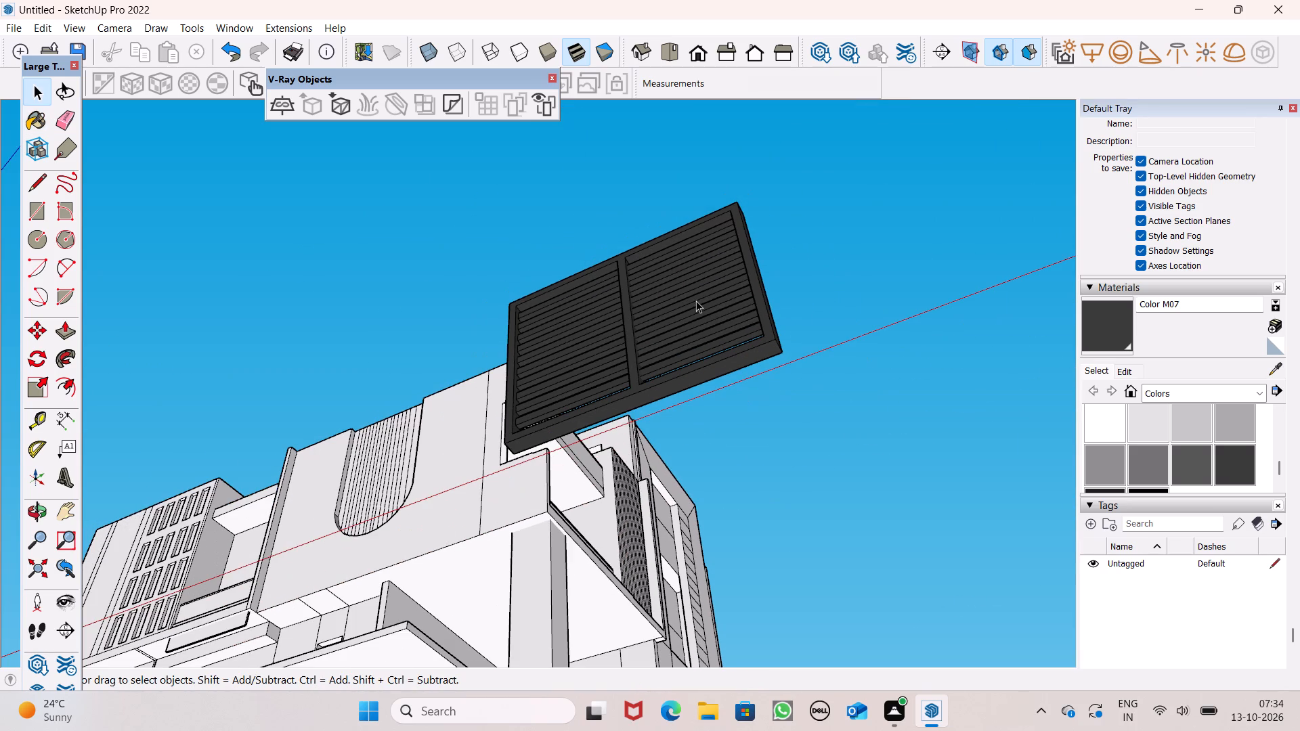
pyautogui.scroll(-1, 696, 301)
pyautogui.moveTo(708, 361); pyautogui.dragTo(823, 556, button='middle')
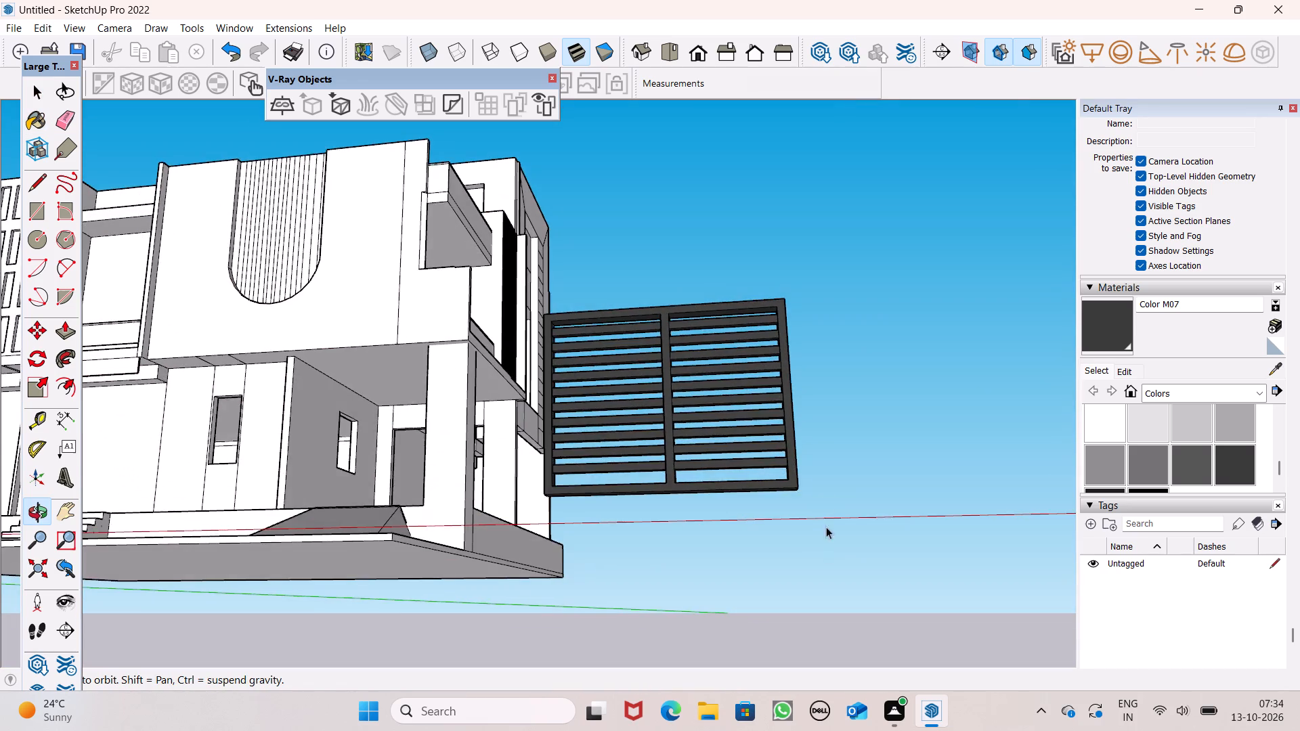
pyautogui.scroll(-3, 741, 361)
pyautogui.moveTo(775, 428); pyautogui.dragTo(815, 536, button='middle')
pyautogui.scroll(2, 789, 474)
pyautogui.scroll(-4, 751, 489)
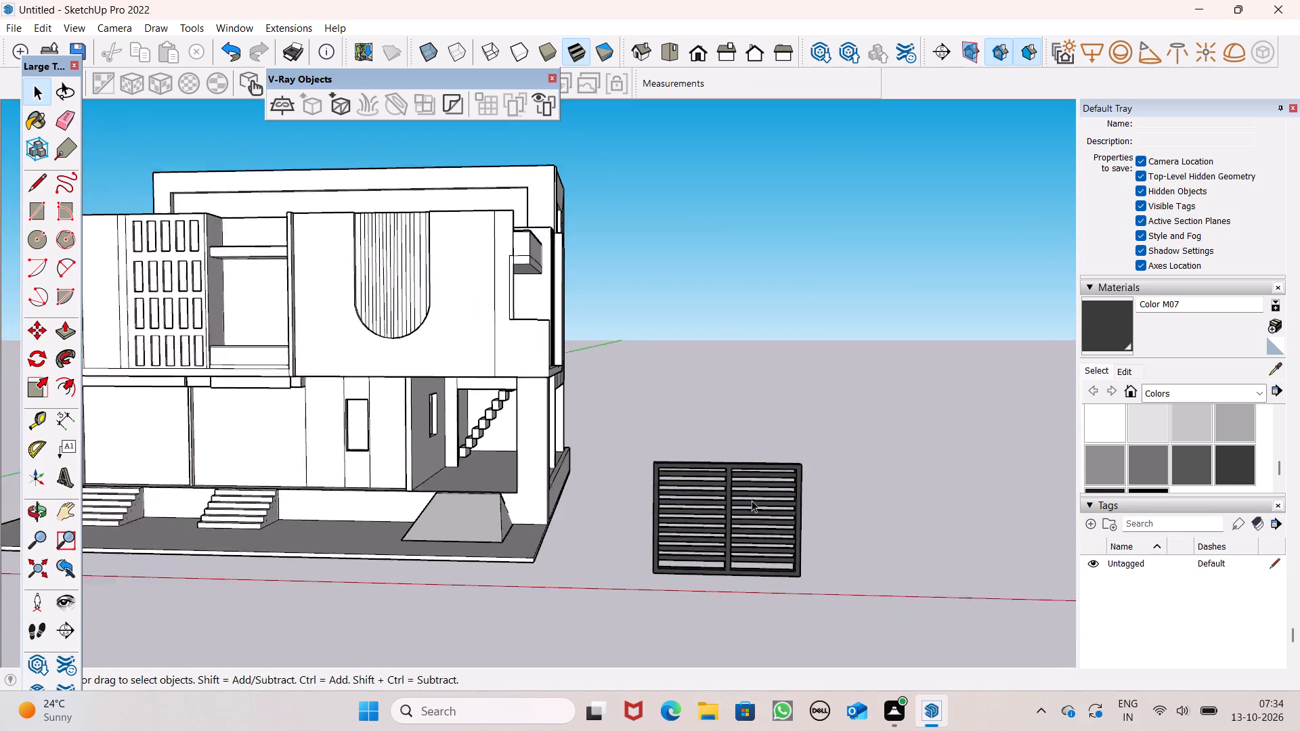
pyautogui.scroll(-1, 752, 500)
pyautogui.moveTo(754, 548); pyautogui.dragTo(763, 609, button='middle')
pyautogui.scroll(1, 762, 609)
pyautogui.tripleClick(757, 568)
pyautogui.doubleClick(754, 569)
pyautogui.rightClick(754, 569)
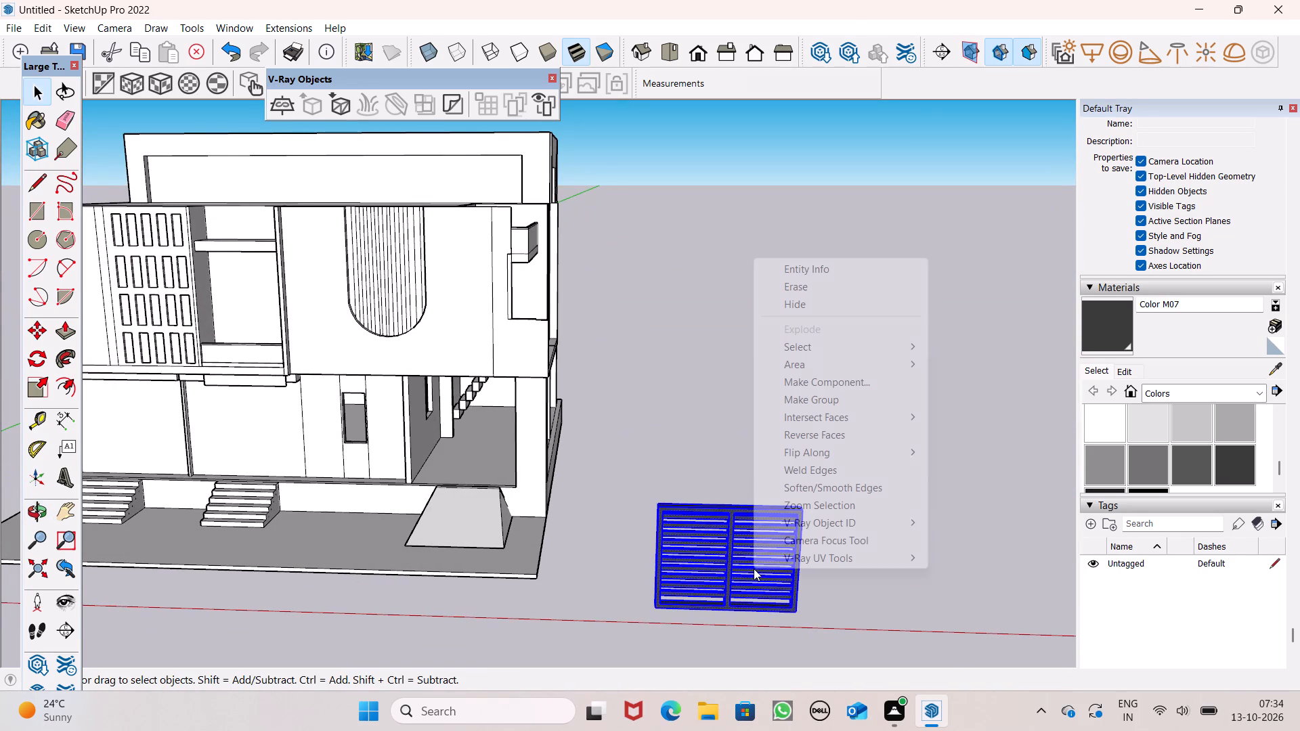
pyautogui.click(849, 397)
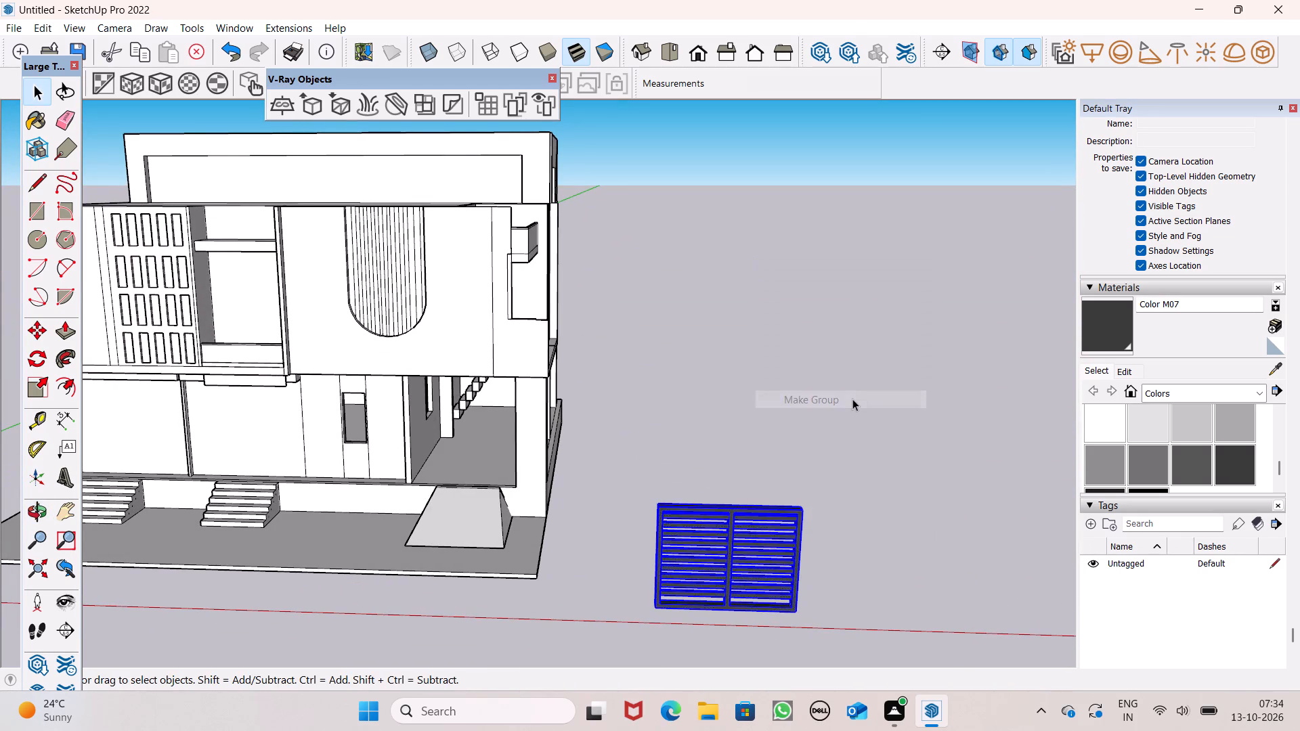
# Move the louvred frame group into the ground-floor porch opening, aligning its bottom outer corner with the opening's corner by the ramp.
pyautogui.scroll(-1, 852, 399)
pyautogui.press('m')
pyautogui.press('Return')
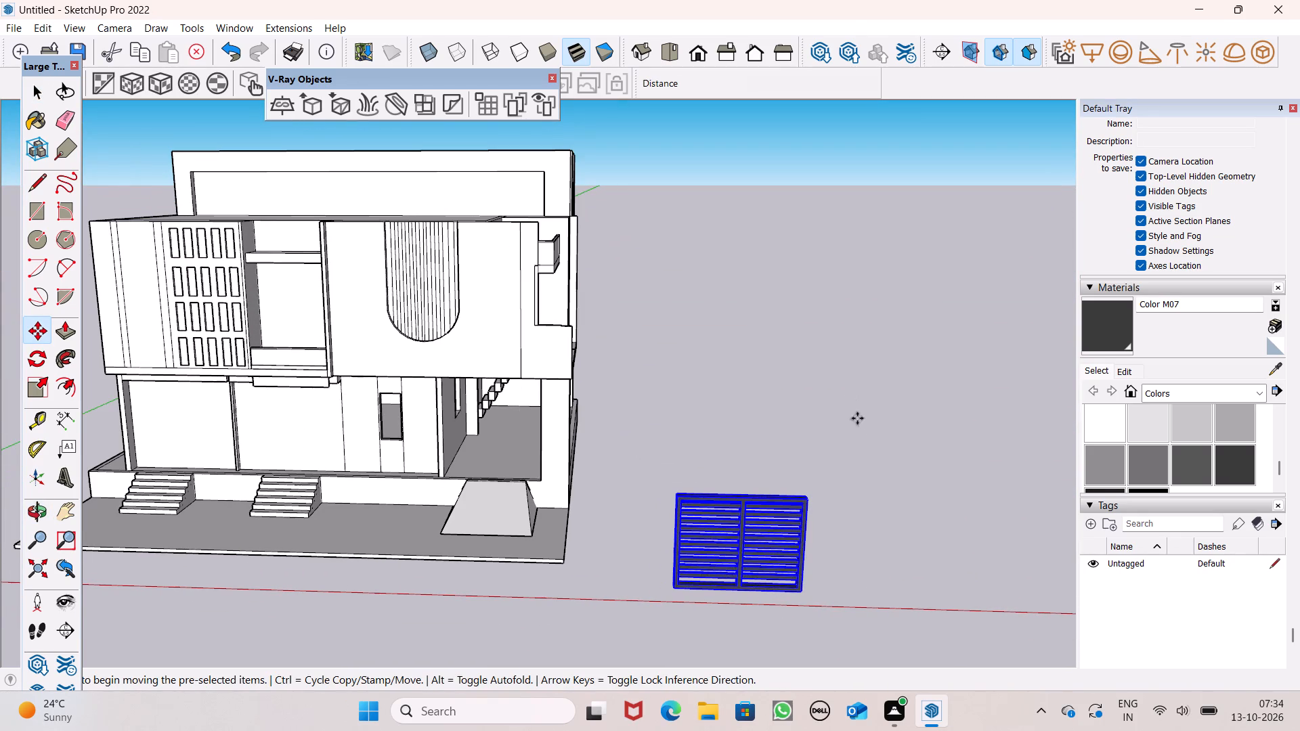
pyautogui.moveTo(799, 598); pyautogui.dragTo(756, 564)
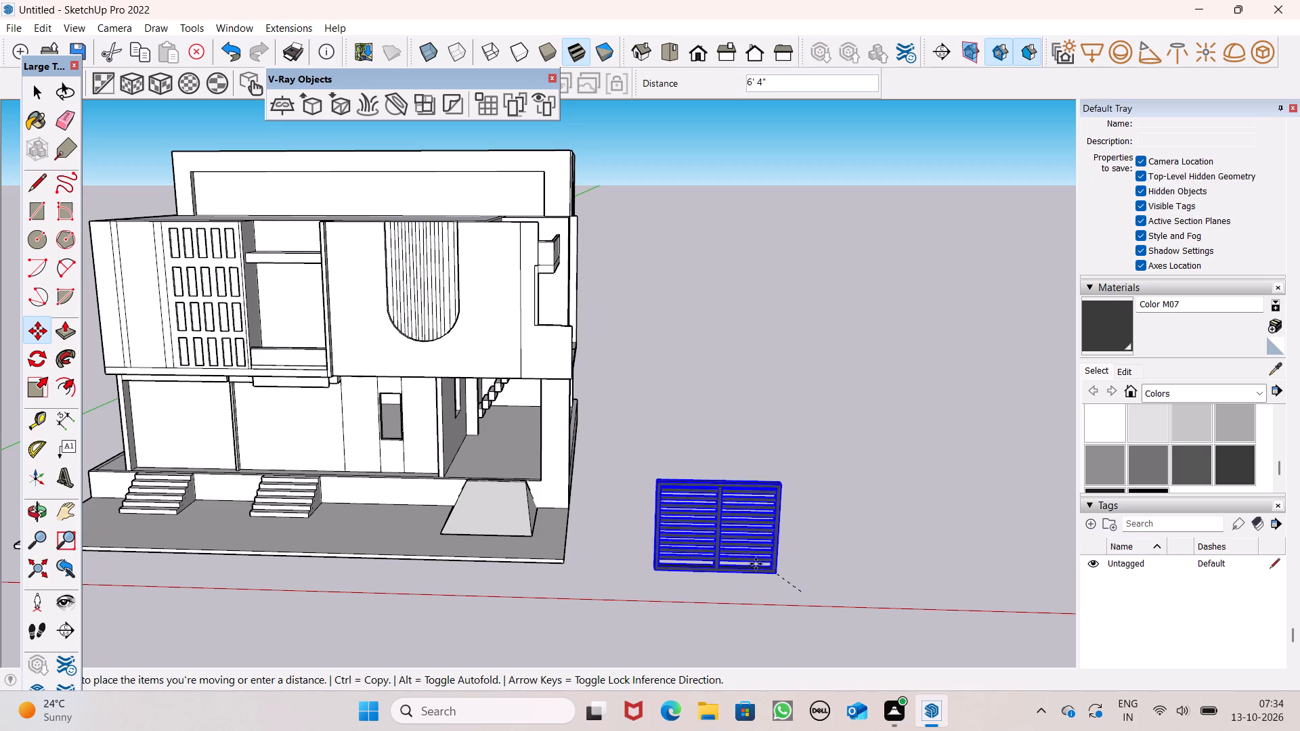
pyautogui.moveTo(756, 564); pyautogui.dragTo(538, 478)
pyautogui.scroll(8, 506, 412)
pyautogui.moveTo(651, 559); pyautogui.dragTo(550, 590, button='middle')
pyautogui.scroll(8, 555, 591)
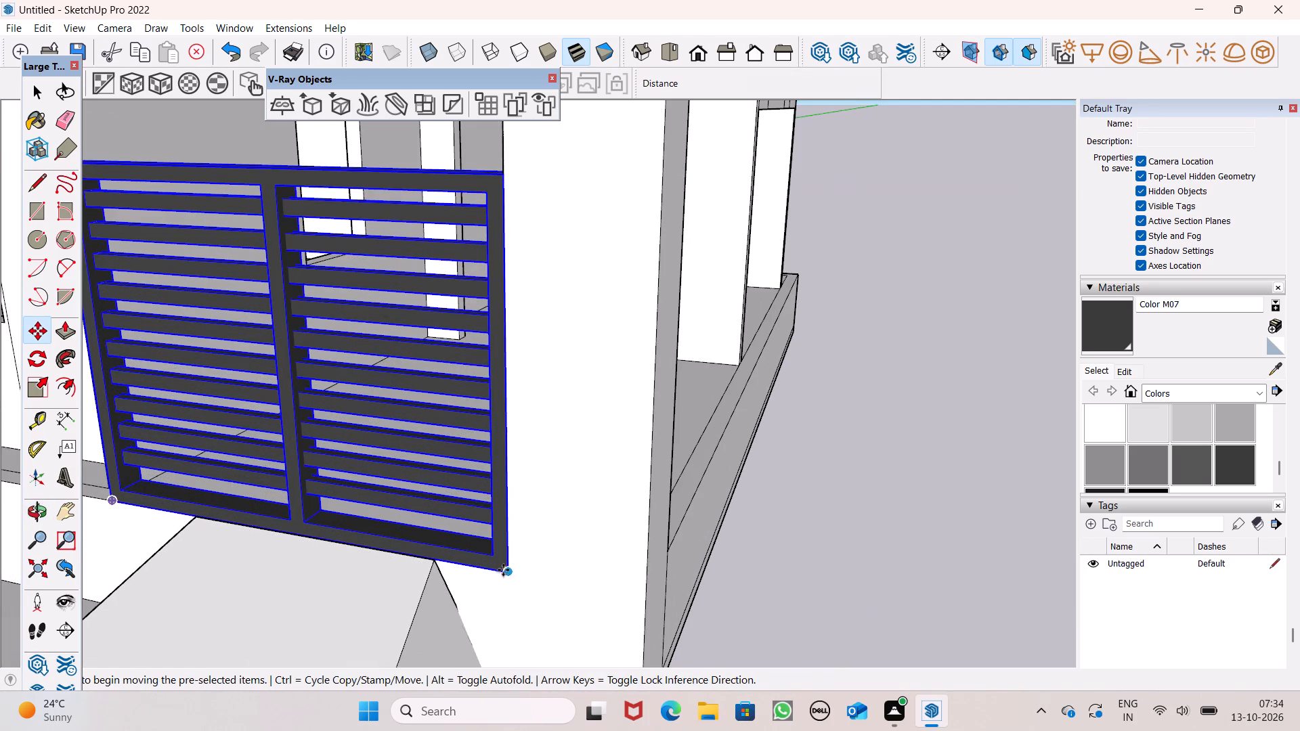
pyautogui.click(506, 570)
# Scale the louvred frame group down along the blue axis to lower its height in the porch opening.
pyautogui.scroll(-5, 538, 545)
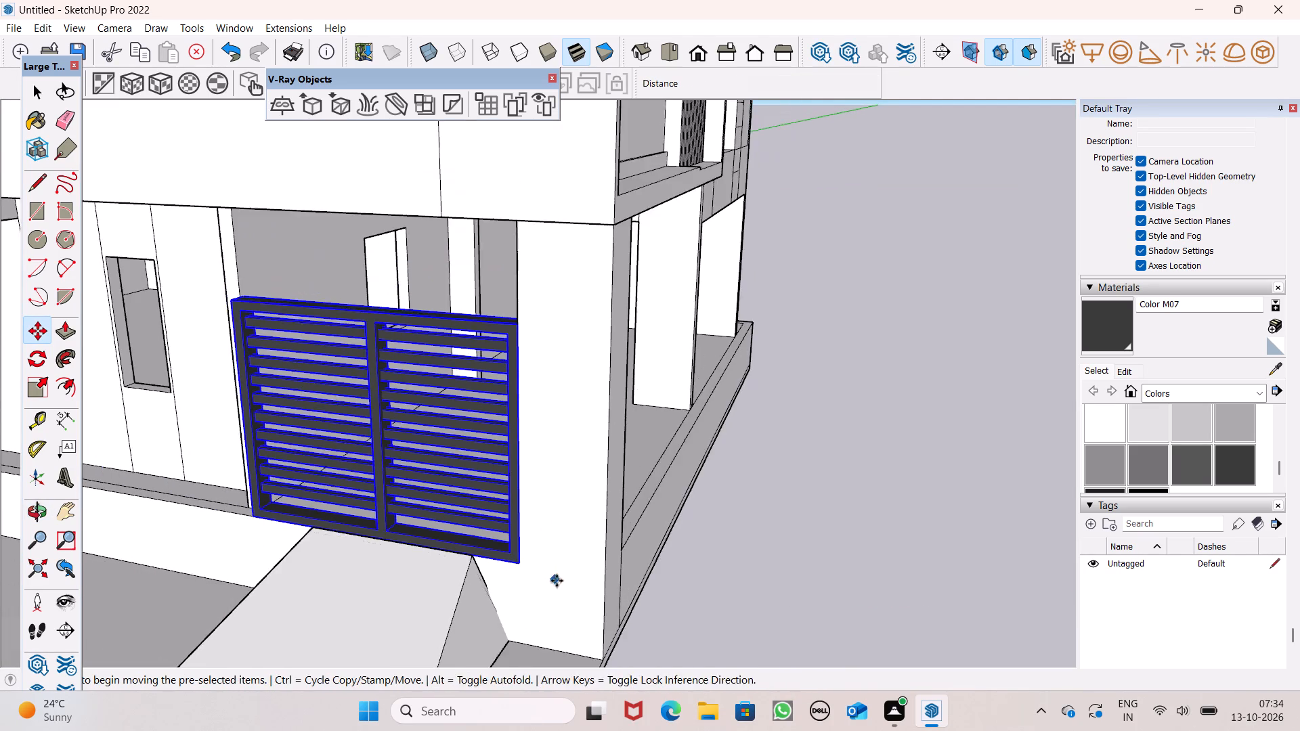
pyautogui.moveTo(579, 595); pyautogui.dragTo(643, 588, button='middle')
pyautogui.scroll(-6, 678, 489)
pyautogui.moveTo(689, 546); pyautogui.dragTo(1033, 517, button='middle')
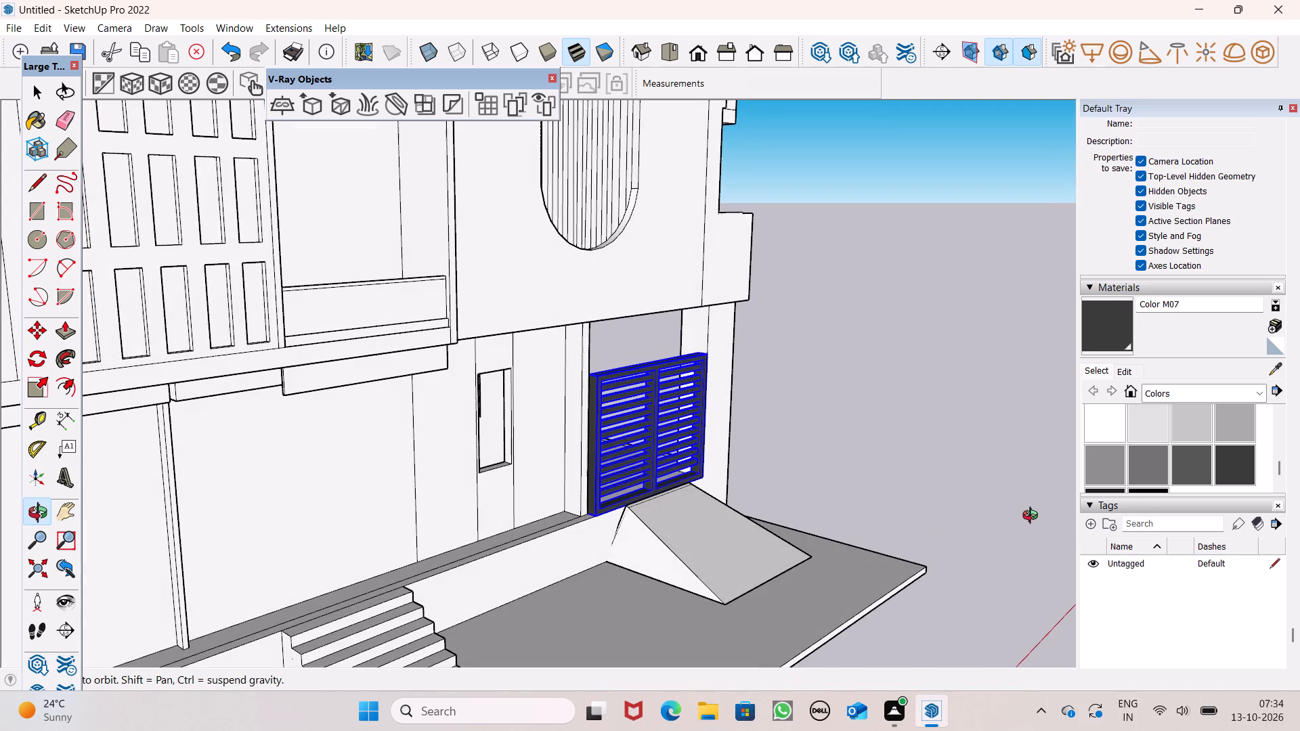
pyautogui.moveTo(1033, 517); pyautogui.dragTo(982, 605, button='middle')
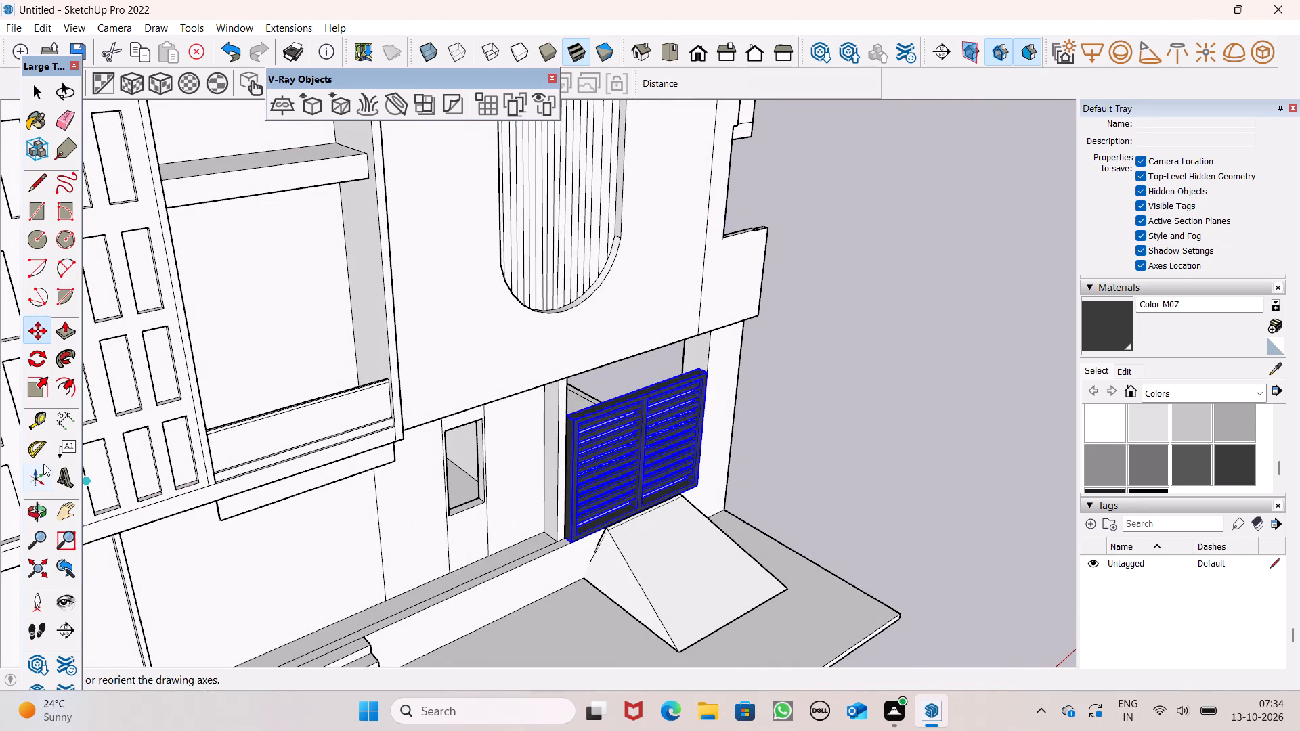
pyautogui.click(37, 391)
pyautogui.scroll(4, 462, 405)
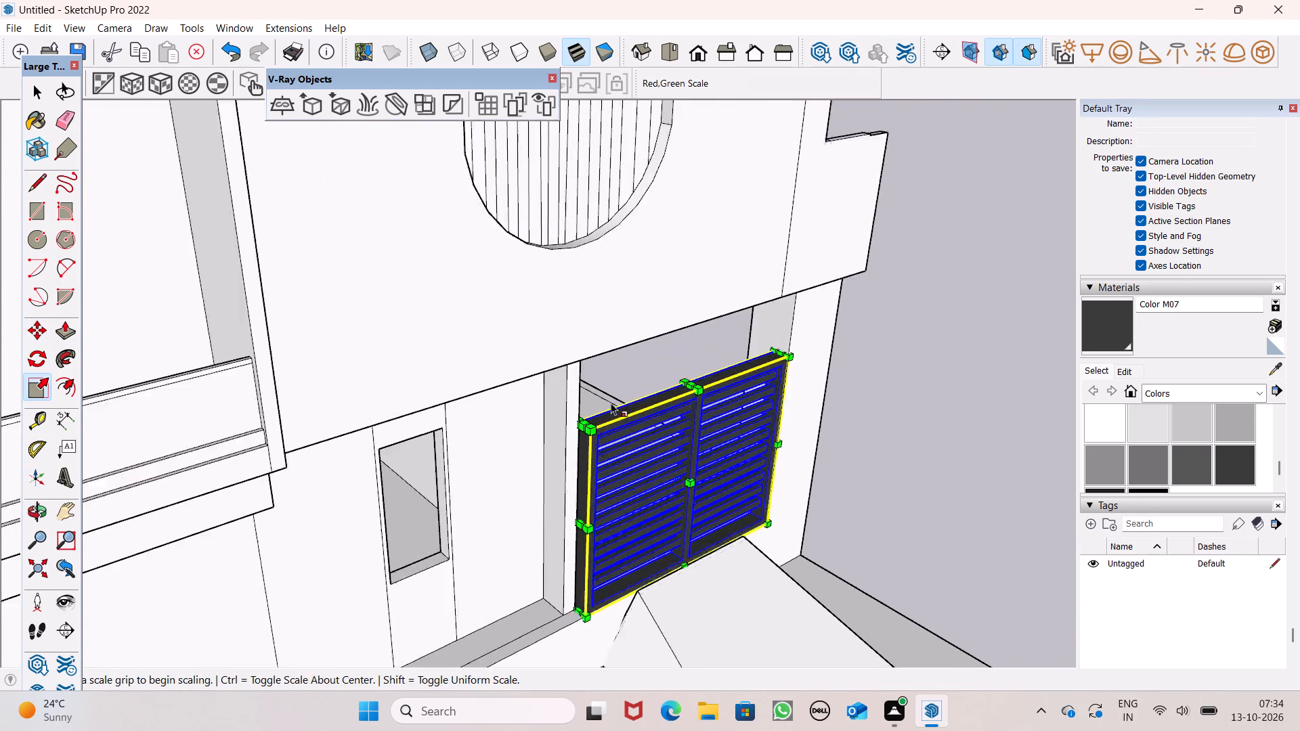
pyautogui.scroll(3, 611, 403)
pyautogui.moveTo(712, 380); pyautogui.dragTo(714, 393)
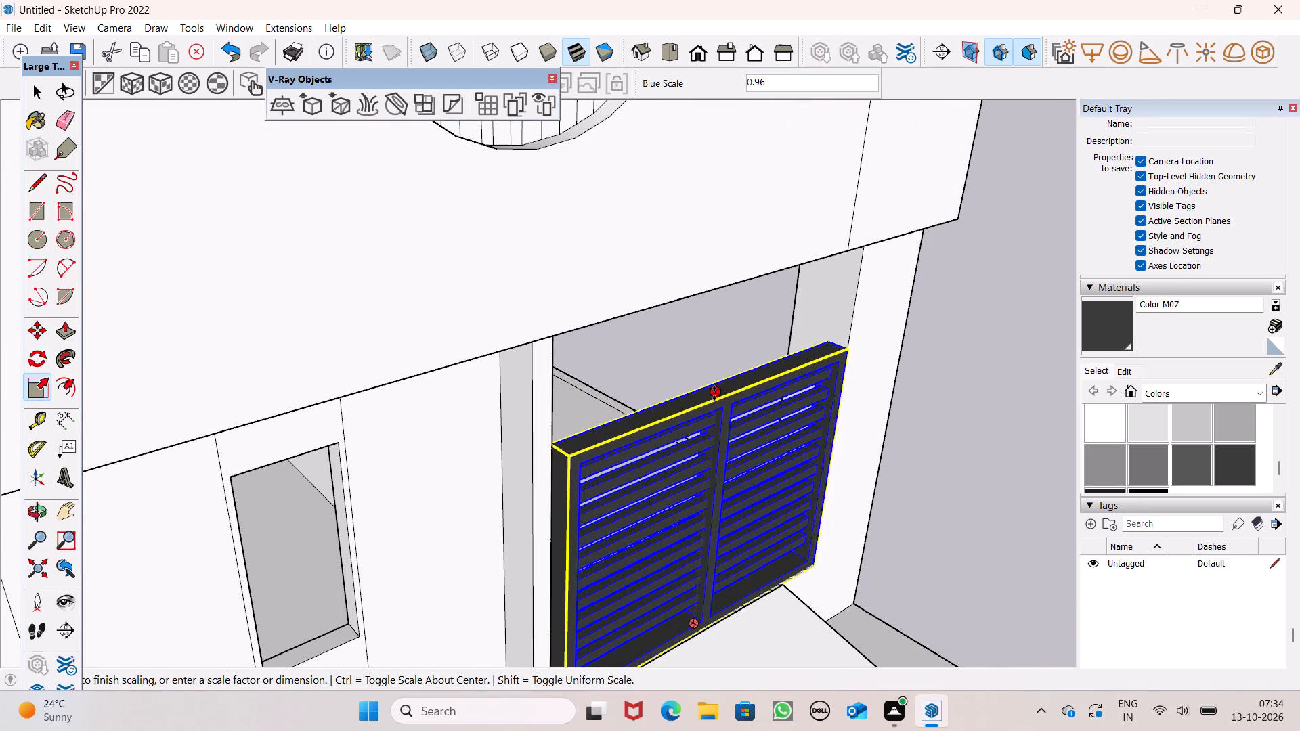
pyautogui.moveTo(714, 393); pyautogui.dragTo(715, 412)
pyautogui.scroll(-7, 678, 382)
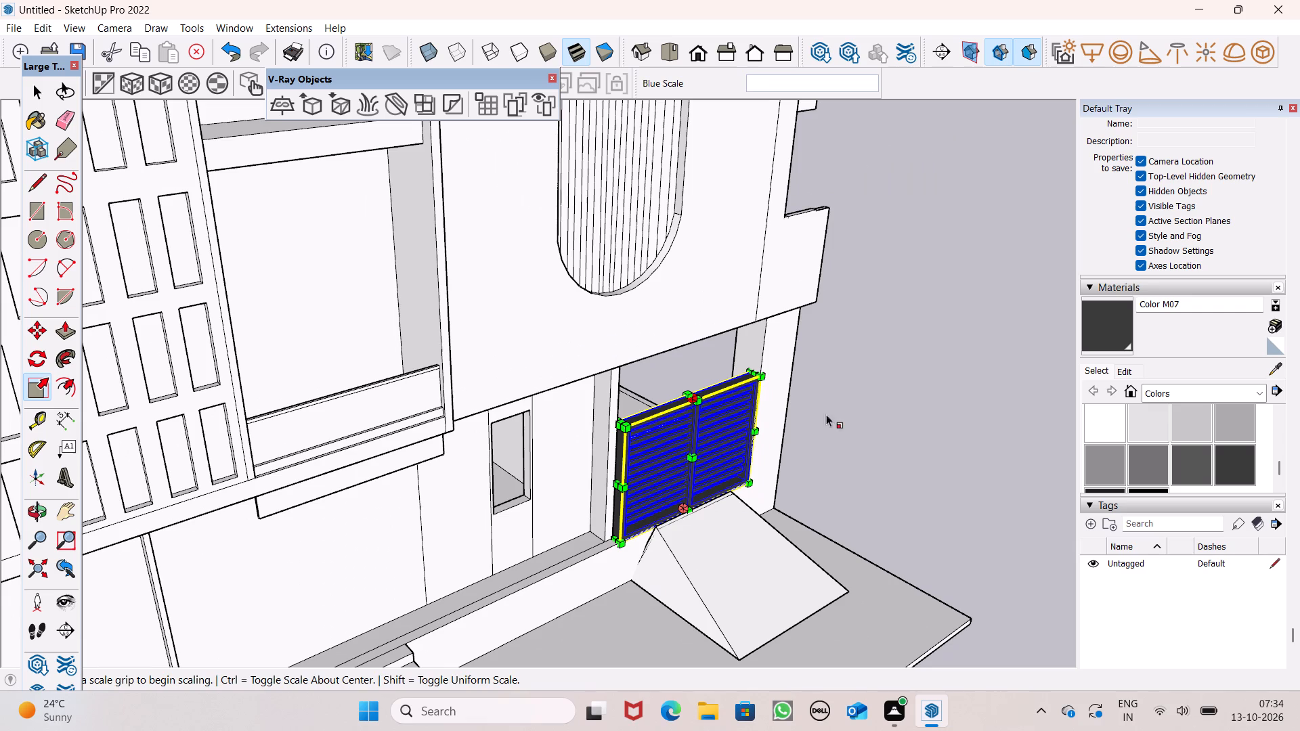
pyautogui.press('space')
pyautogui.click(846, 407)
# Pull the narrow front face of the pier beside the louvred frame forward by 9".
pyautogui.moveTo(808, 432); pyautogui.dragTo(590, 309, button='middle')
pyautogui.moveTo(601, 502); pyautogui.dragTo(621, 520, button='middle')
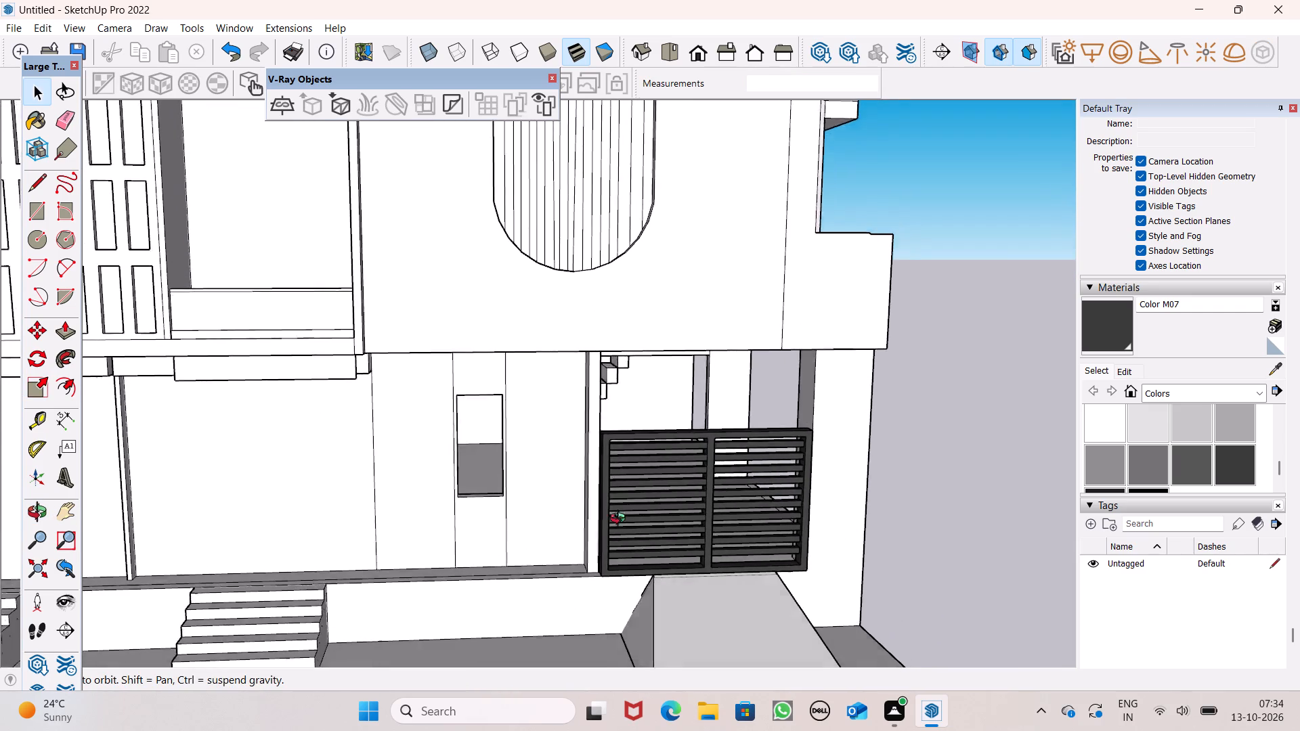
pyautogui.moveTo(621, 520); pyautogui.dragTo(636, 515, button='middle')
pyautogui.scroll(1, 590, 489)
pyautogui.click(64, 330)
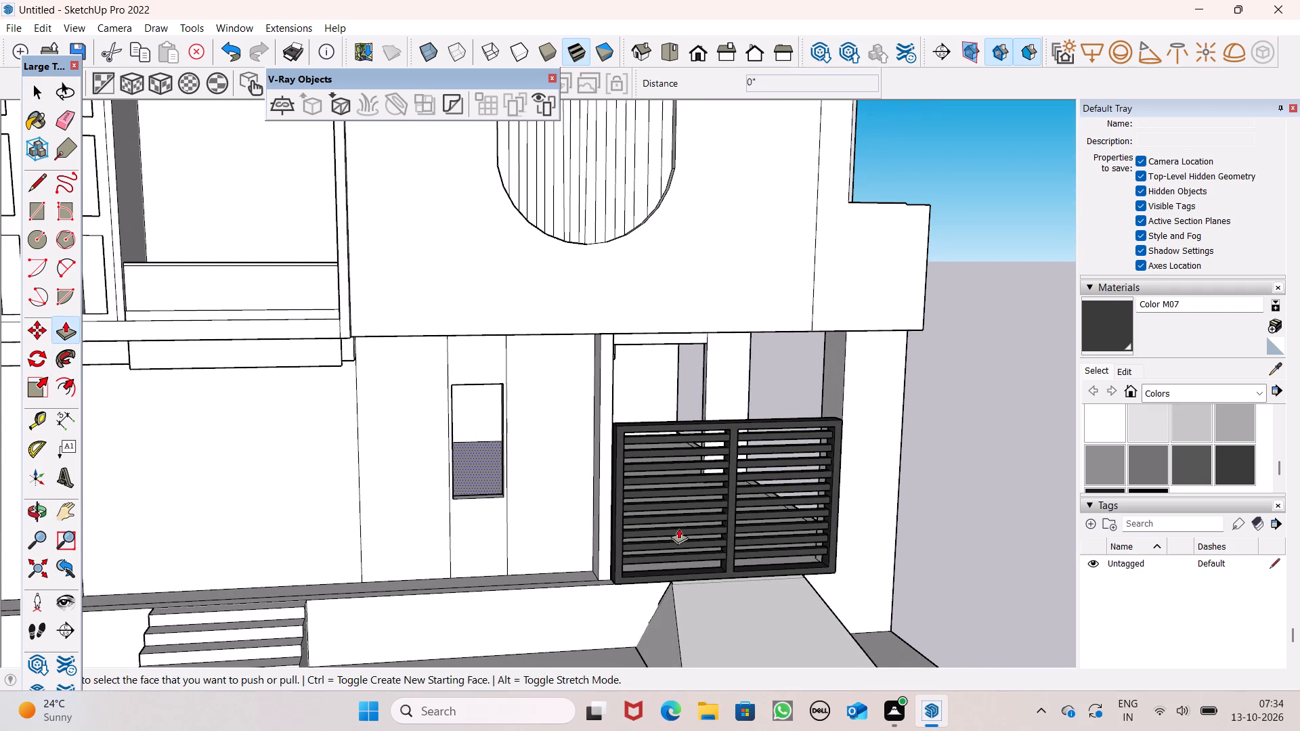
pyautogui.moveTo(676, 556); pyautogui.dragTo(794, 684, button='middle')
pyautogui.scroll(5, 695, 619)
pyautogui.moveTo(628, 551); pyautogui.dragTo(630, 565)
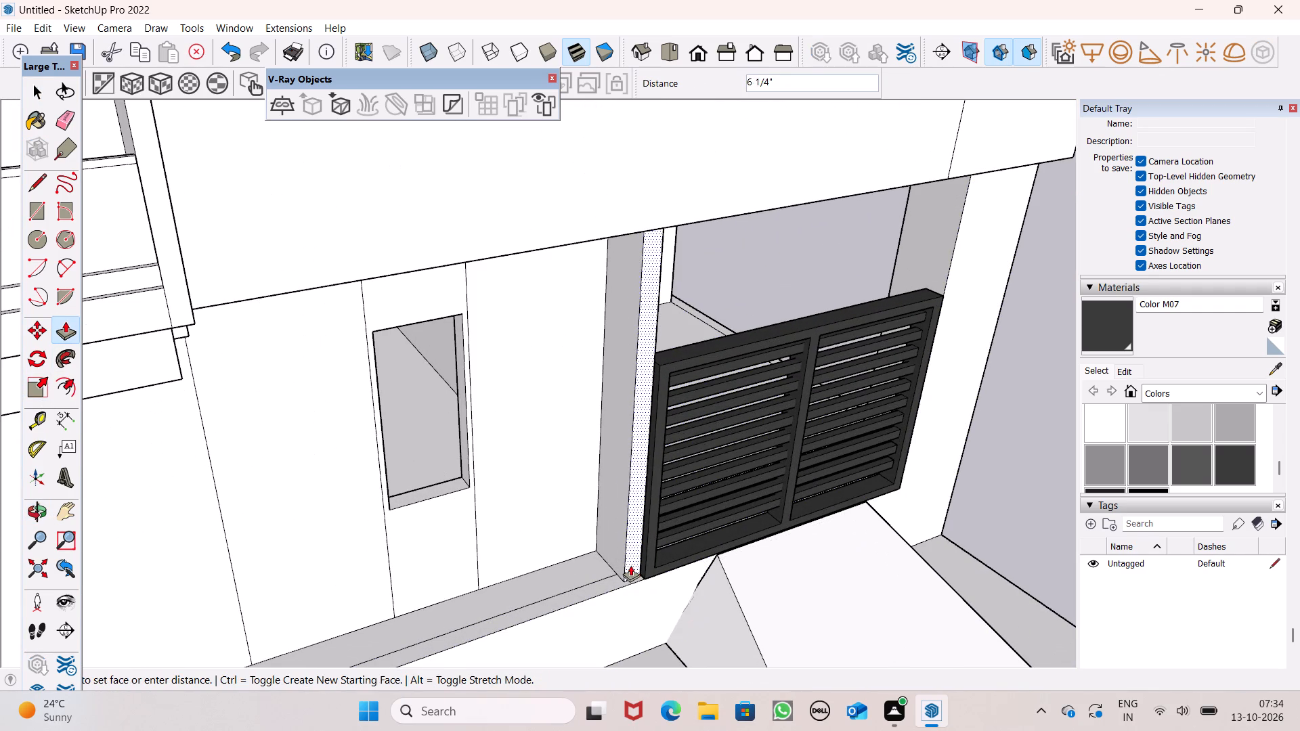
pyautogui.moveTo(630, 565); pyautogui.dragTo(632, 577)
pyautogui.scroll(-13, 886, 347)
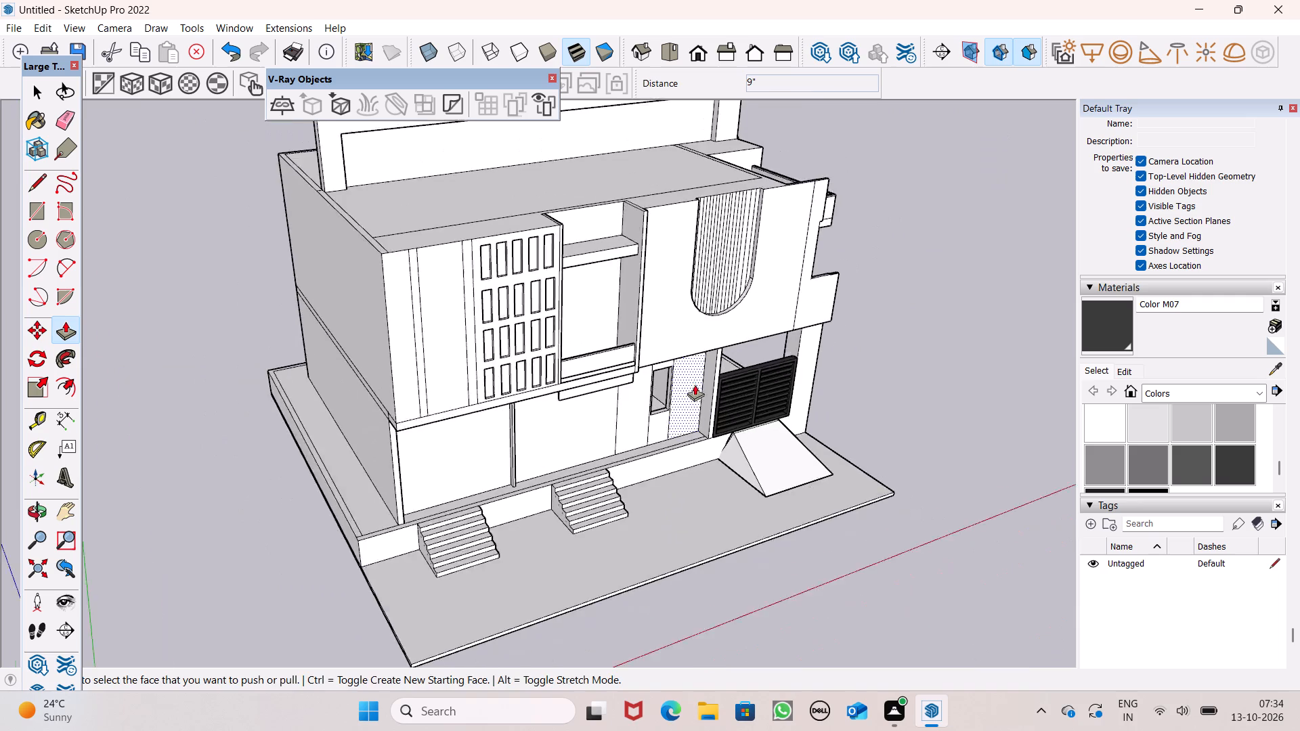
pyautogui.scroll(-3, 695, 384)
pyautogui.scroll(1, 810, 477)
pyautogui.moveTo(810, 477); pyautogui.dragTo(659, 390, button='middle')
pyautogui.press('space')
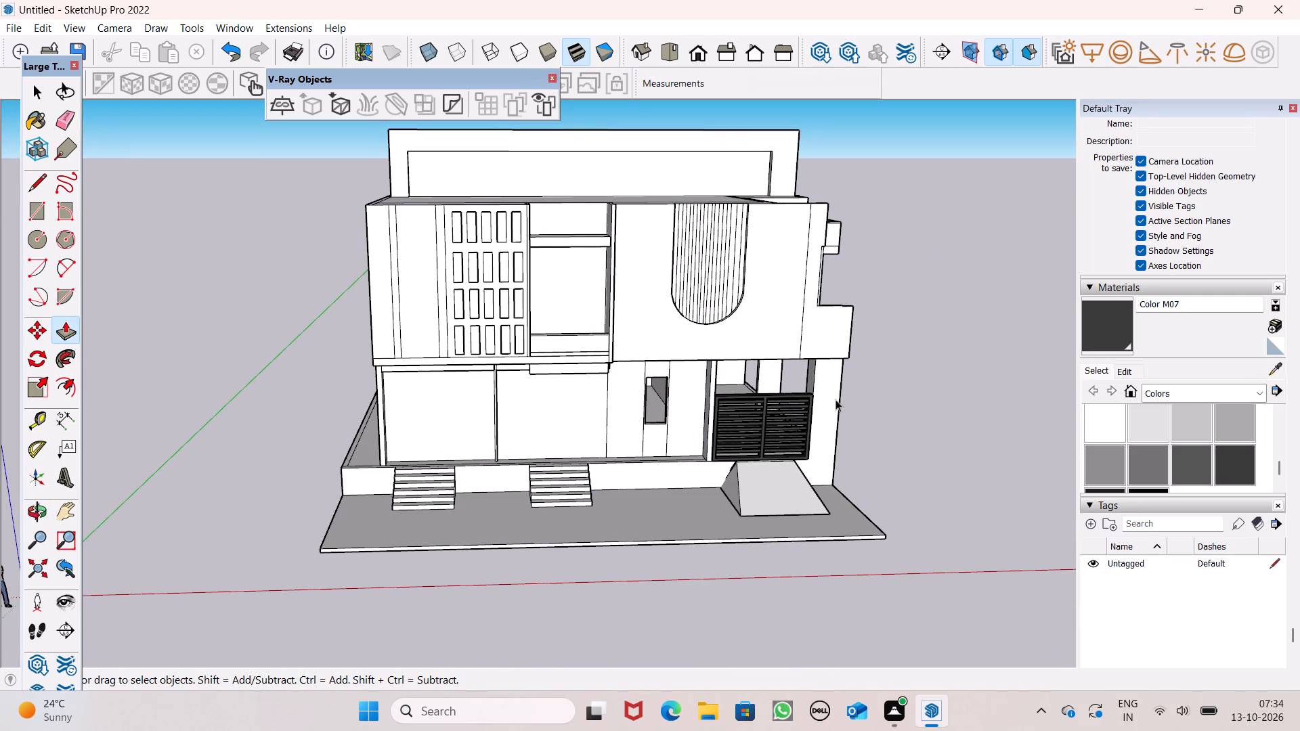
# Scale the louvred frame group down slightly more along the blue axis from its top.
pyautogui.scroll(2, 796, 377)
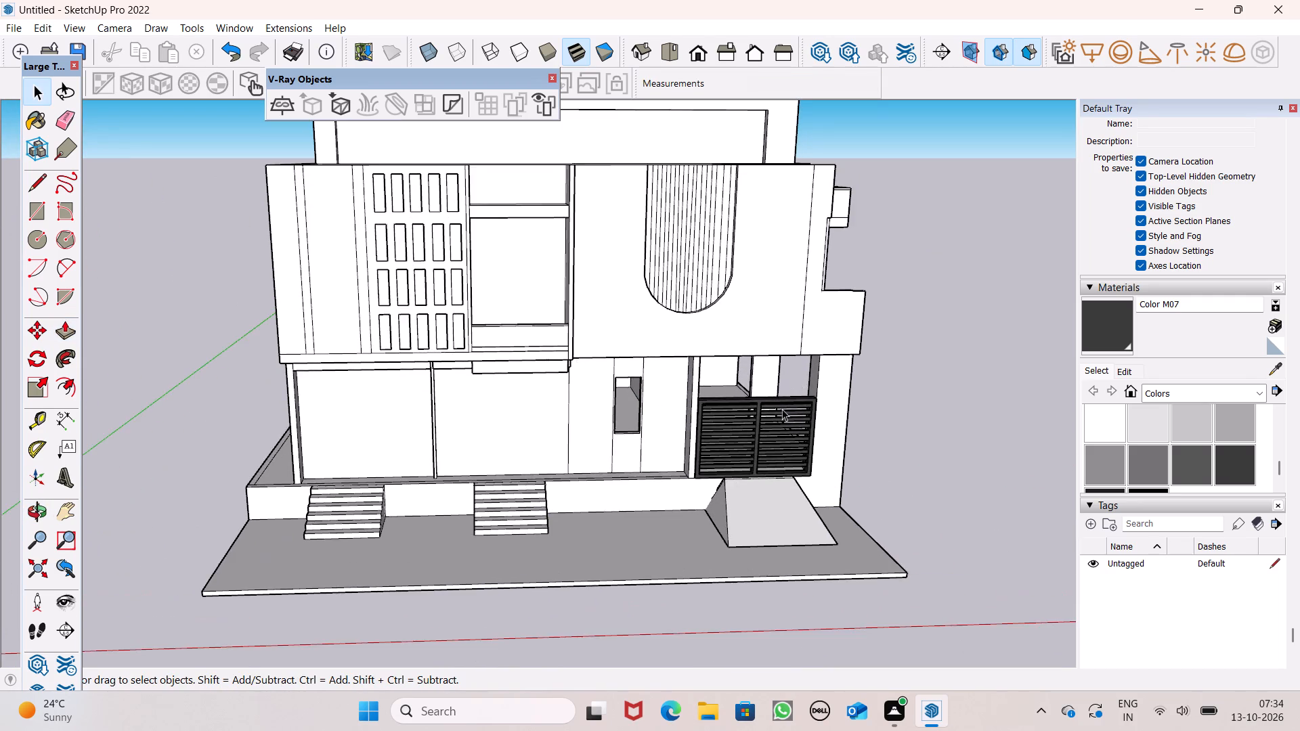
pyautogui.moveTo(781, 412); pyautogui.dragTo(729, 350, button='middle')
pyautogui.click(729, 429)
pyautogui.moveTo(751, 440); pyautogui.dragTo(798, 517, button='middle')
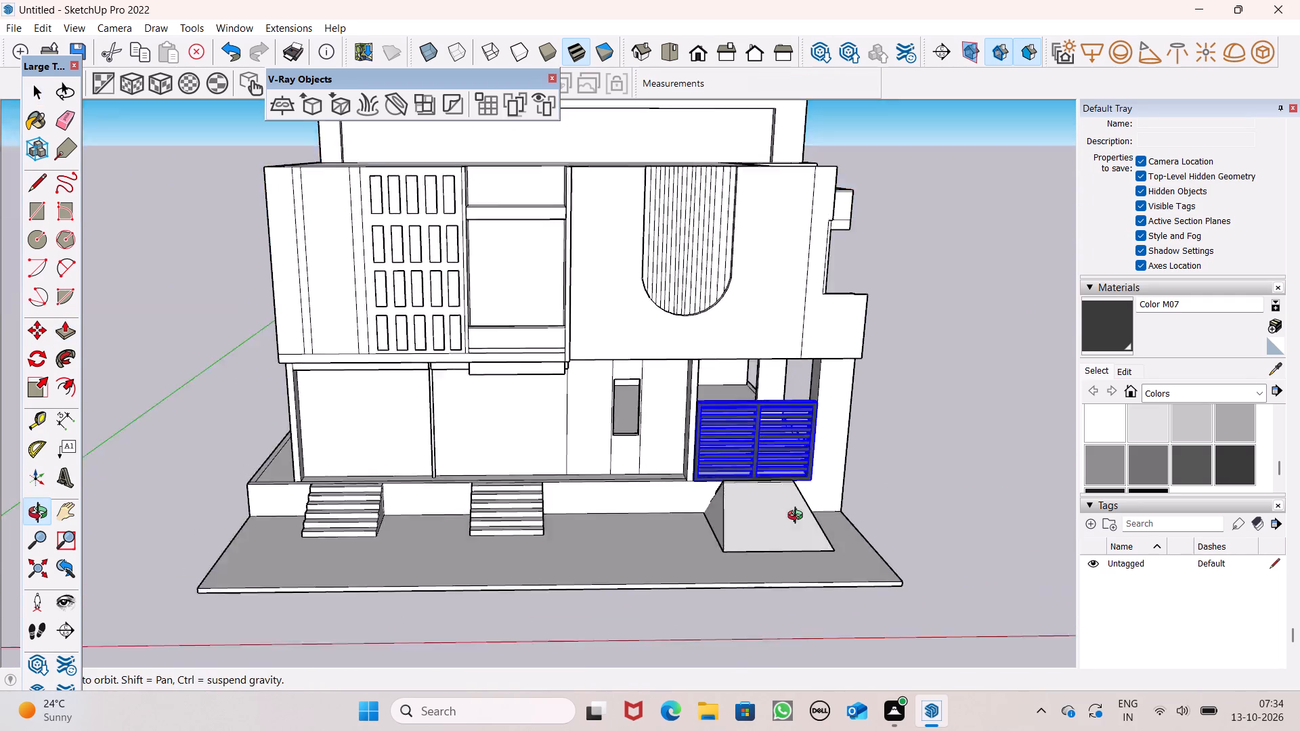
pyautogui.moveTo(798, 517); pyautogui.dragTo(837, 563, button='middle')
pyautogui.scroll(4, 777, 408)
pyautogui.moveTo(764, 461); pyautogui.dragTo(810, 539, button='middle')
pyautogui.scroll(3, 788, 382)
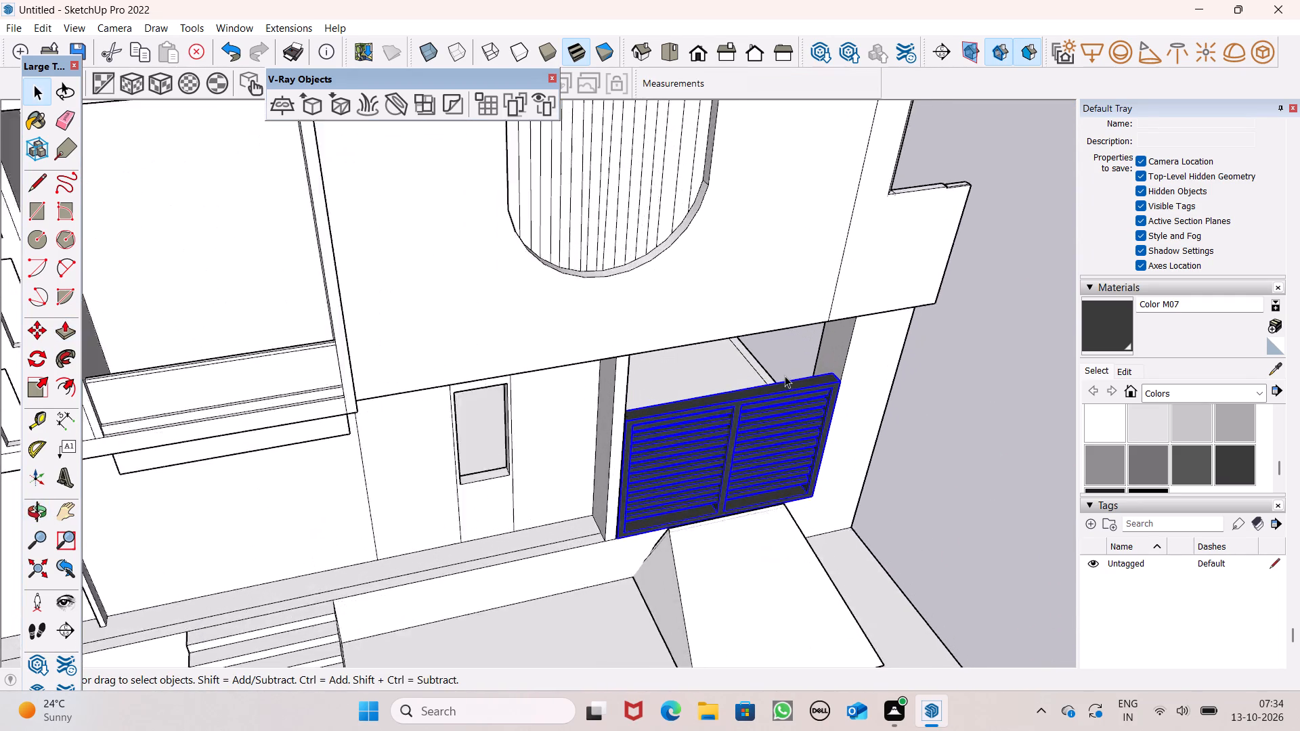
pyautogui.scroll(3, 785, 376)
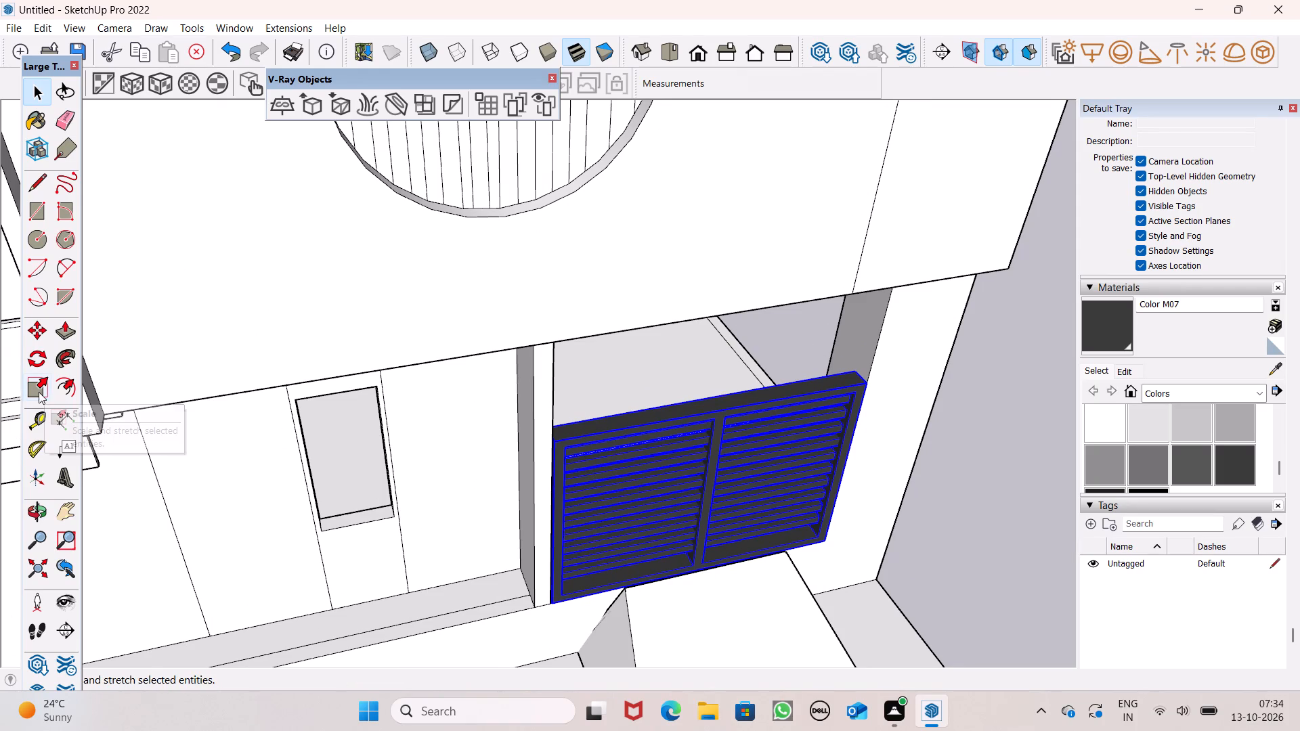
pyautogui.moveTo(37, 391); pyautogui.dragTo(47, 389)
pyautogui.scroll(6, 674, 405)
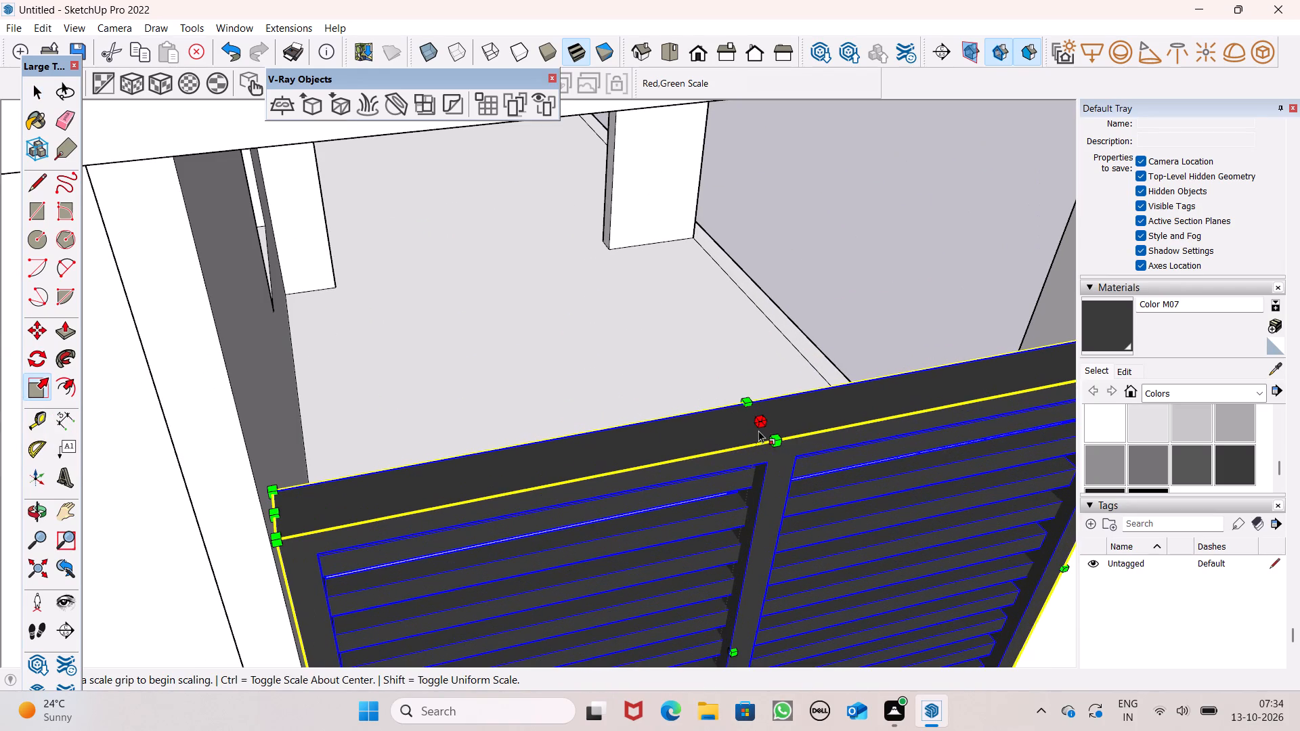
pyautogui.moveTo(762, 424); pyautogui.dragTo(758, 450)
pyautogui.scroll(-9, 689, 371)
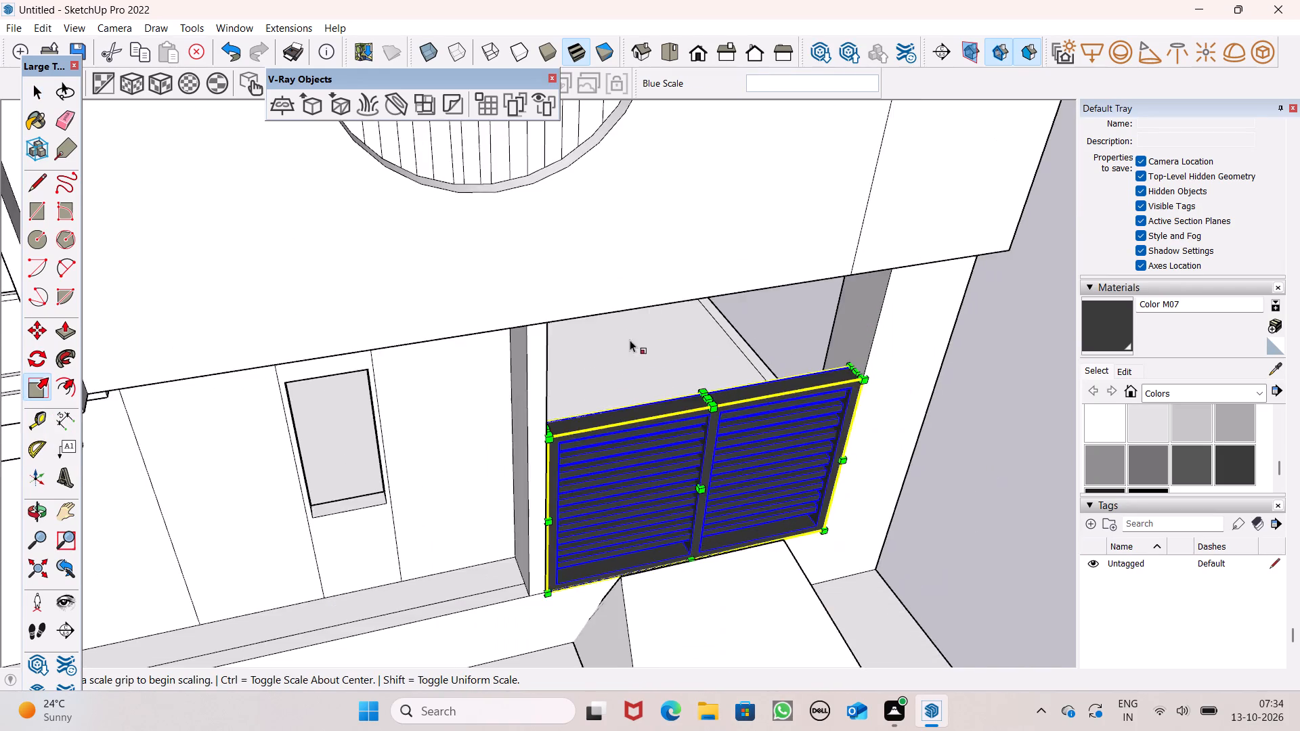
pyautogui.scroll(-3, 630, 340)
pyautogui.press('space')
pyautogui.click(865, 449)
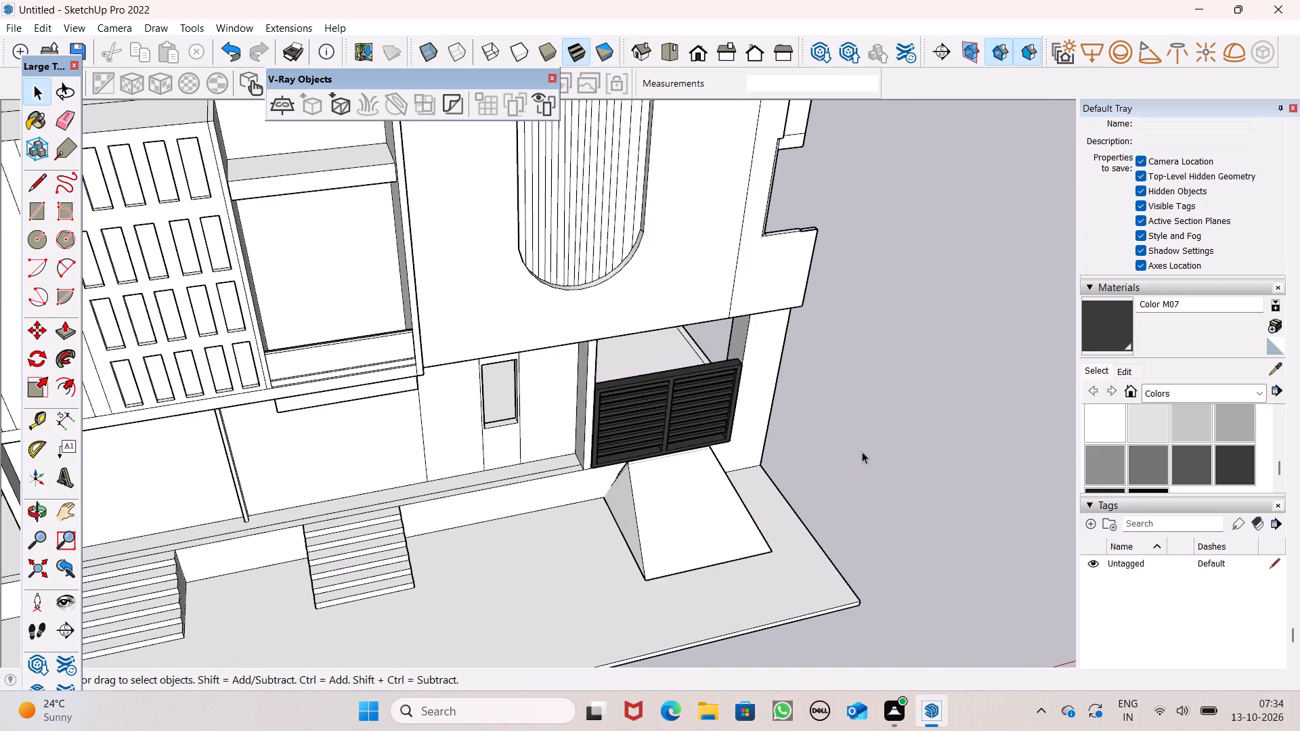
# Copy the louvred frame group from the porch opening to the empty ground beside the open side of the house.
pyautogui.scroll(-2, 855, 458)
pyautogui.moveTo(856, 491); pyautogui.dragTo(452, 342, button='middle')
pyautogui.scroll(-1, 492, 332)
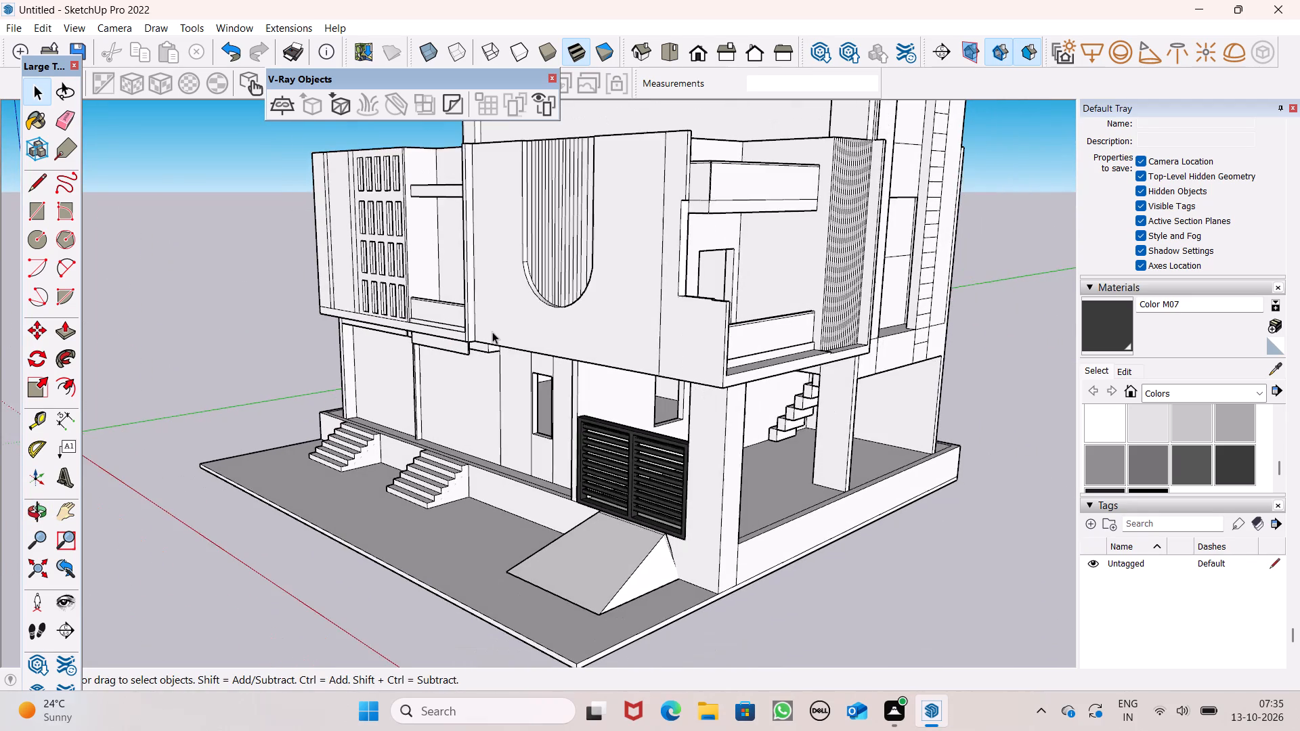
pyautogui.scroll(-4, 492, 332)
pyautogui.click(586, 416)
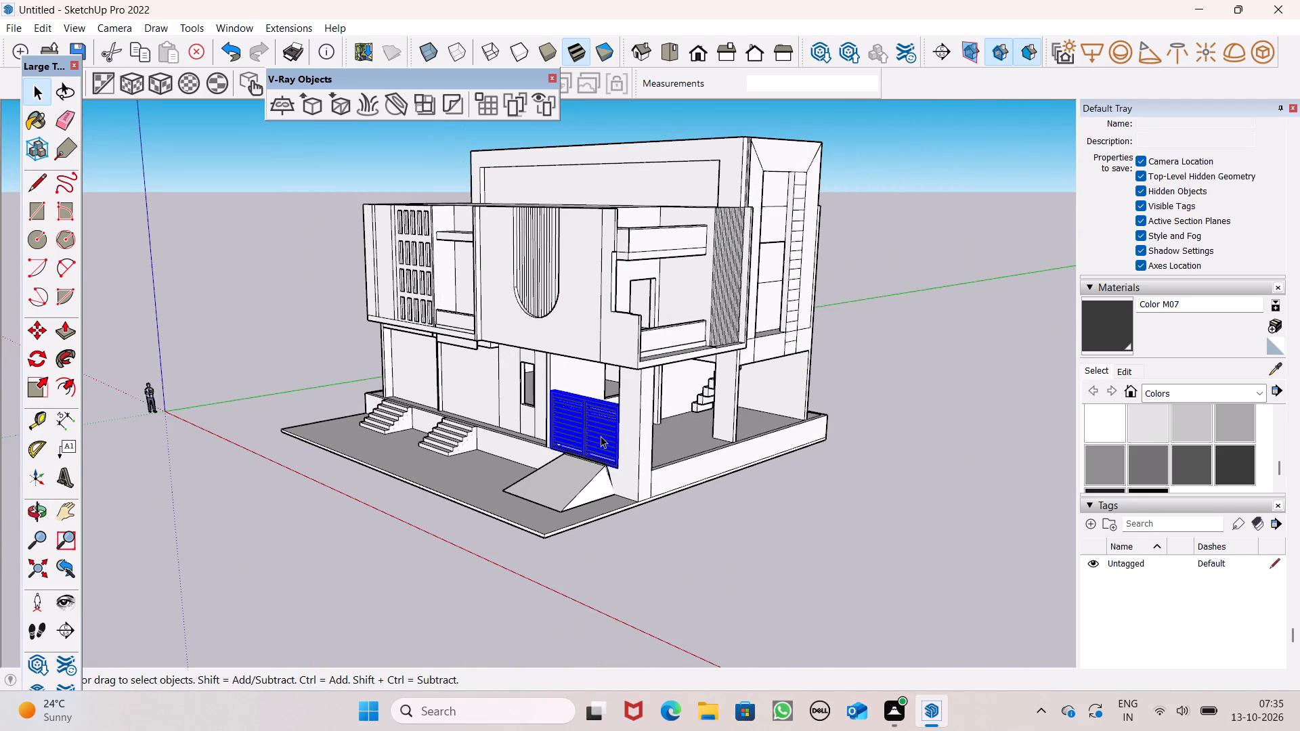
pyautogui.press('m')
pyautogui.press('Return')
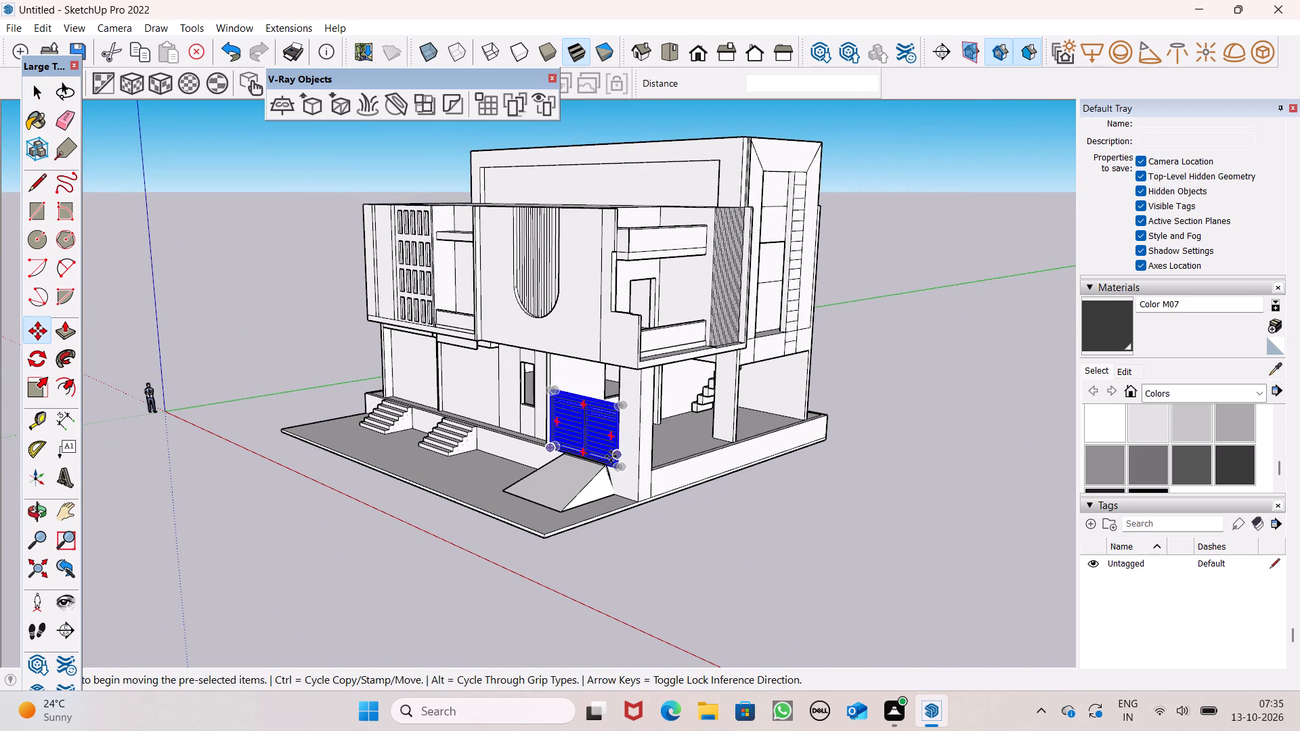
pyautogui.moveTo(615, 465); pyautogui.dragTo(1086, 535)
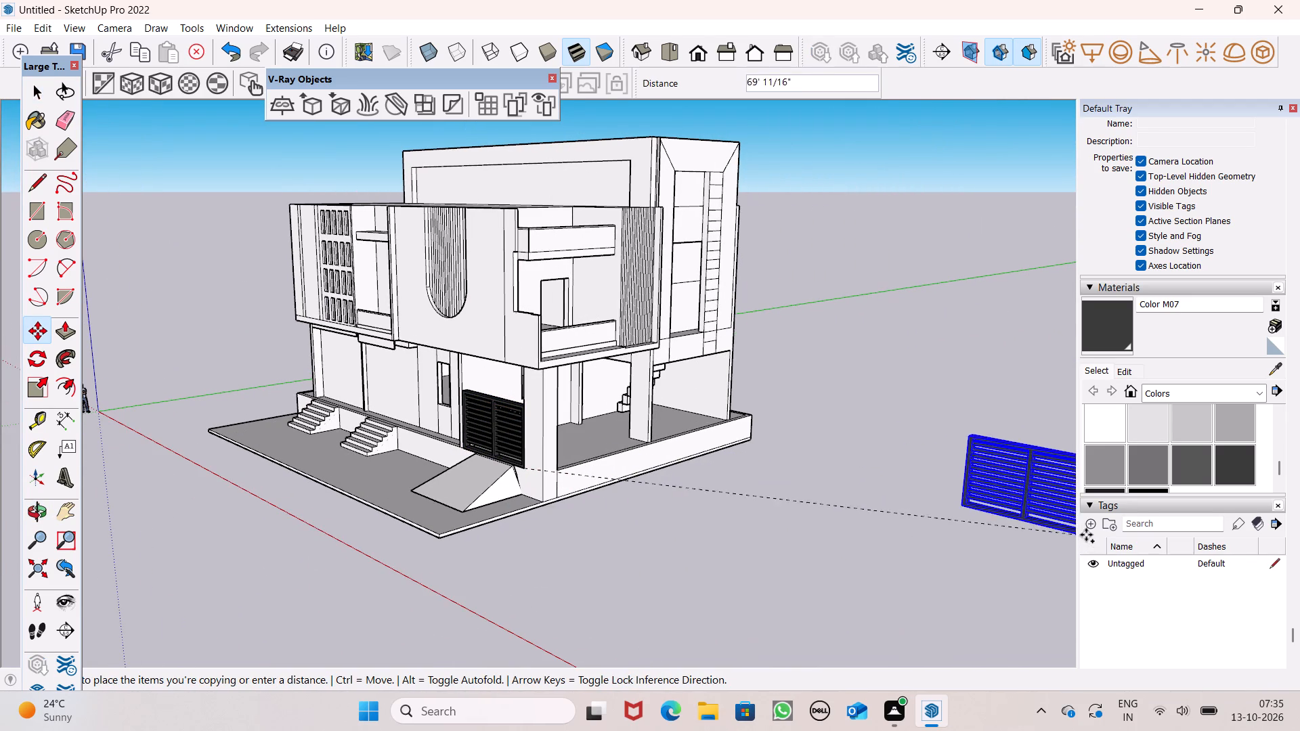
pyautogui.moveTo(1086, 535); pyautogui.dragTo(953, 443)
pyautogui.press('space')
pyautogui.click(882, 456)
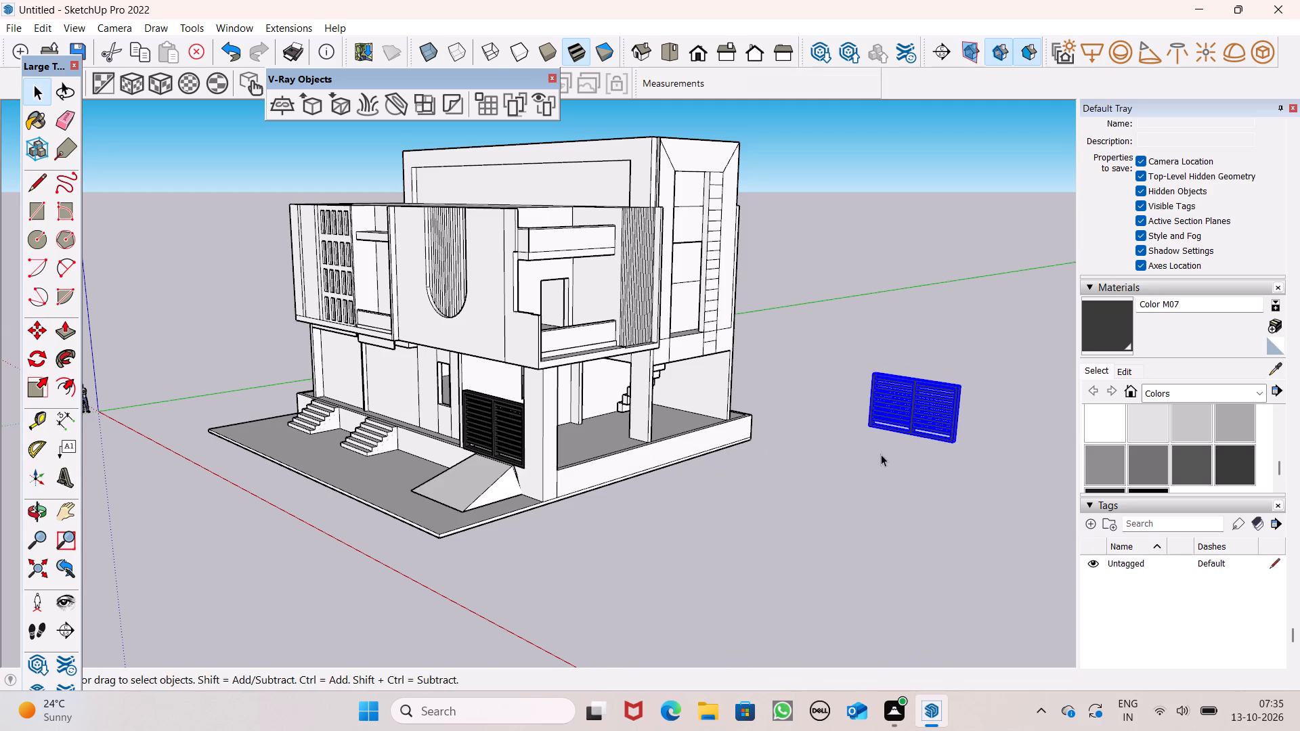
# Pull the stair-facing side of the middle ground-floor column on the open side outward by about 1' 6 13/16".
pyautogui.moveTo(812, 424); pyautogui.dragTo(529, 453, button='middle')
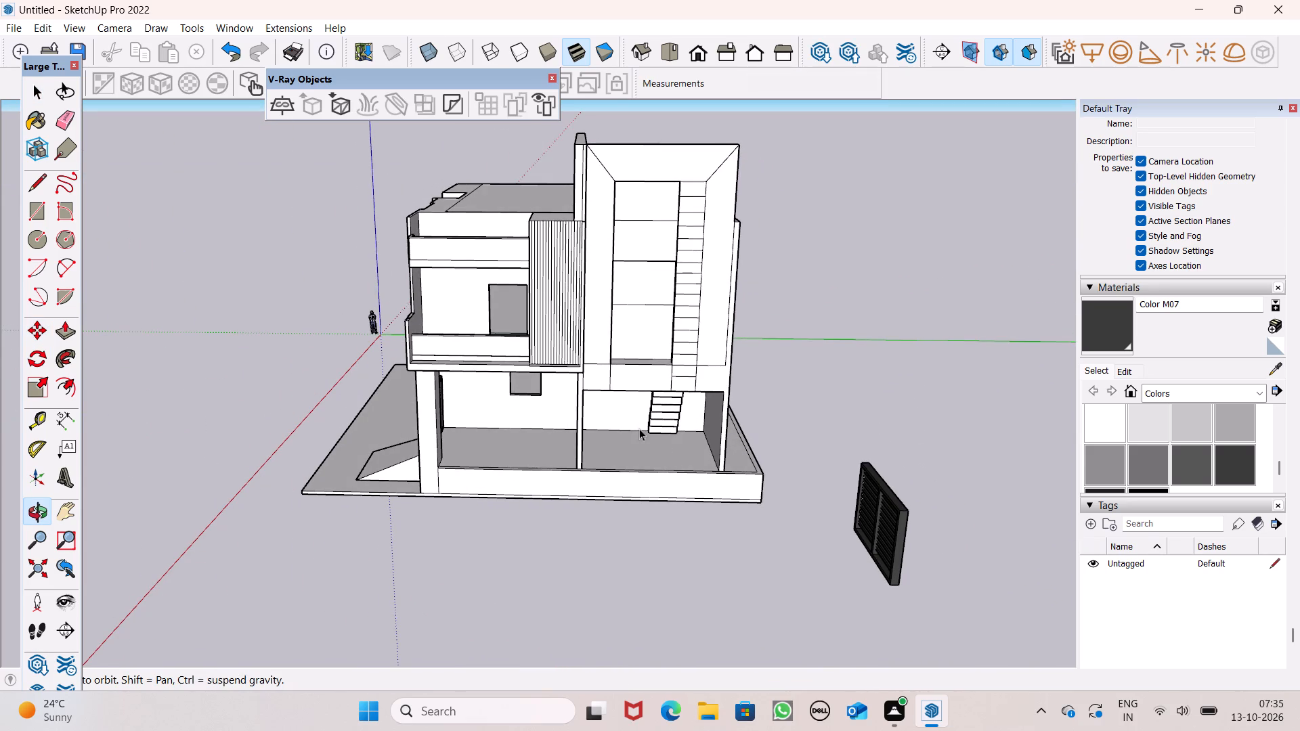
pyautogui.moveTo(630, 457); pyautogui.dragTo(606, 470, button='middle')
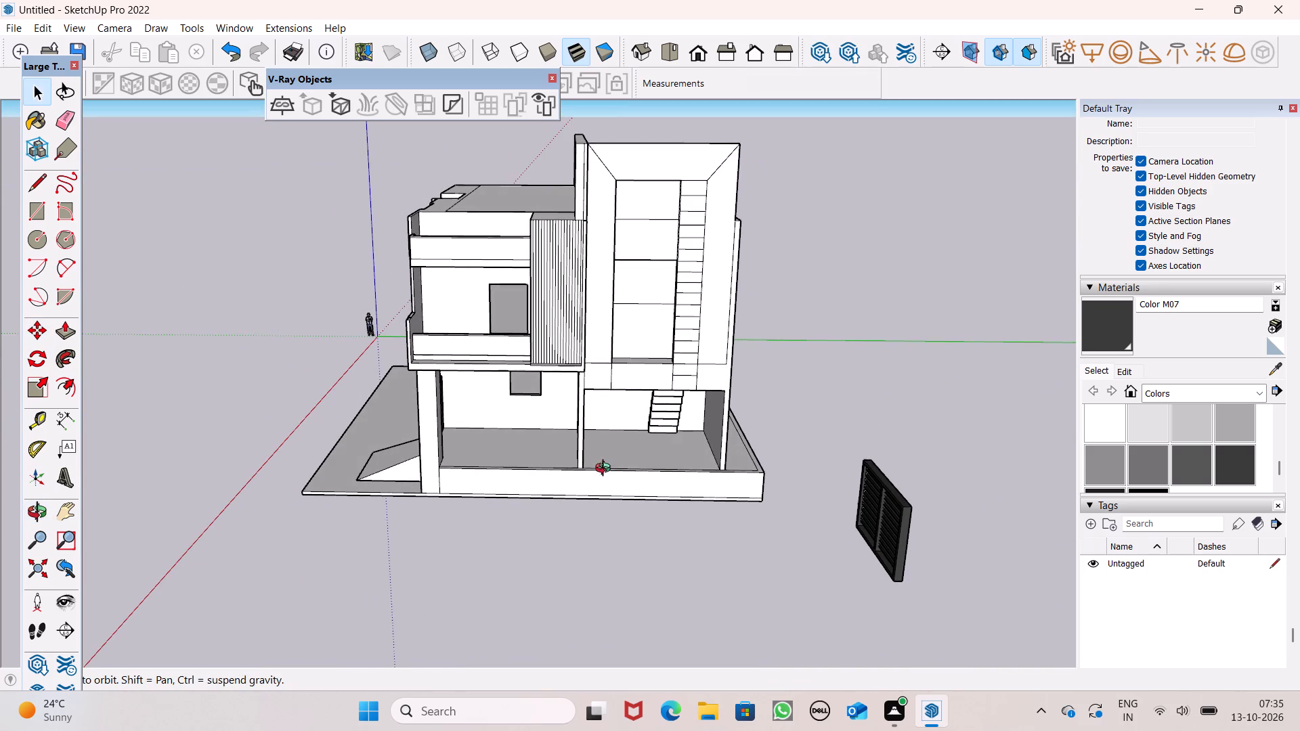
pyautogui.moveTo(606, 470); pyautogui.dragTo(489, 451, button='middle')
pyautogui.scroll(6, 490, 451)
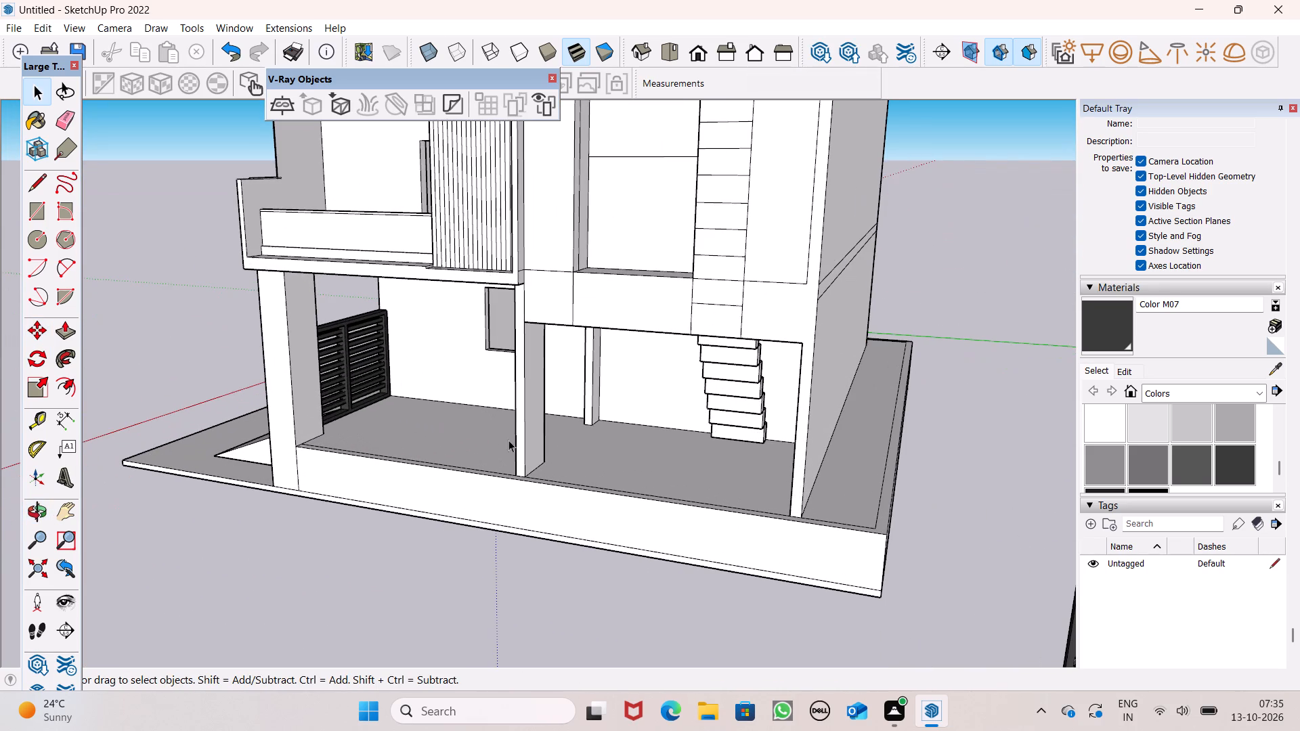
pyautogui.click(59, 335)
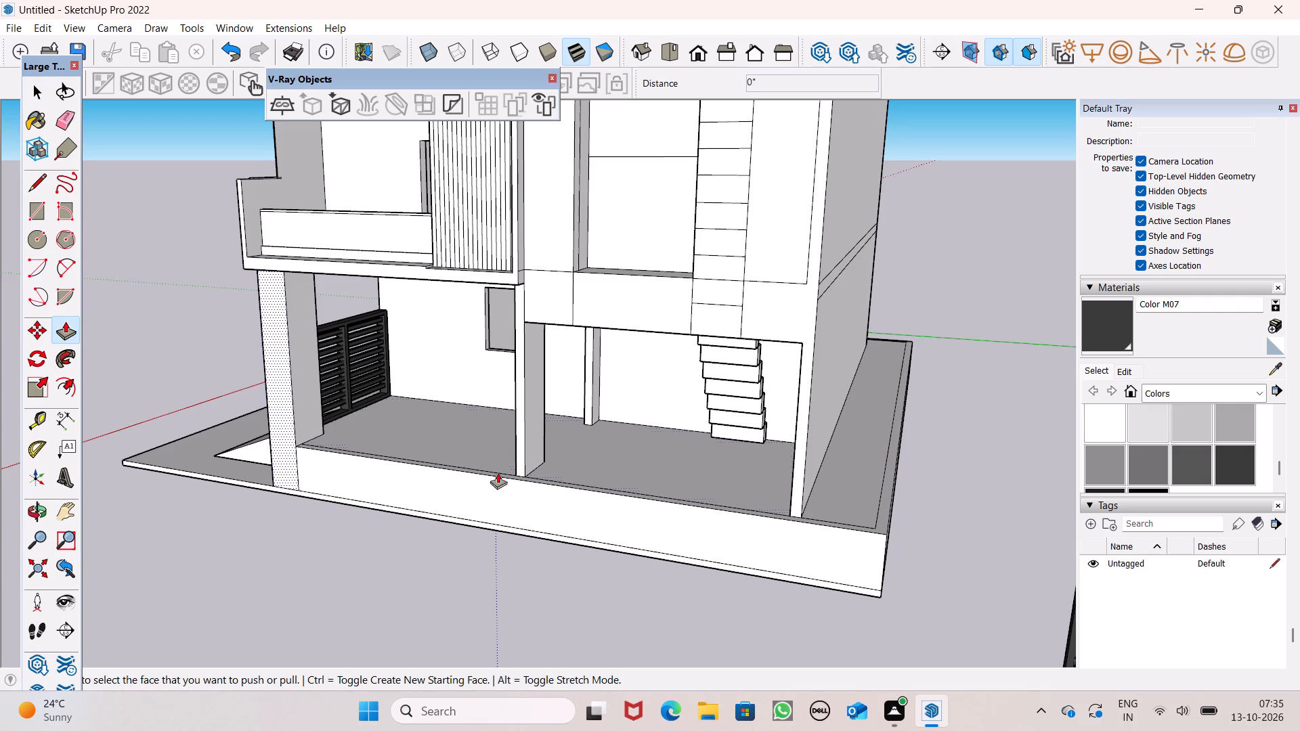
pyautogui.scroll(1, 627, 385)
pyautogui.moveTo(628, 396); pyautogui.dragTo(628, 399, button='middle')
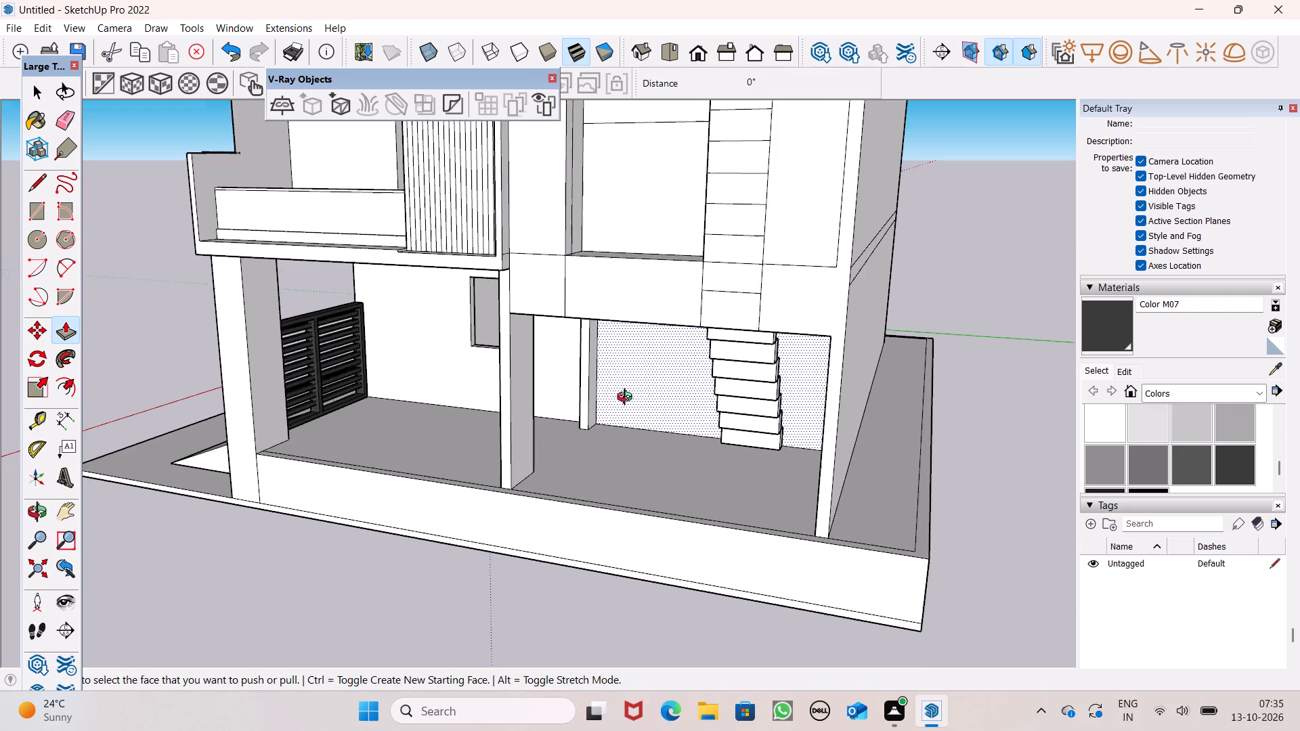
pyautogui.moveTo(628, 399); pyautogui.dragTo(579, 449, button='middle')
pyautogui.scroll(1, 497, 471)
pyautogui.moveTo(463, 464); pyautogui.dragTo(472, 474)
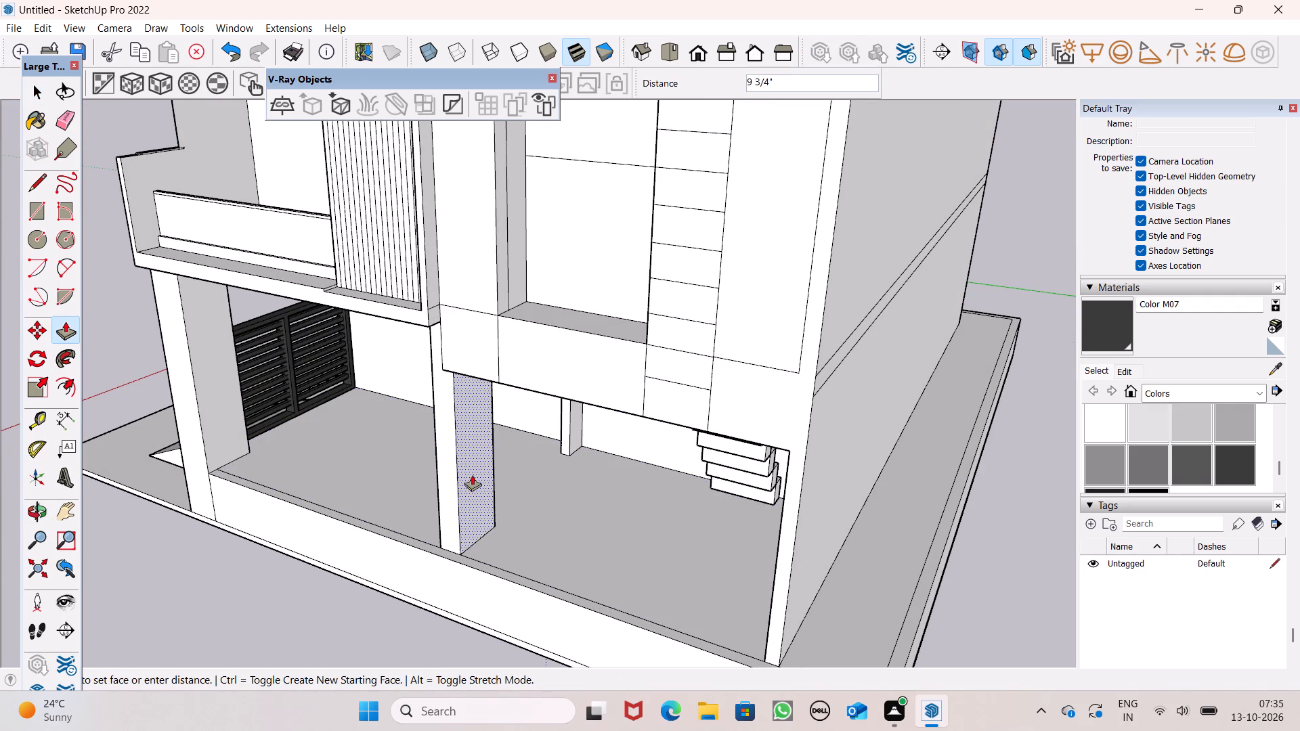
pyautogui.moveTo(472, 474); pyautogui.dragTo(479, 487)
pyautogui.scroll(-1, 497, 487)
pyautogui.moveTo(495, 506); pyautogui.dragTo(586, 485, button='middle')
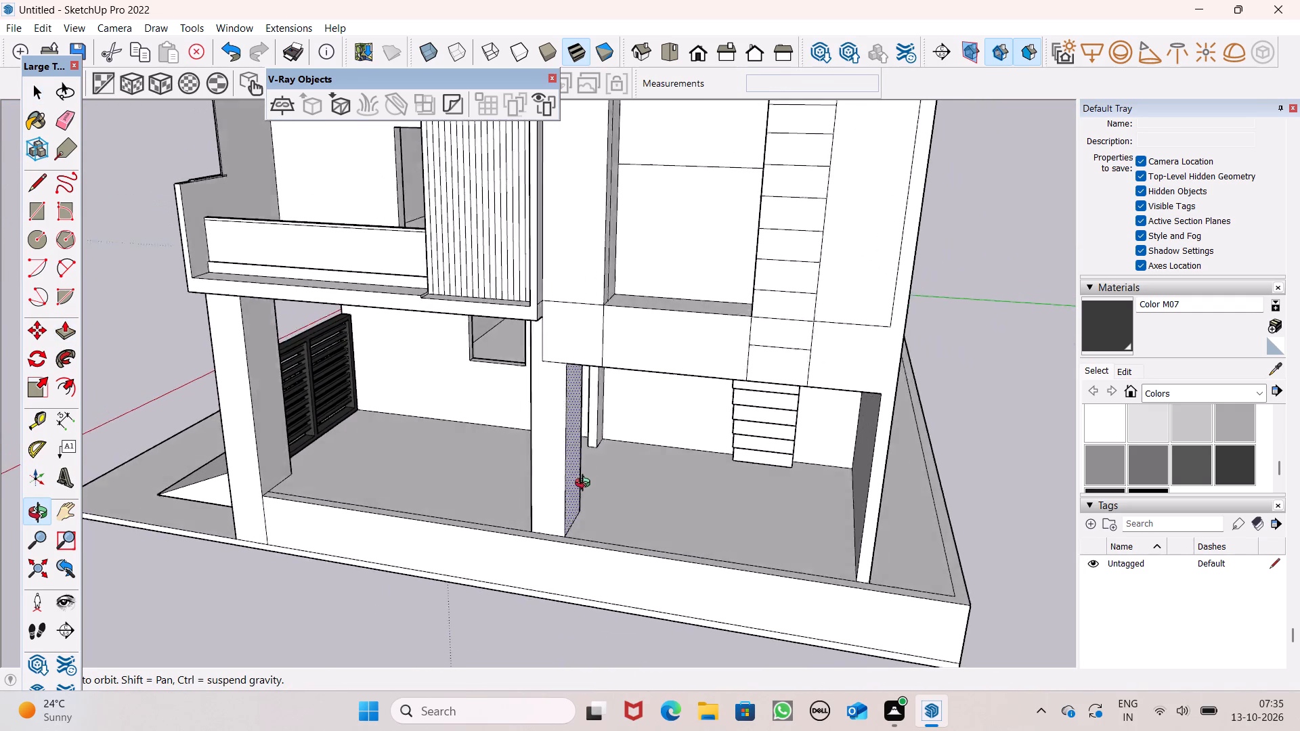
pyautogui.moveTo(586, 485); pyautogui.dragTo(638, 447, button='middle')
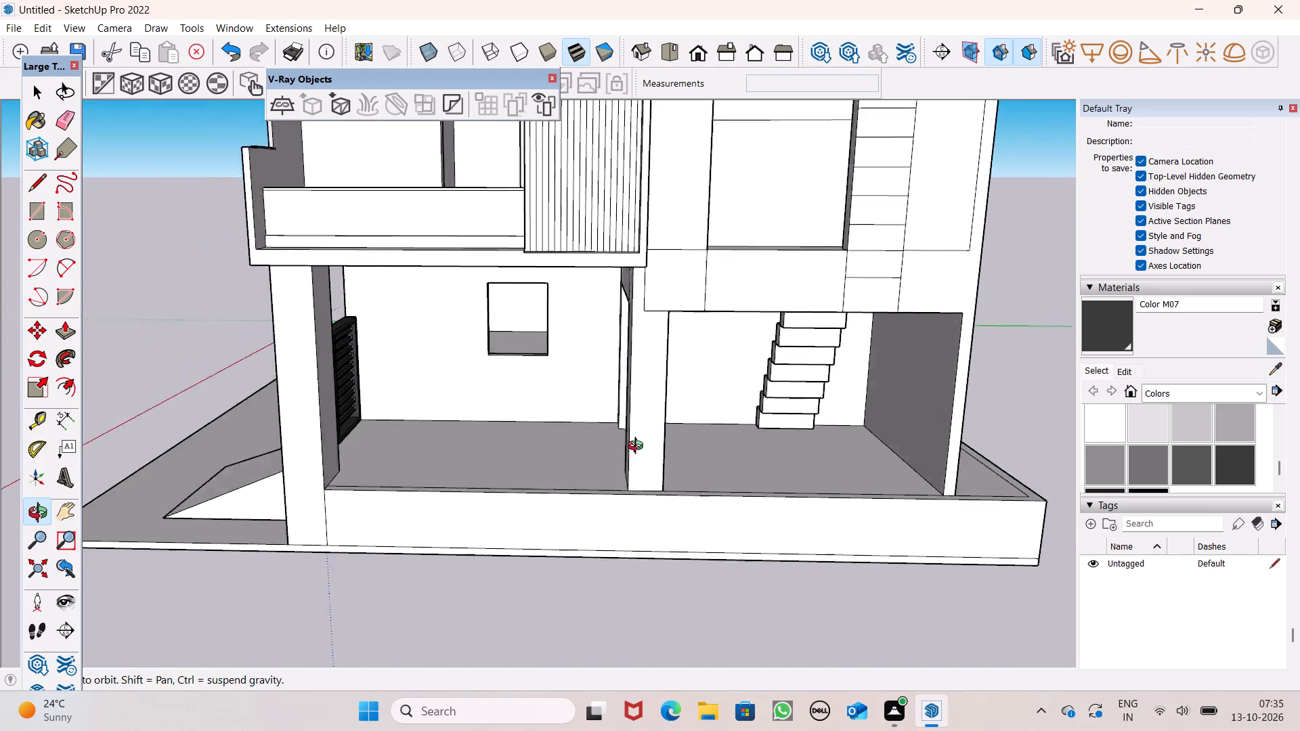
pyautogui.moveTo(638, 447); pyautogui.dragTo(532, 430, button='middle')
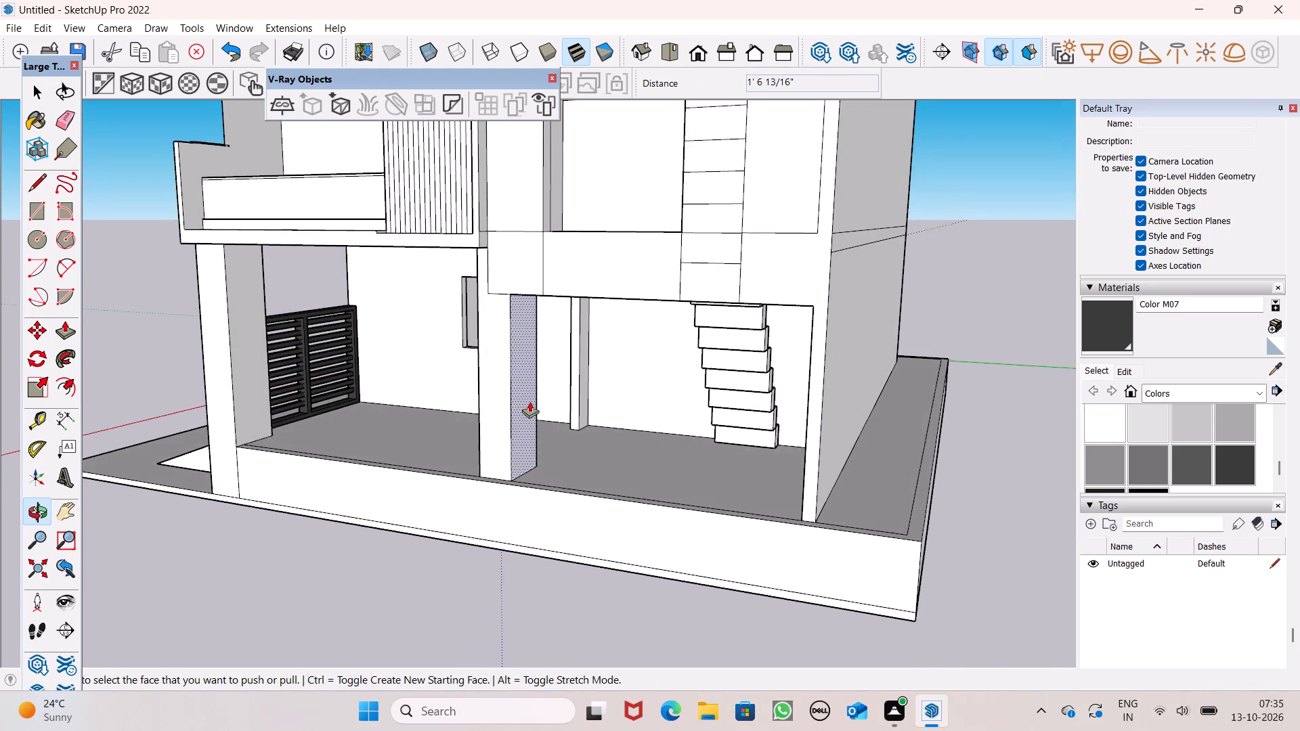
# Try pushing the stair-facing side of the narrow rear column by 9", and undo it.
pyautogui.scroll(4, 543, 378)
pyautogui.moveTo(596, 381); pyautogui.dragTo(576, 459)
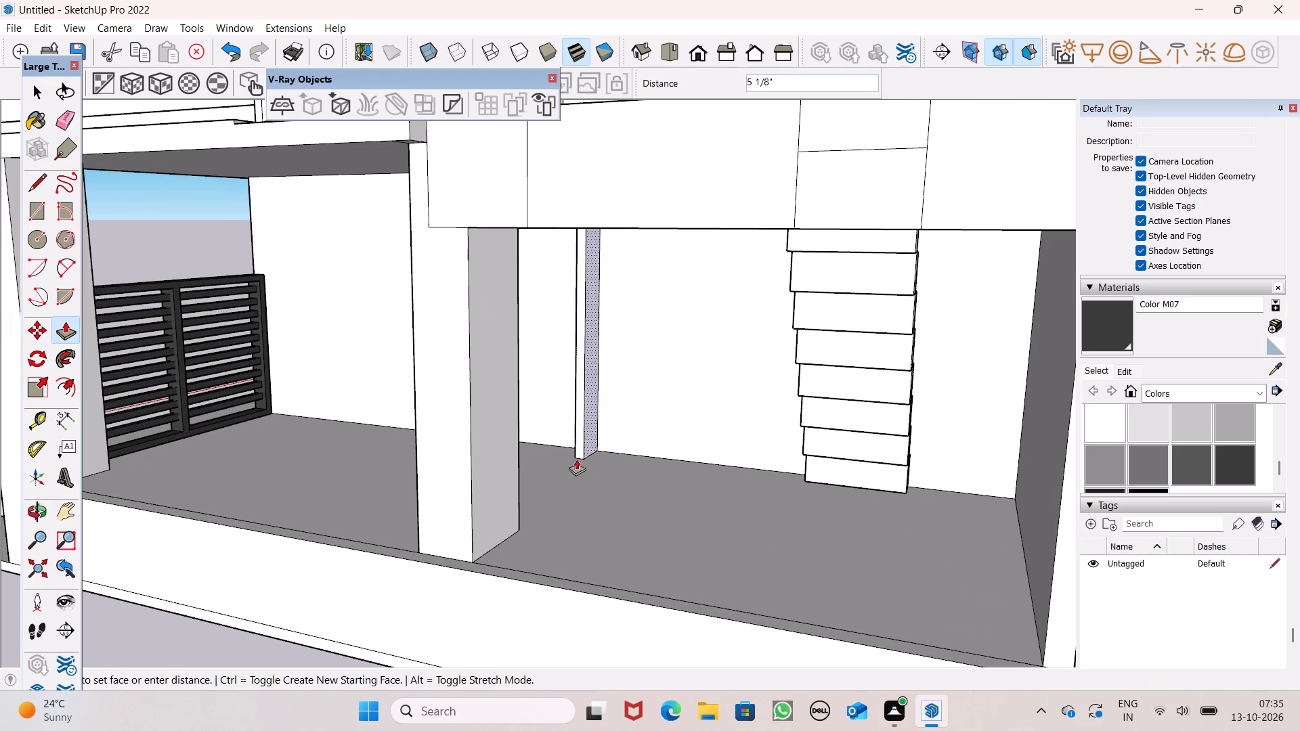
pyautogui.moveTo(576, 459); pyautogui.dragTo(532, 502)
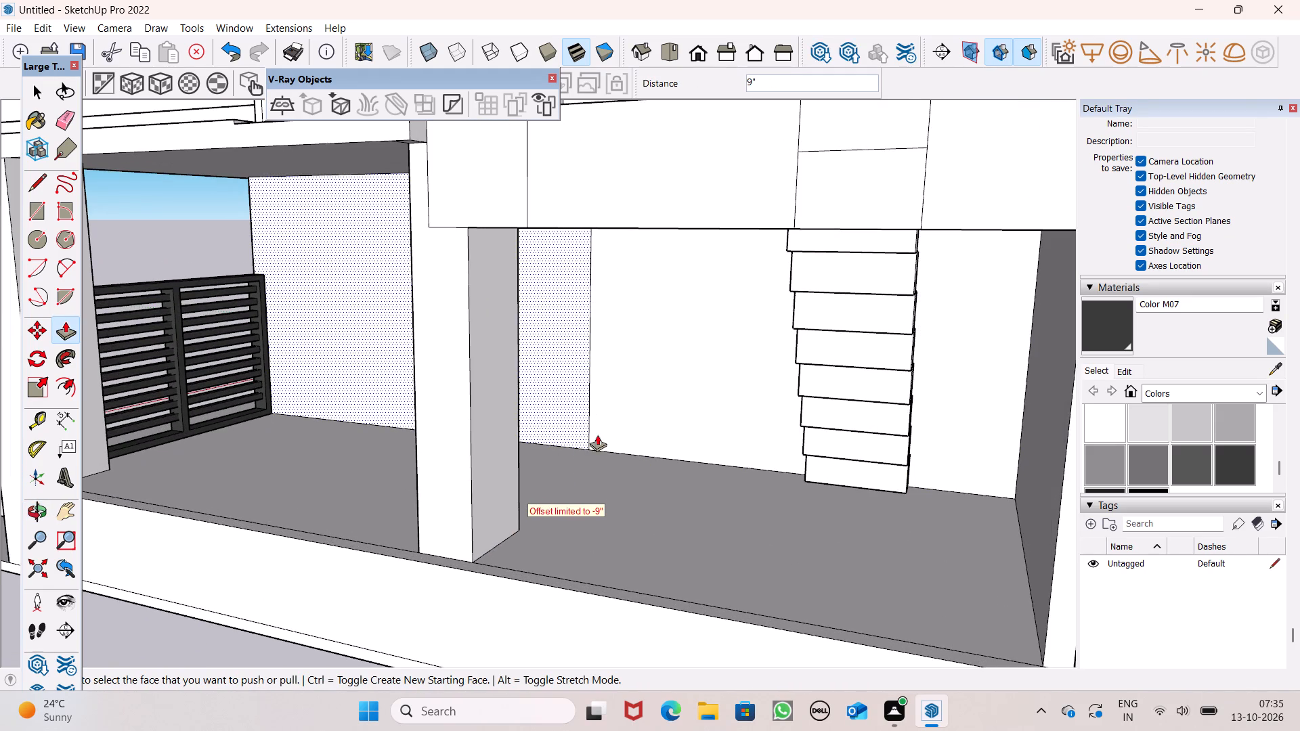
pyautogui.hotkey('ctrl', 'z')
# Pull the stair-facing side of the narrow rear column outward by 1' 6 13/16", matching the middle front column.
pyautogui.moveTo(596, 401); pyautogui.dragTo(599, 518)
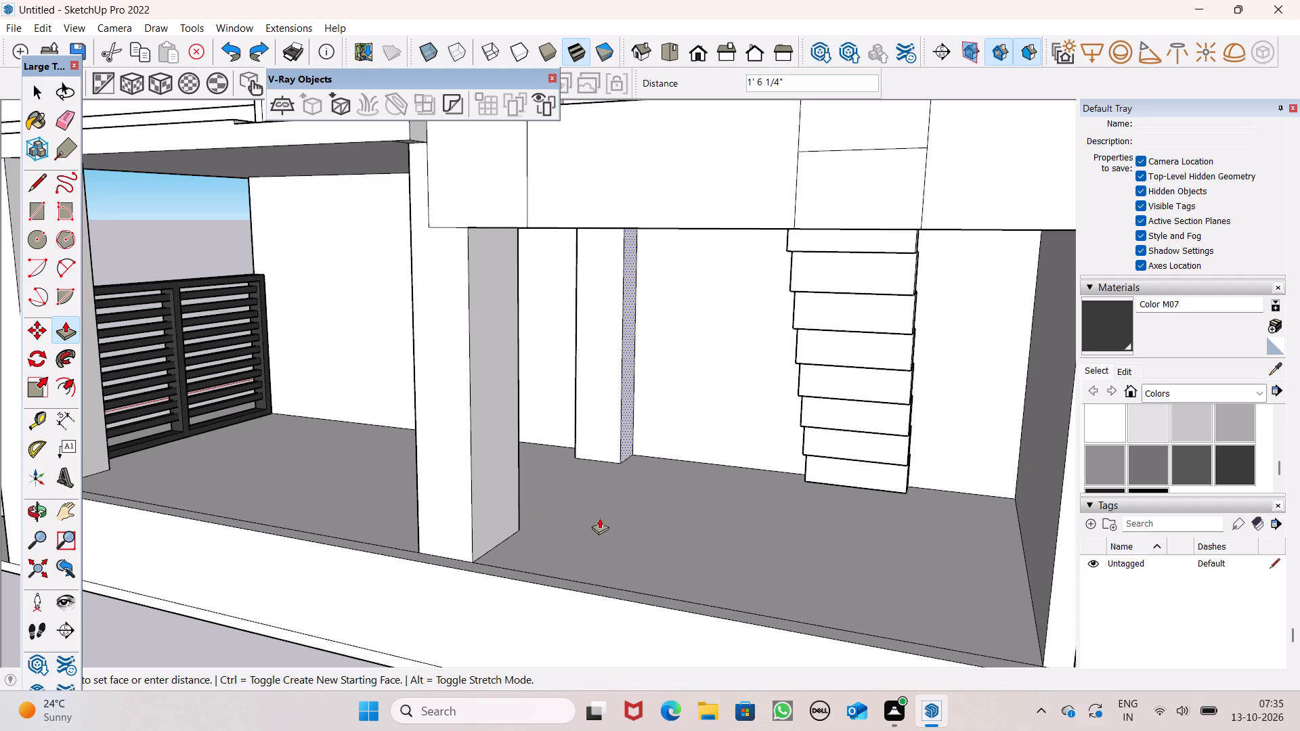
pyautogui.moveTo(599, 518); pyautogui.dragTo(516, 492)
# Pull the inner face of the end wall beside the stairs into the ground-floor space by about 1' 1 1/2".
pyautogui.scroll(-5, 544, 455)
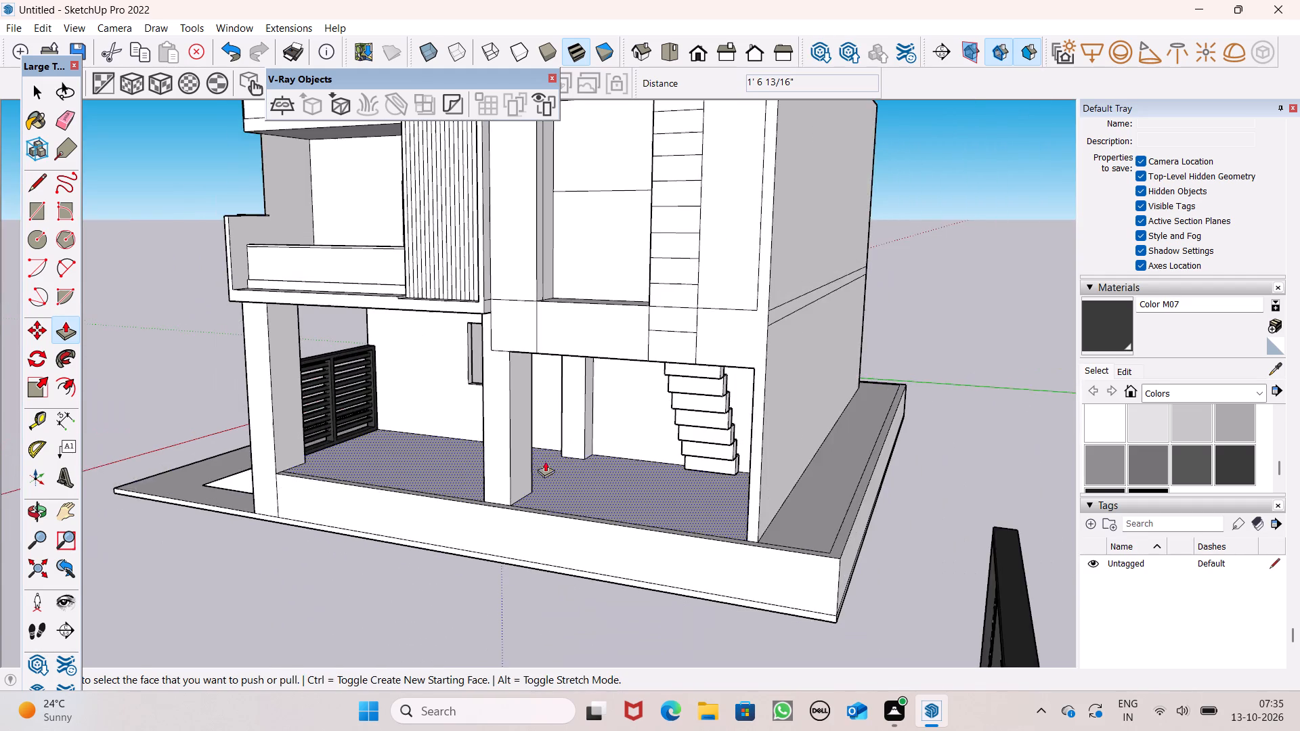
pyautogui.scroll(-1, 545, 461)
pyautogui.moveTo(567, 560); pyautogui.dragTo(617, 577, button='middle')
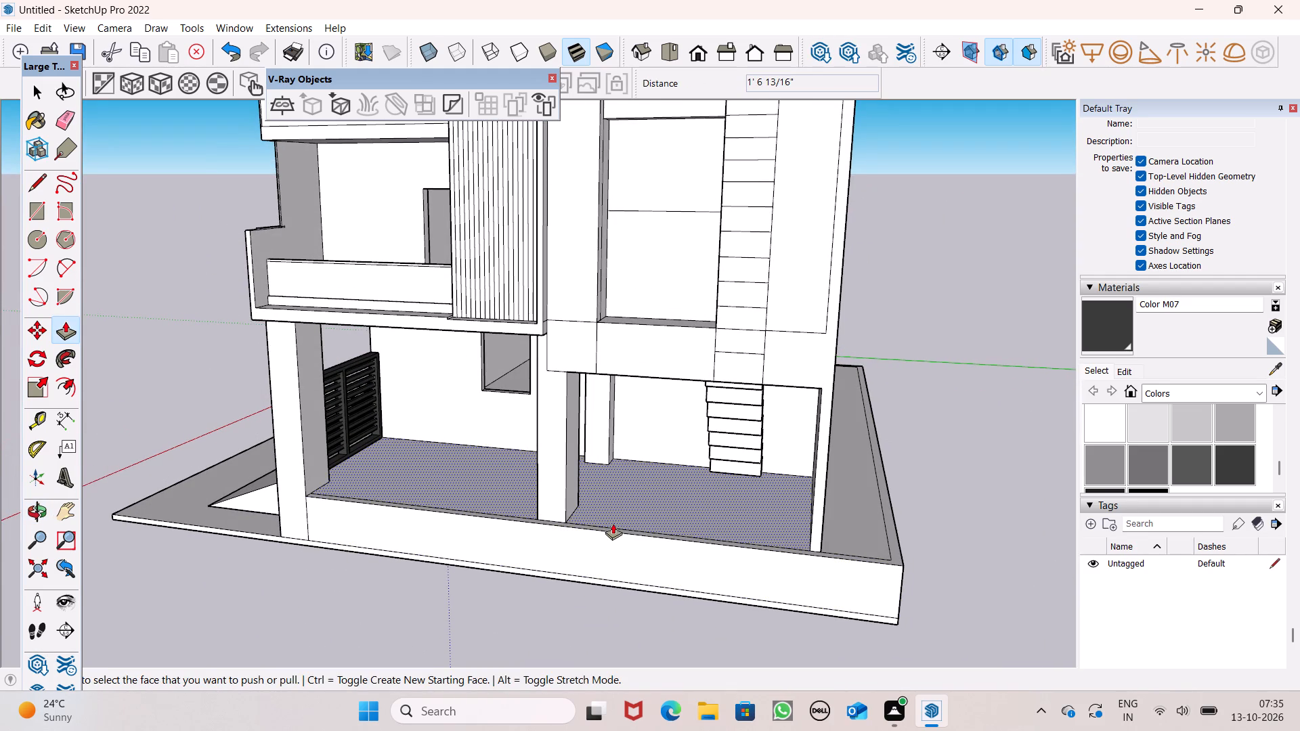
pyautogui.scroll(-3, 613, 523)
pyautogui.moveTo(609, 537); pyautogui.dragTo(642, 574, button='middle')
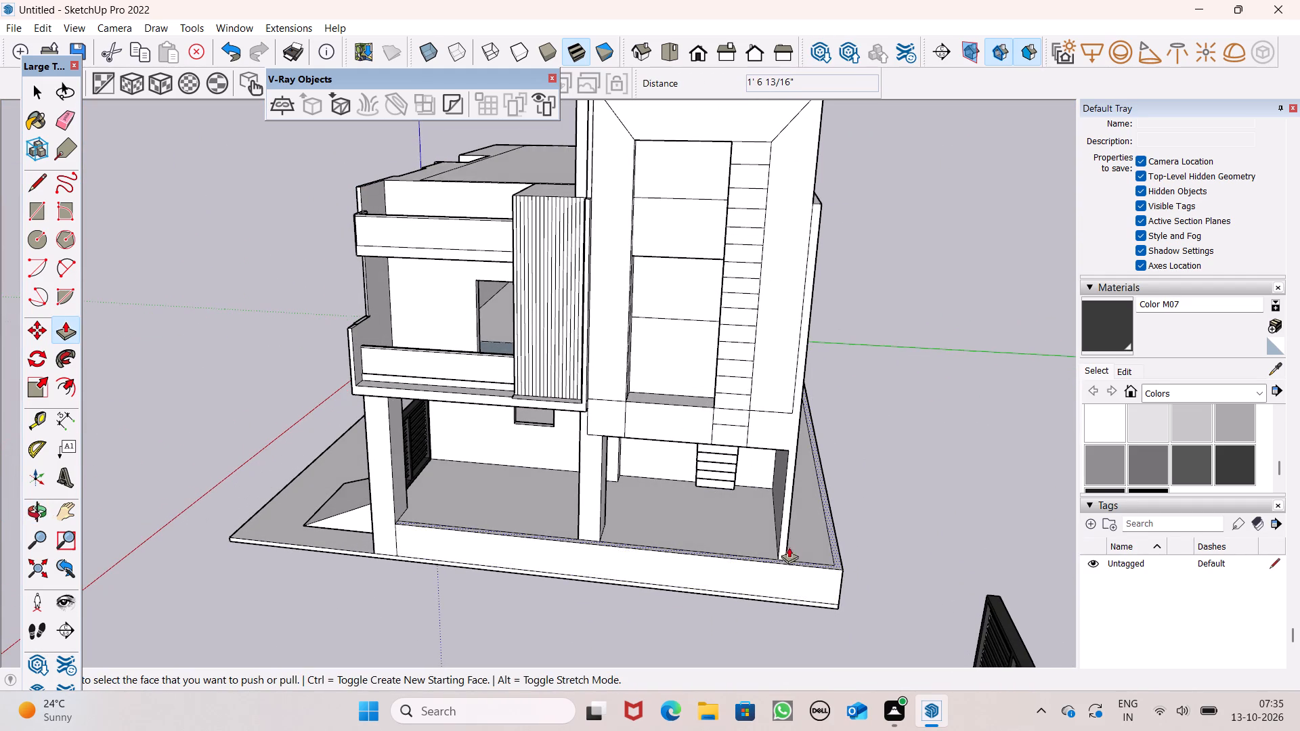
pyautogui.moveTo(808, 560); pyautogui.dragTo(812, 576, button='middle')
pyautogui.scroll(-1, 812, 576)
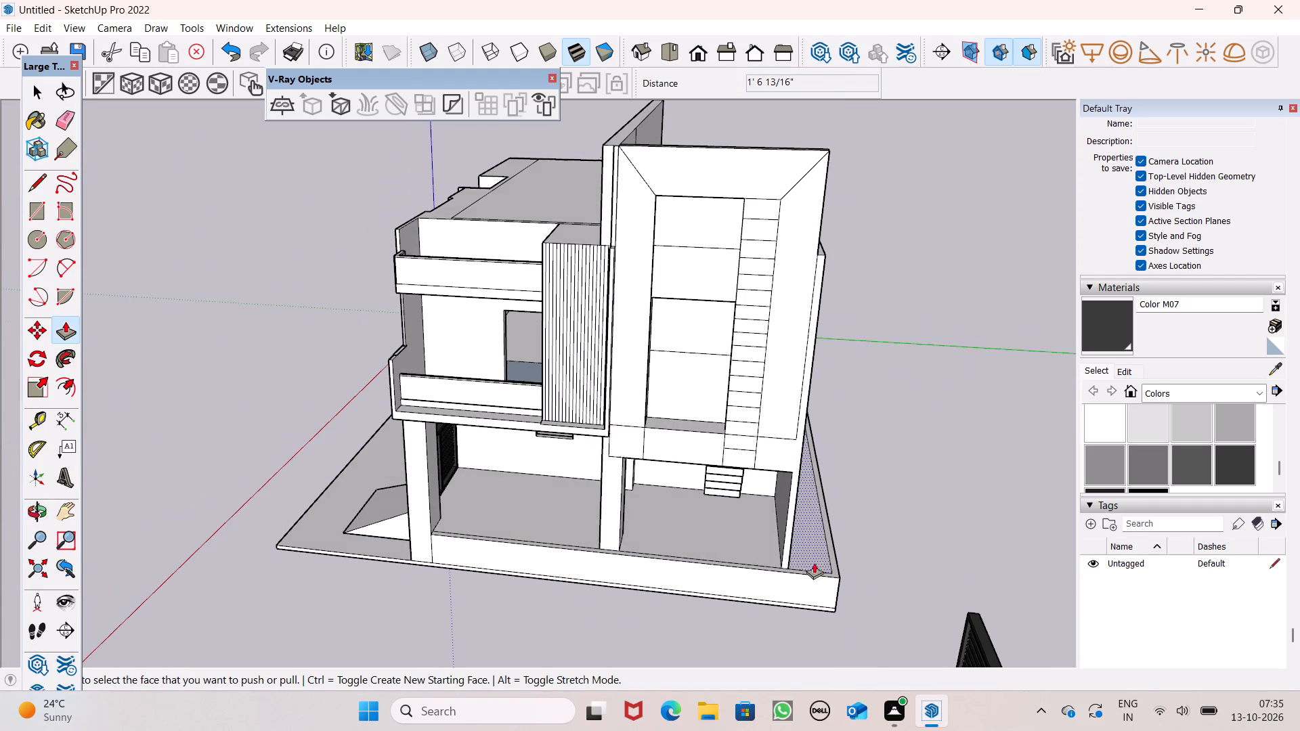
pyautogui.scroll(4, 763, 521)
pyautogui.moveTo(784, 554); pyautogui.dragTo(862, 537, button='middle')
pyautogui.scroll(1, 862, 533)
pyautogui.moveTo(849, 516); pyautogui.dragTo(833, 523)
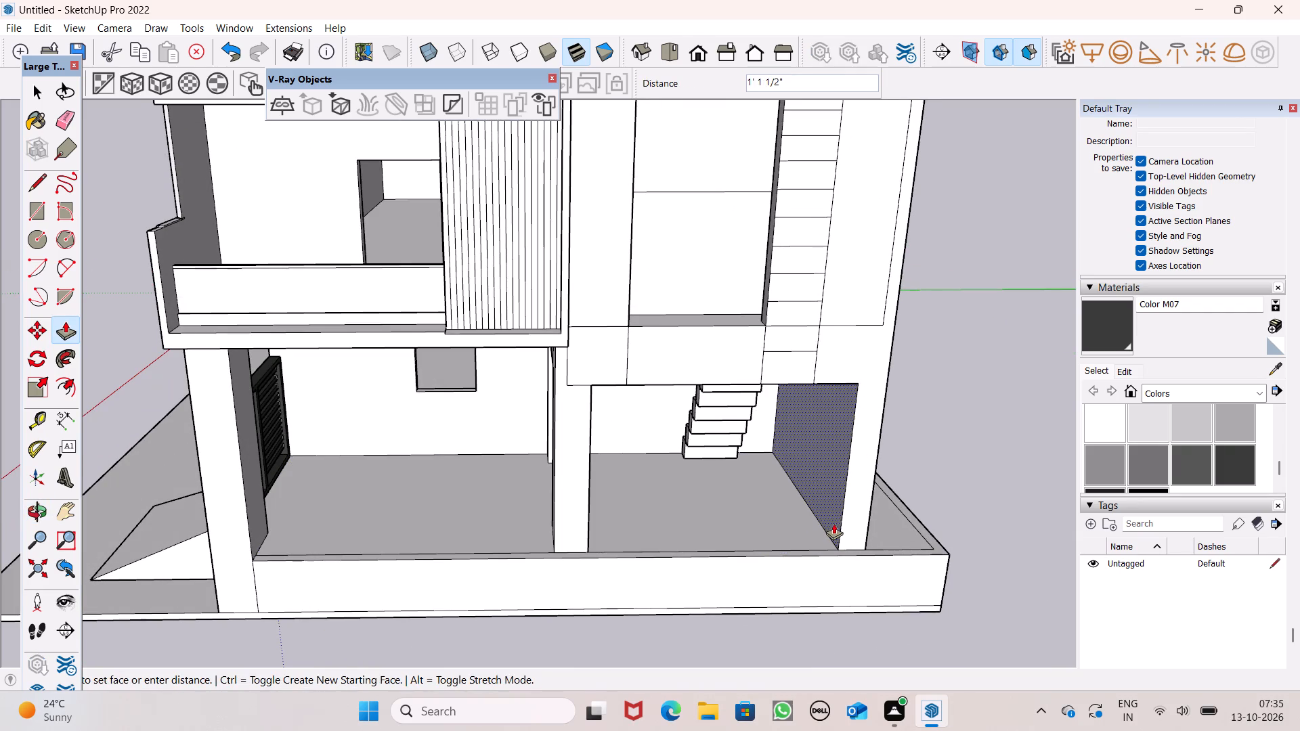
pyautogui.moveTo(833, 523); pyautogui.dragTo(833, 524)
pyautogui.press('space')
# Rotate the louvred frame copy on the ground about the vertical axis until it runs parallel to the house's open side.
pyautogui.scroll(-5, 771, 511)
pyautogui.press('space')
pyautogui.scroll(-6, 645, 508)
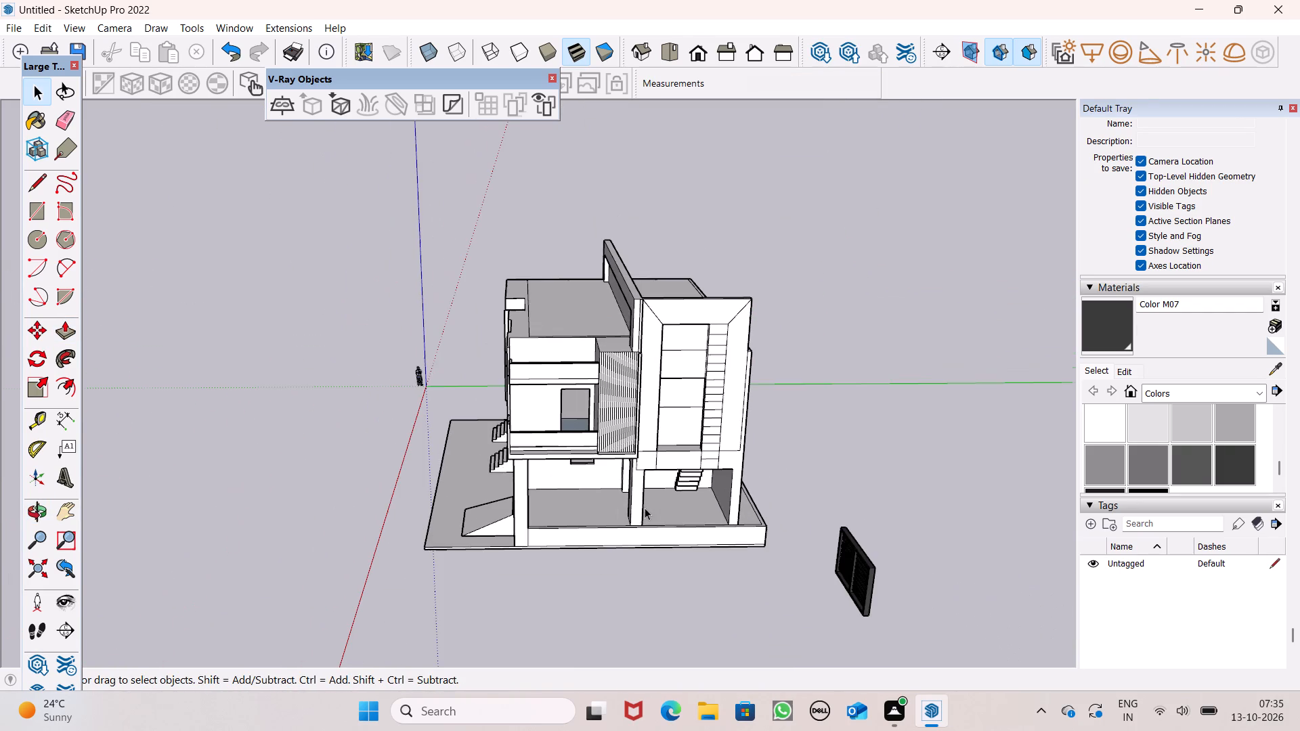
pyautogui.click(863, 592)
pyautogui.moveTo(887, 613); pyautogui.dragTo(540, 495, button='middle')
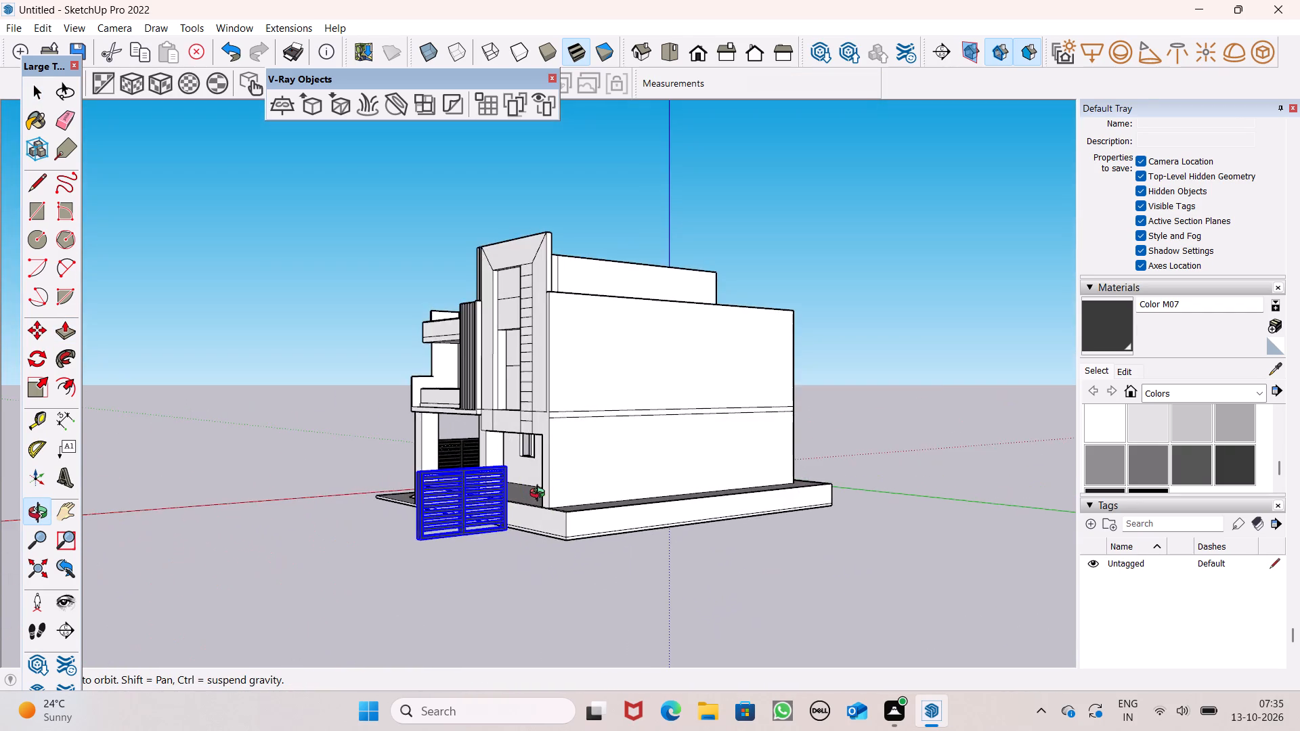
pyautogui.moveTo(540, 495); pyautogui.dragTo(858, 508, button='middle')
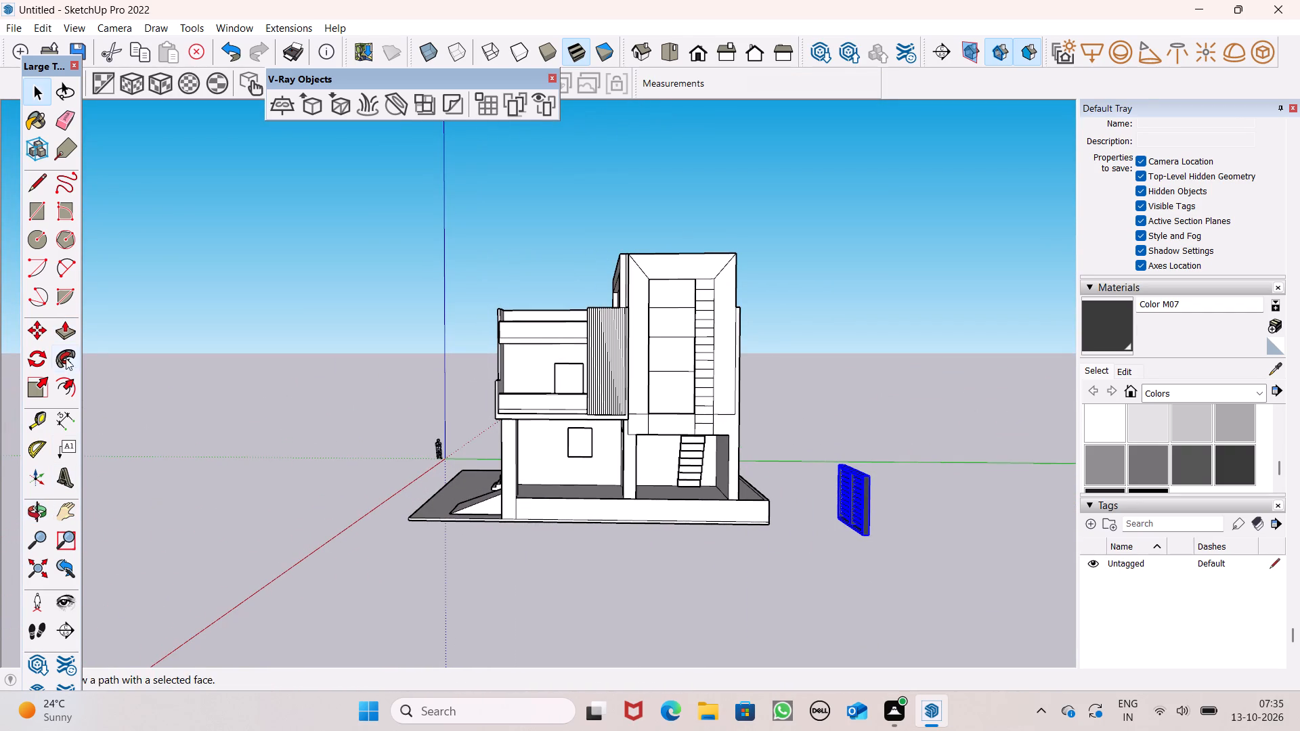
pyautogui.click(41, 359)
pyautogui.scroll(-3, 200, 412)
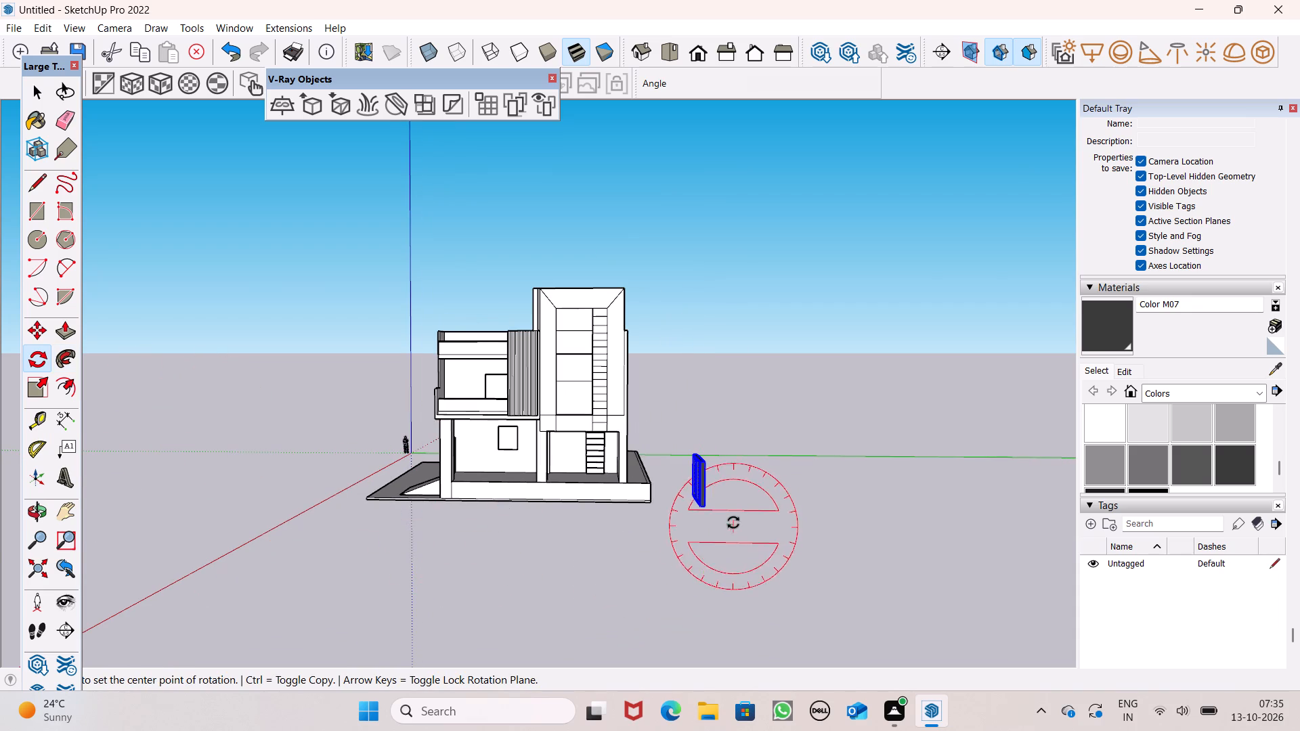
pyautogui.scroll(15, 712, 508)
pyautogui.moveTo(700, 550); pyautogui.dragTo(728, 640, button='middle')
pyautogui.scroll(-3, 680, 420)
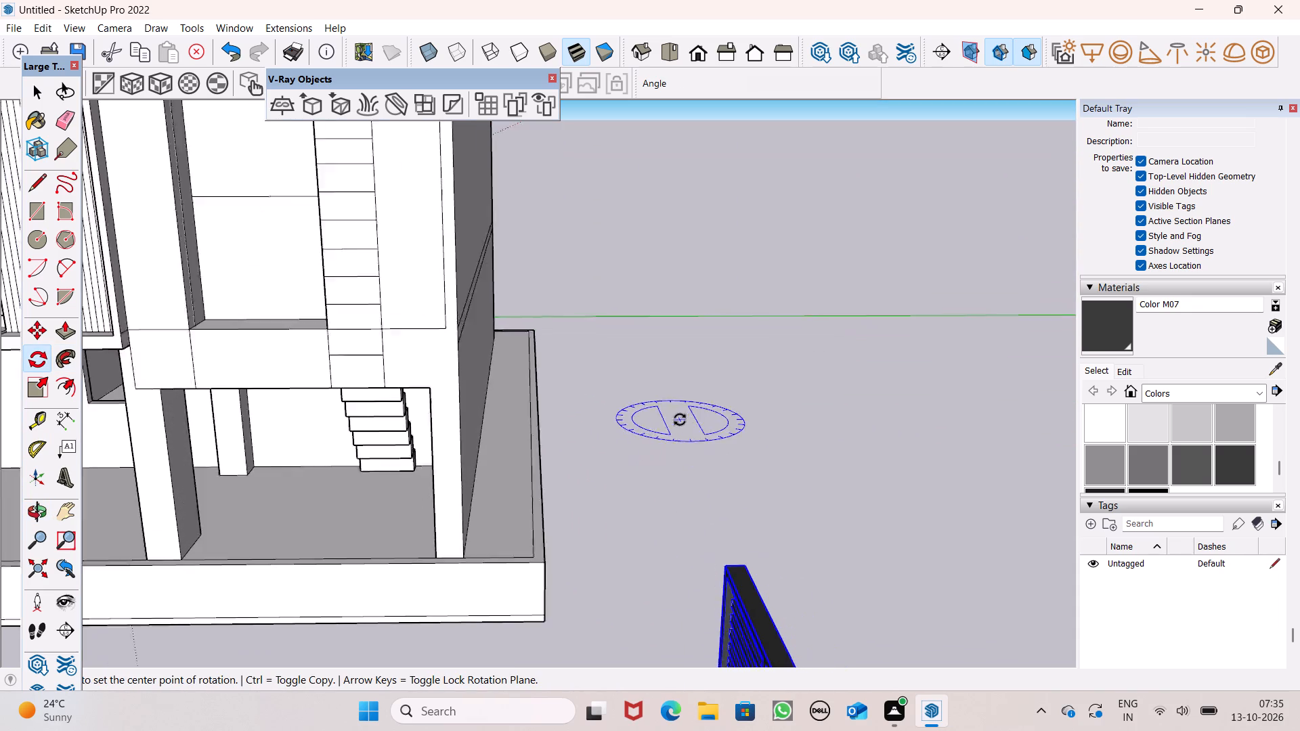
pyautogui.scroll(-10, 680, 420)
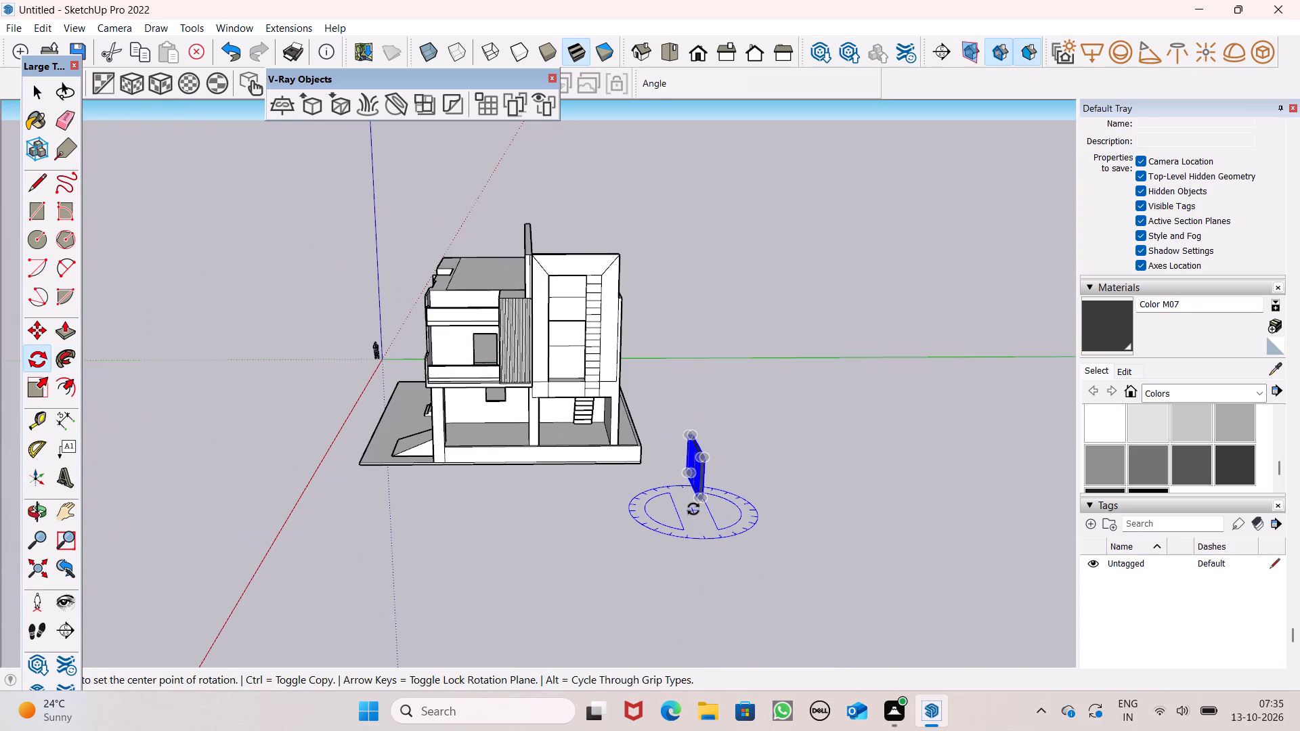
pyautogui.click(693, 509)
pyautogui.press('space')
pyautogui.moveTo(712, 517); pyautogui.dragTo(731, 567, button='middle')
pyautogui.scroll(7, 736, 539)
pyautogui.click(45, 361)
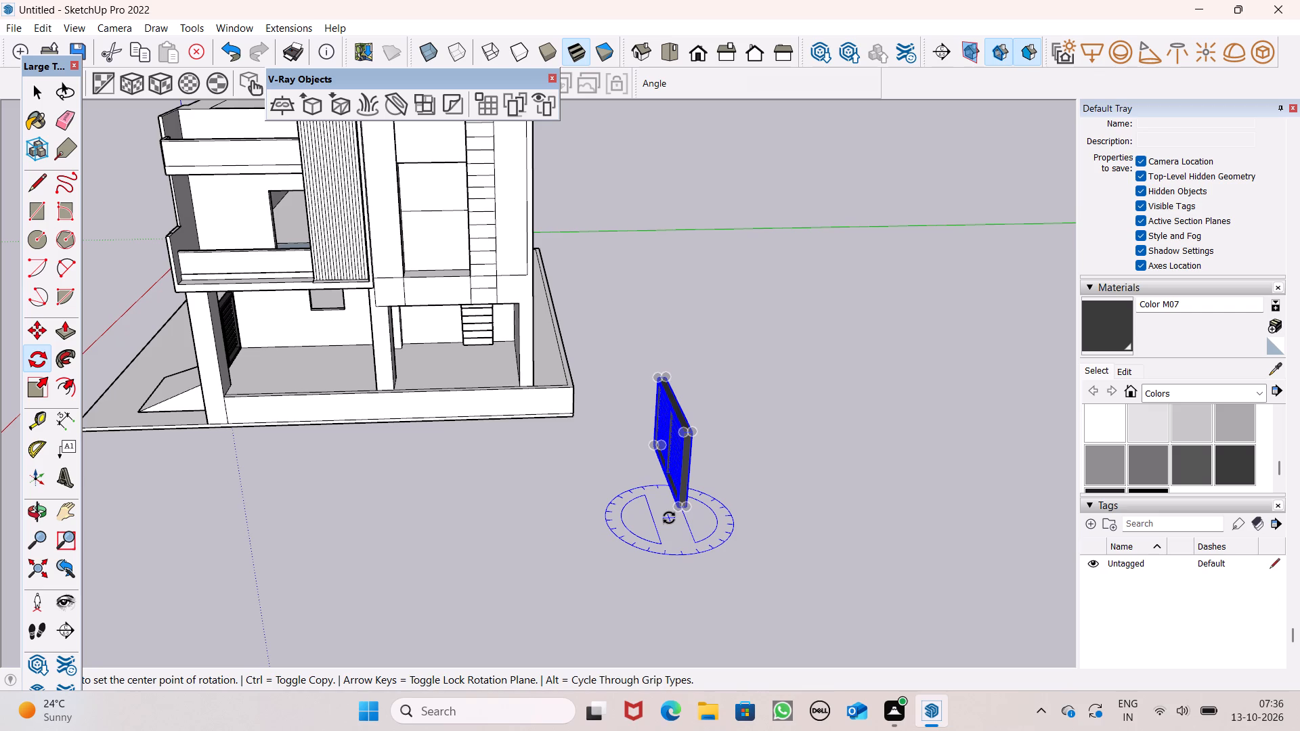
pyautogui.click(669, 518)
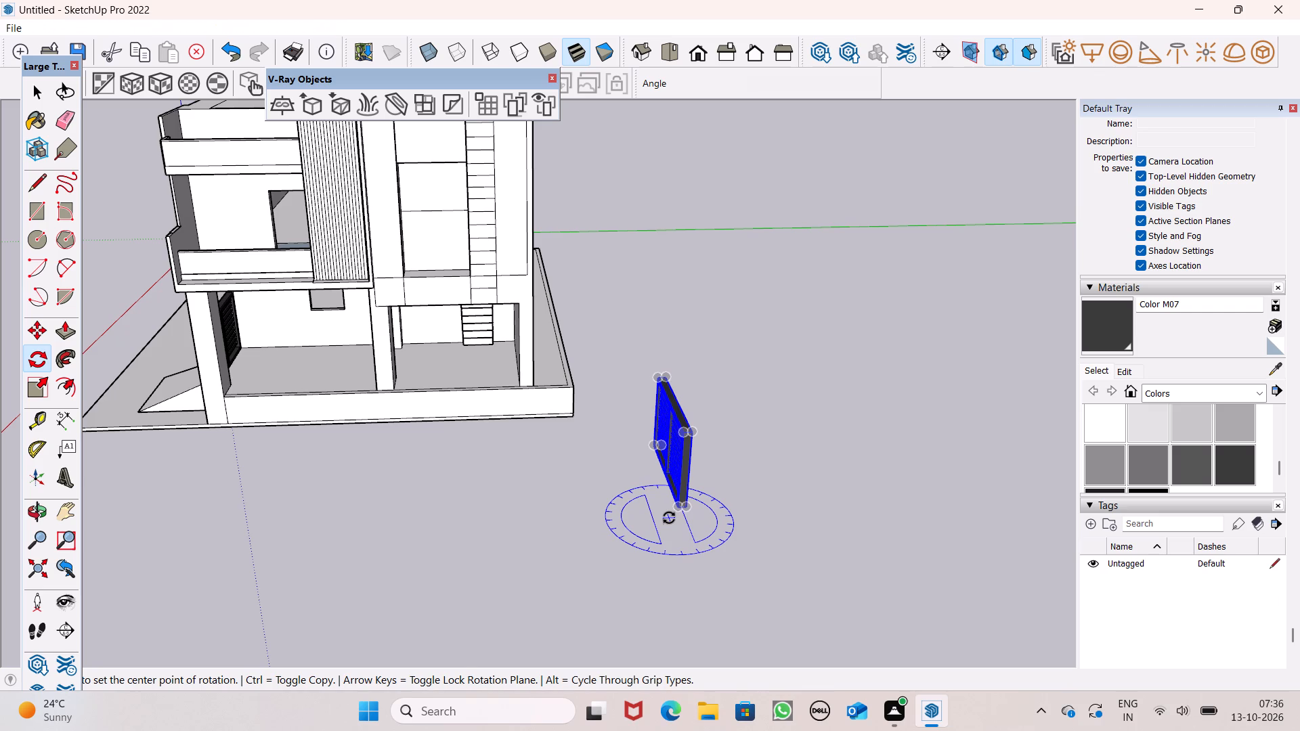
pyautogui.click(695, 613)
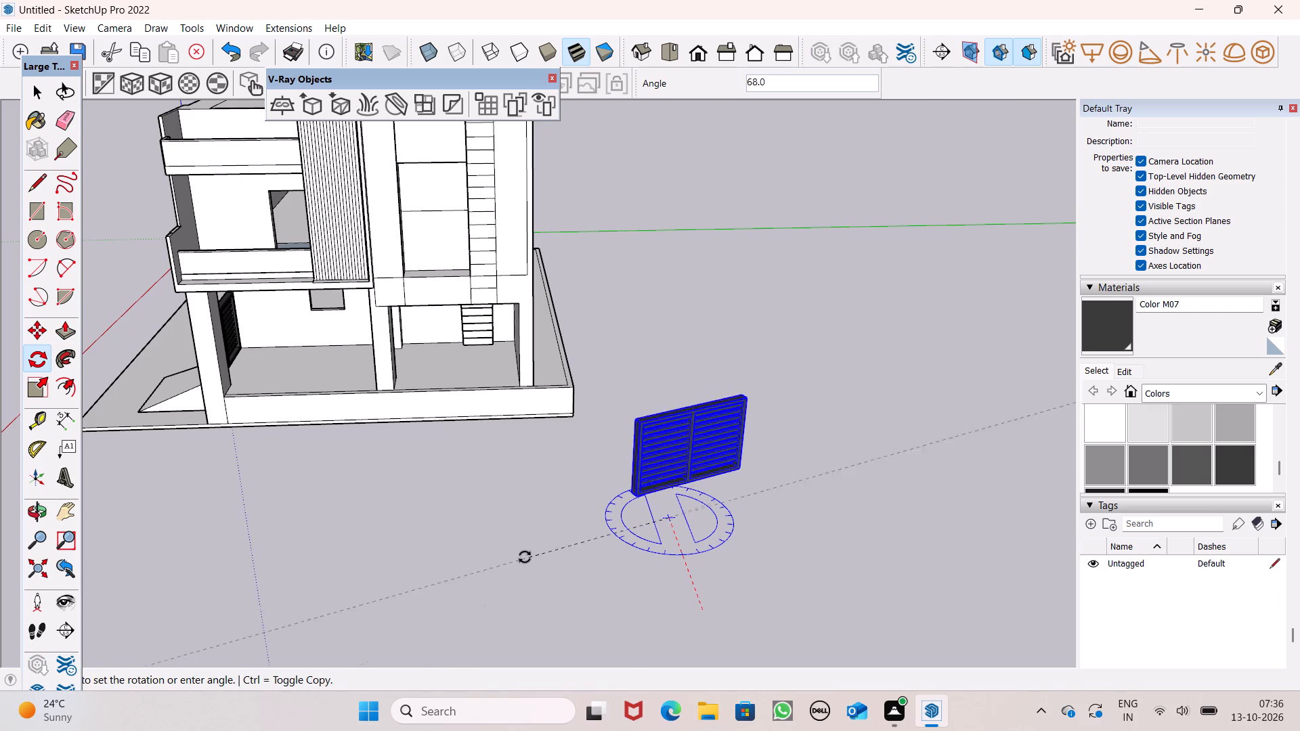
pyautogui.click(519, 522)
pyautogui.press('space')
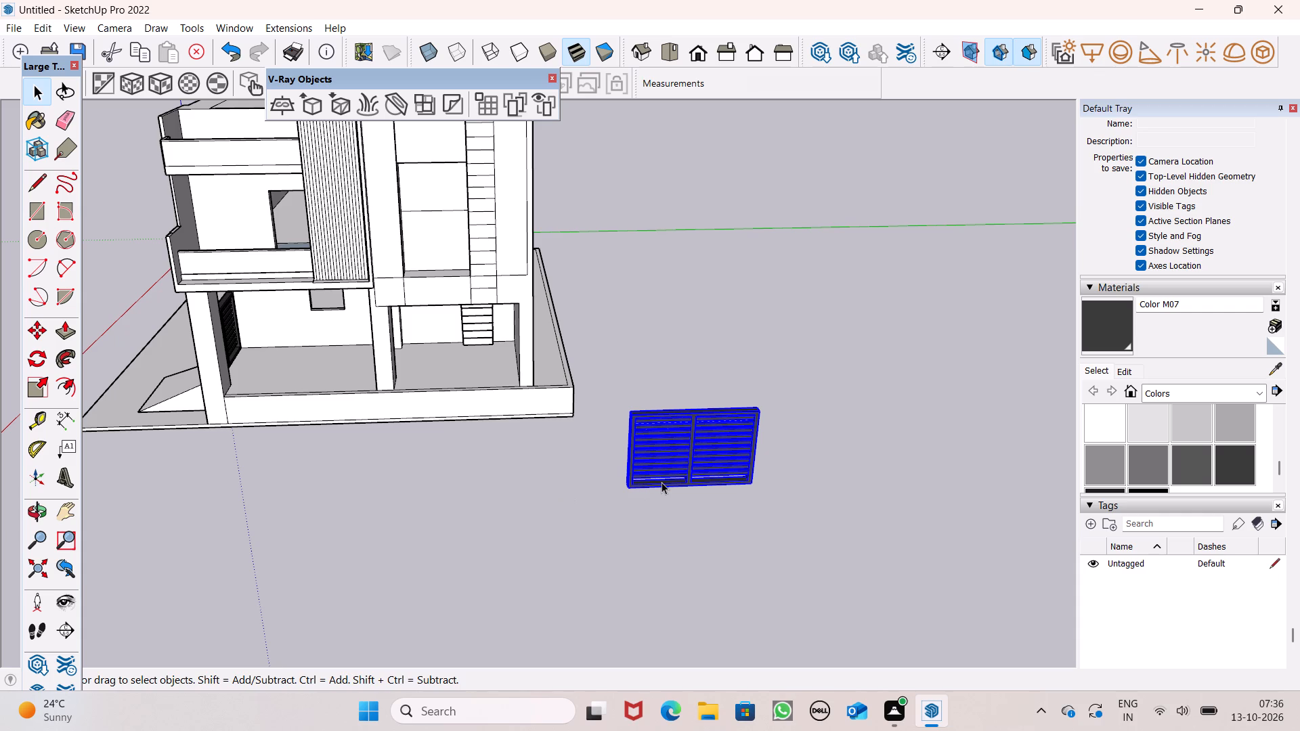
# Move the rotated louvred frame onto the low wall in front of the stairs, with its bottom corner beside the end wall.
pyautogui.press('m')
pyautogui.press('Return')
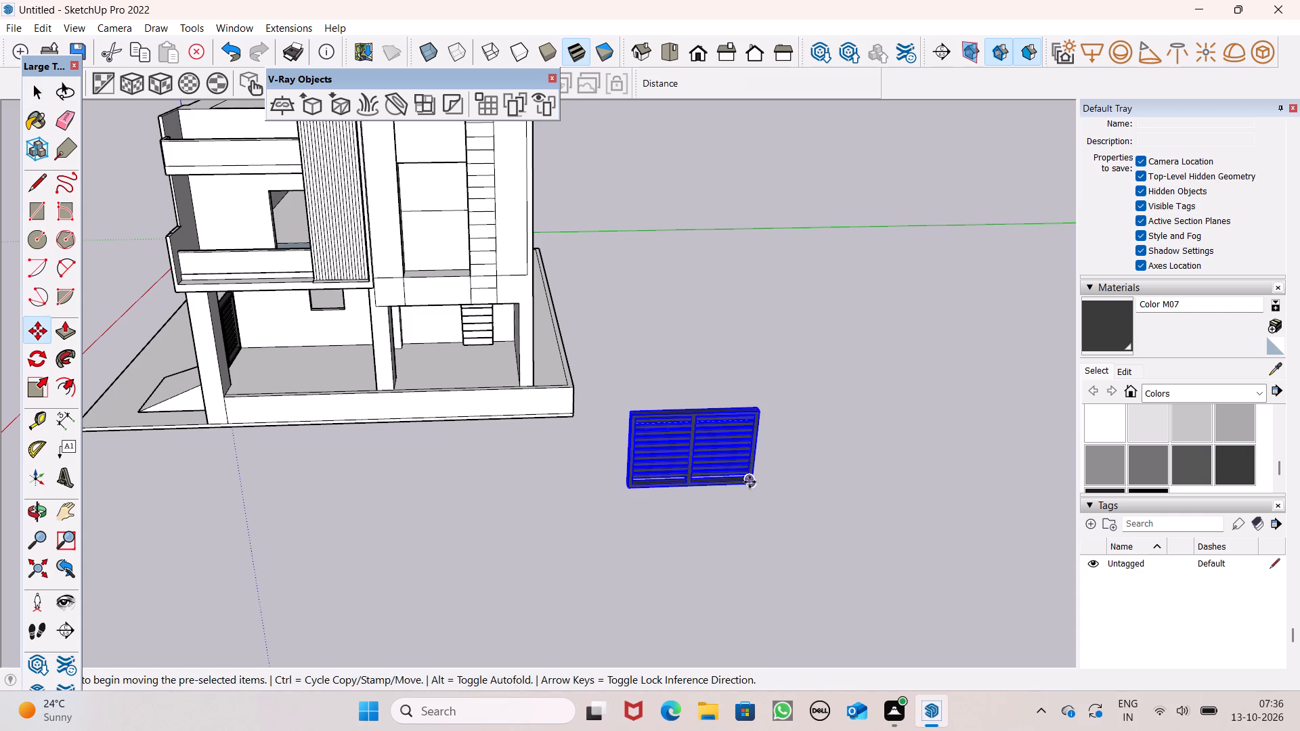
pyautogui.moveTo(750, 482); pyautogui.dragTo(519, 382)
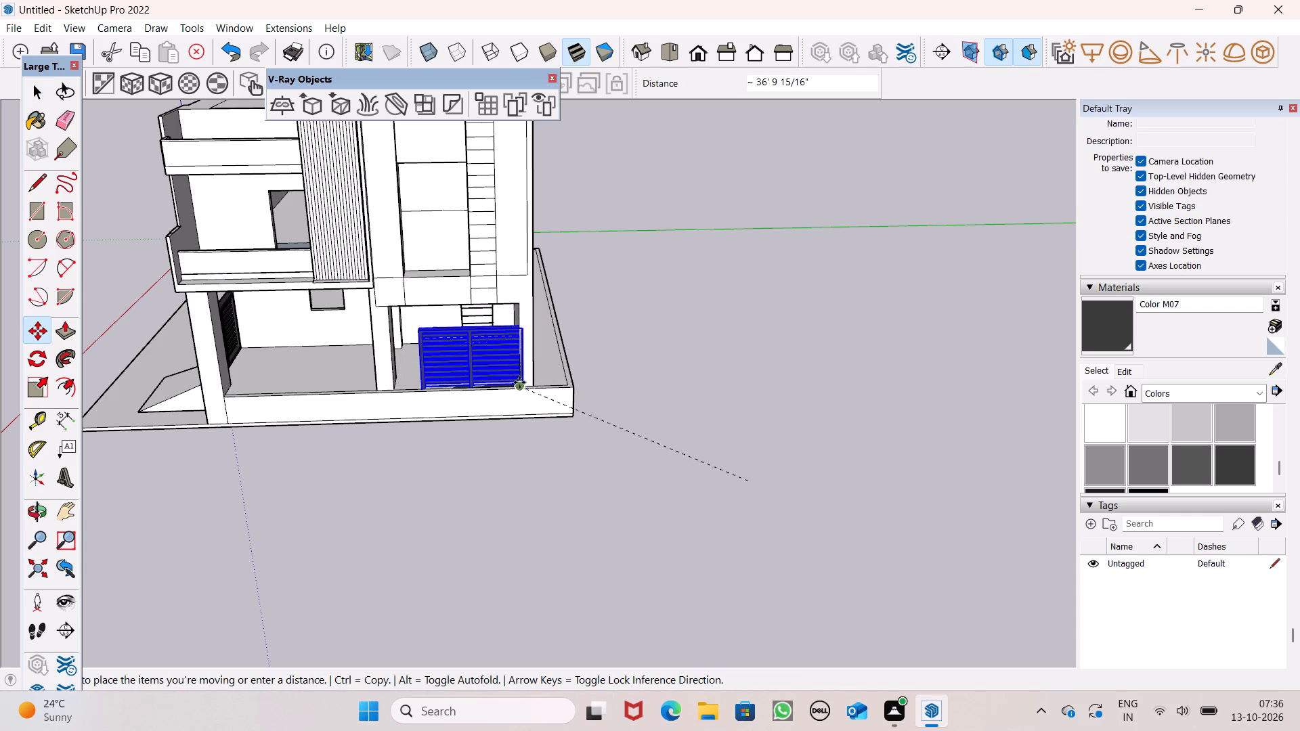
pyautogui.moveTo(519, 382); pyautogui.dragTo(518, 379)
pyautogui.scroll(10, 454, 380)
pyautogui.scroll(6, 573, 373)
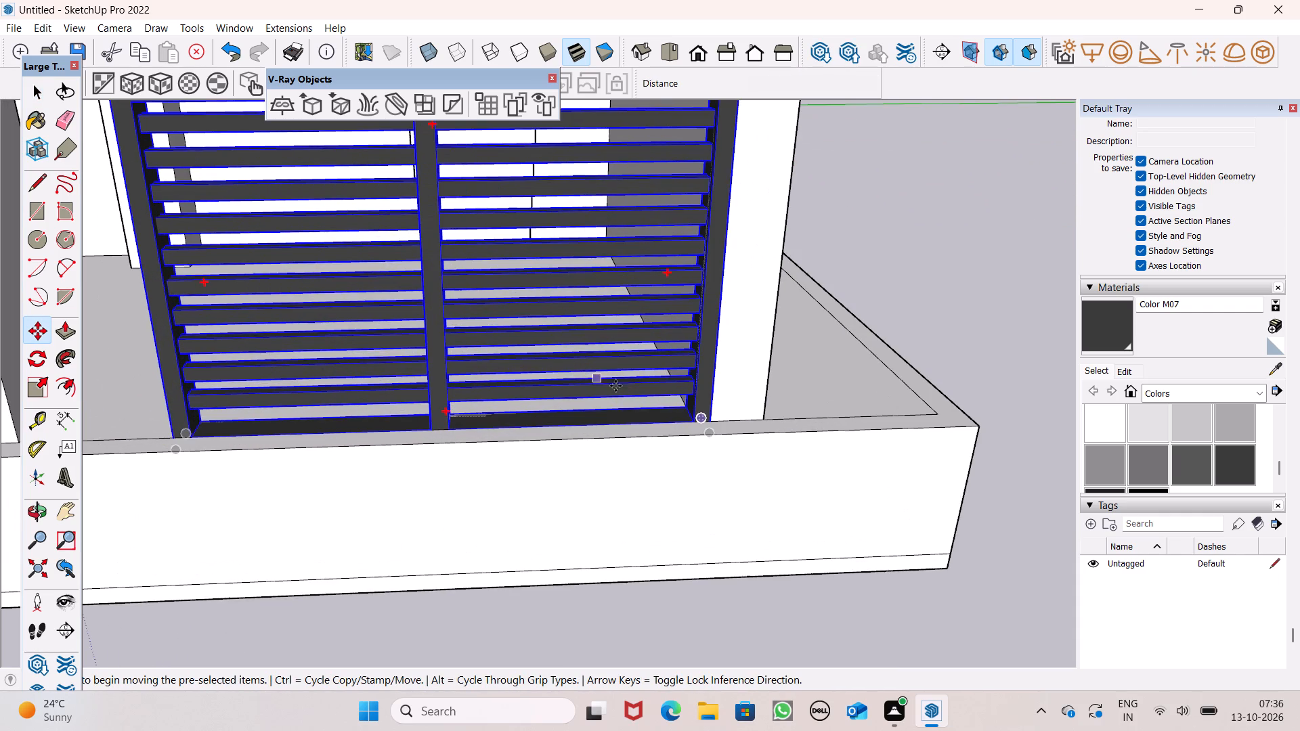
pyautogui.moveTo(708, 435); pyautogui.dragTo(689, 416)
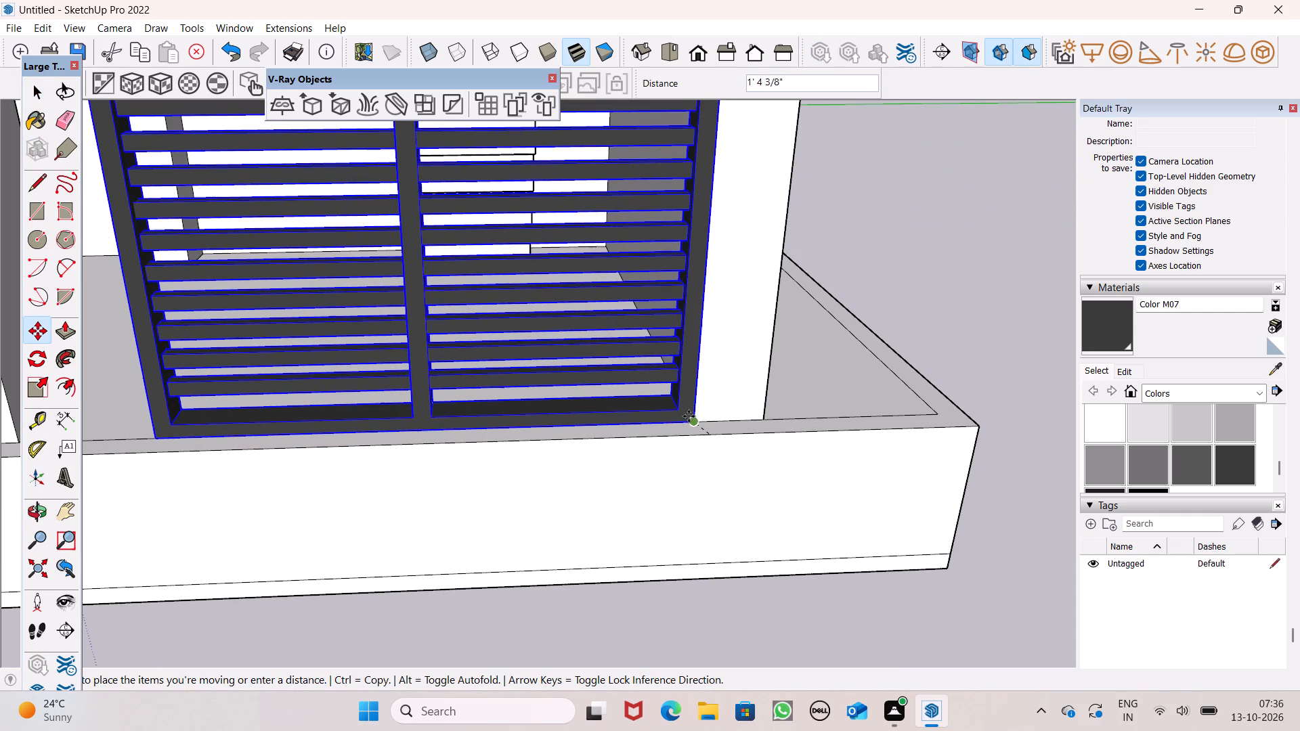
pyautogui.moveTo(689, 416); pyautogui.dragTo(691, 417)
# Scale the louvred frame along the red axis by about 1.24 from its column-side edge to reach the middle column.
pyautogui.scroll(-13, 706, 451)
pyautogui.moveTo(747, 452); pyautogui.dragTo(840, 404, button='middle')
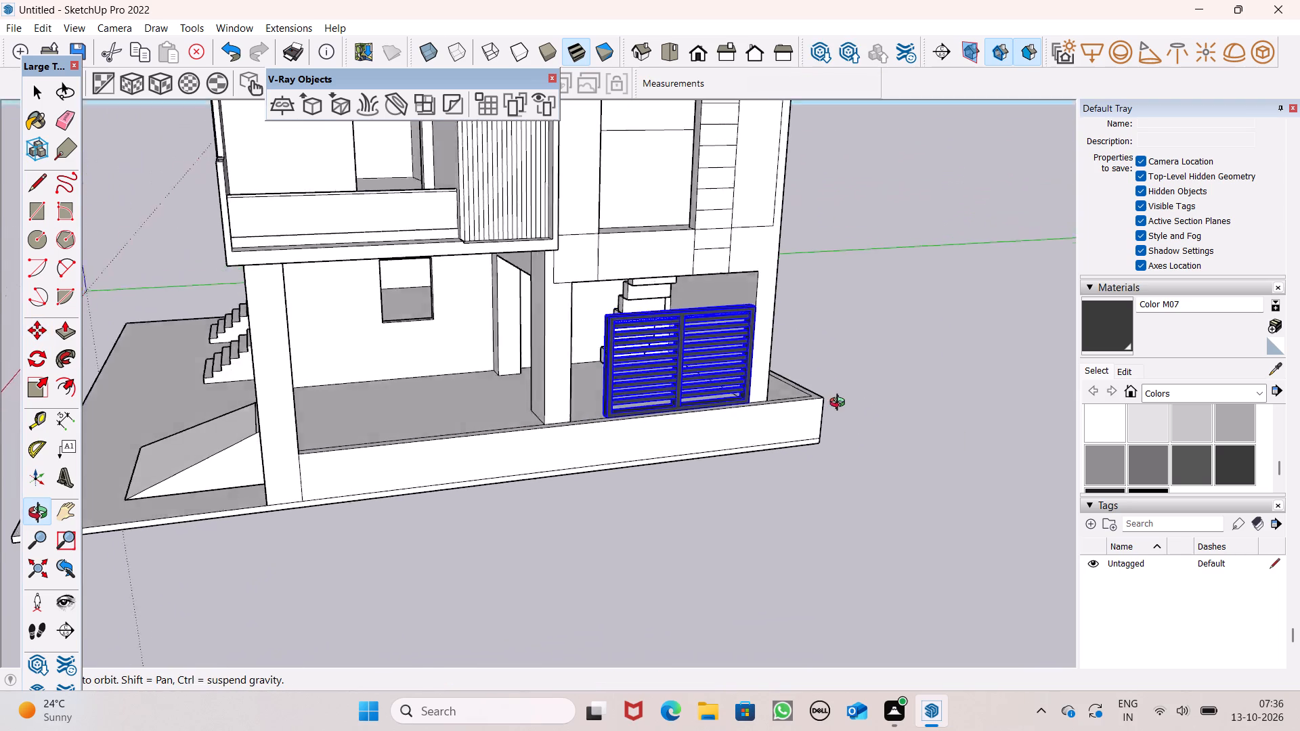
pyautogui.moveTo(840, 404); pyautogui.dragTo(1003, 378, button='middle')
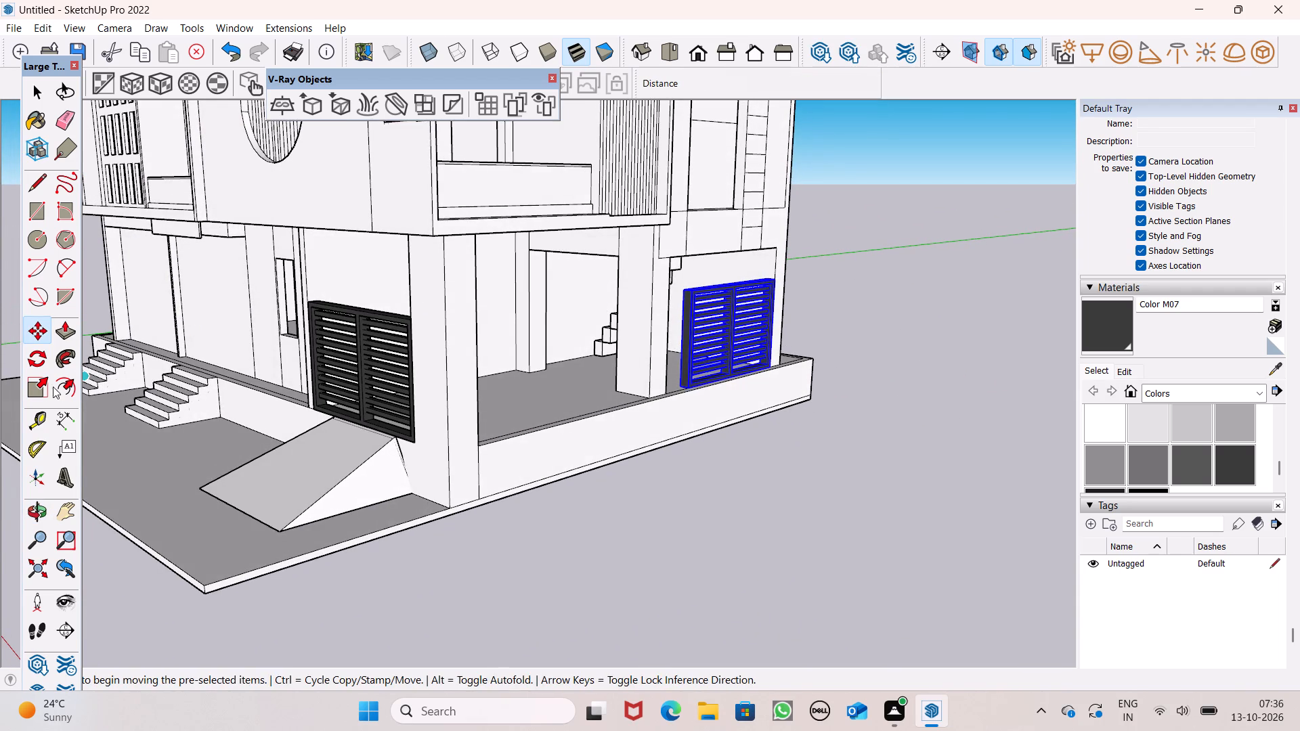
pyautogui.click(45, 386)
pyautogui.scroll(7, 653, 294)
pyautogui.scroll(1, 693, 412)
pyautogui.moveTo(694, 420); pyautogui.dragTo(712, 475, button='middle')
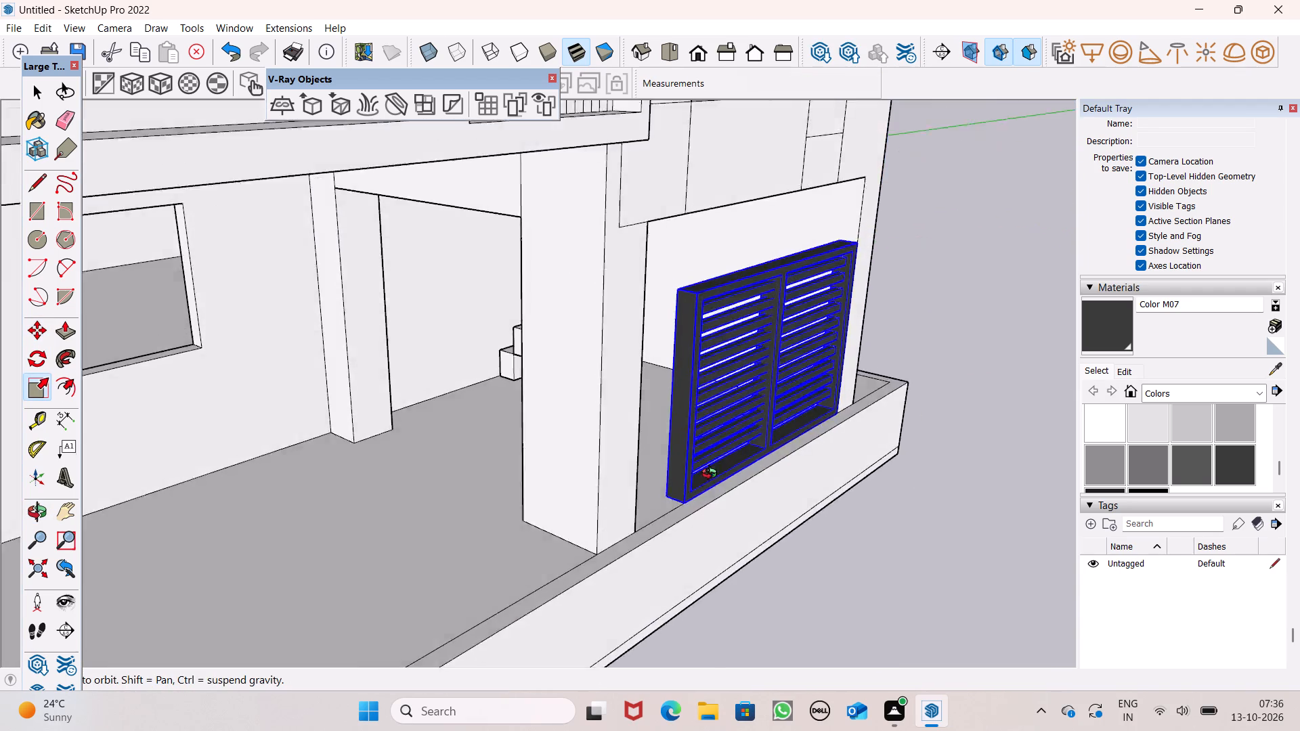
pyautogui.moveTo(712, 475); pyautogui.dragTo(722, 517, button='middle')
pyautogui.scroll(3, 697, 504)
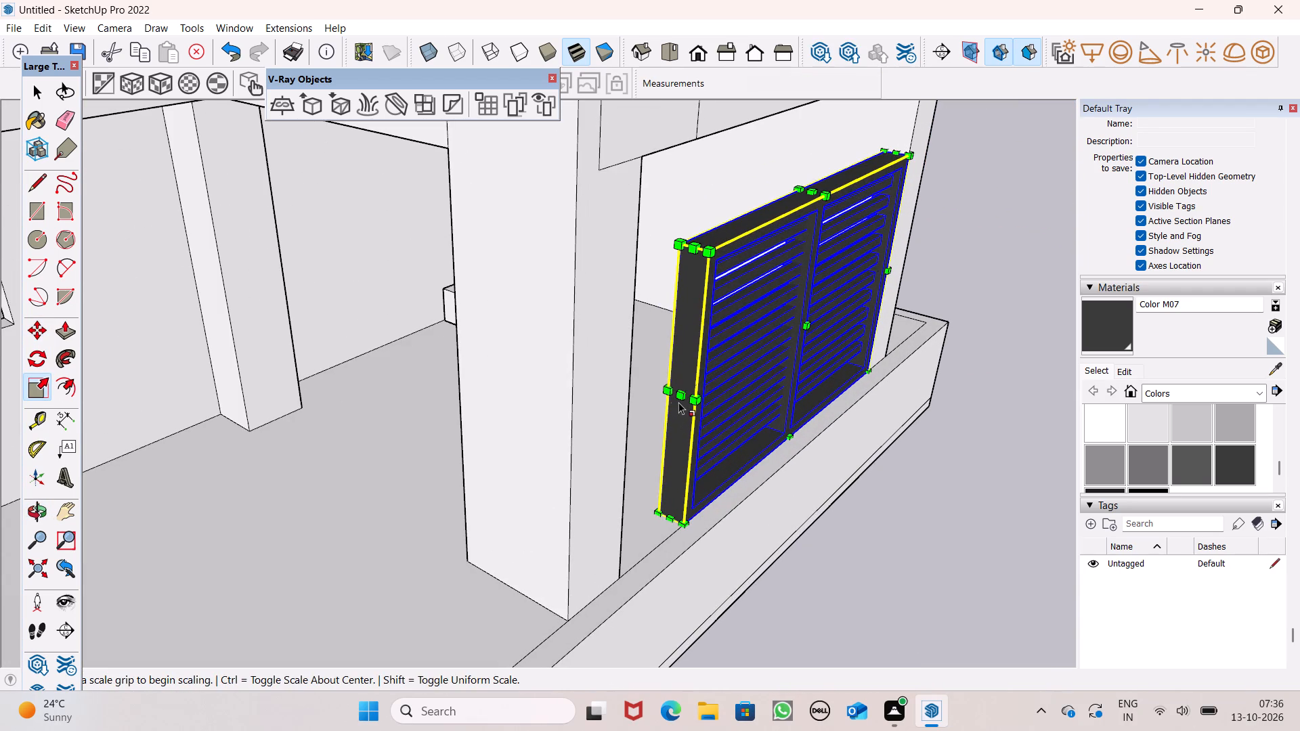
pyautogui.moveTo(680, 397); pyautogui.dragTo(625, 447)
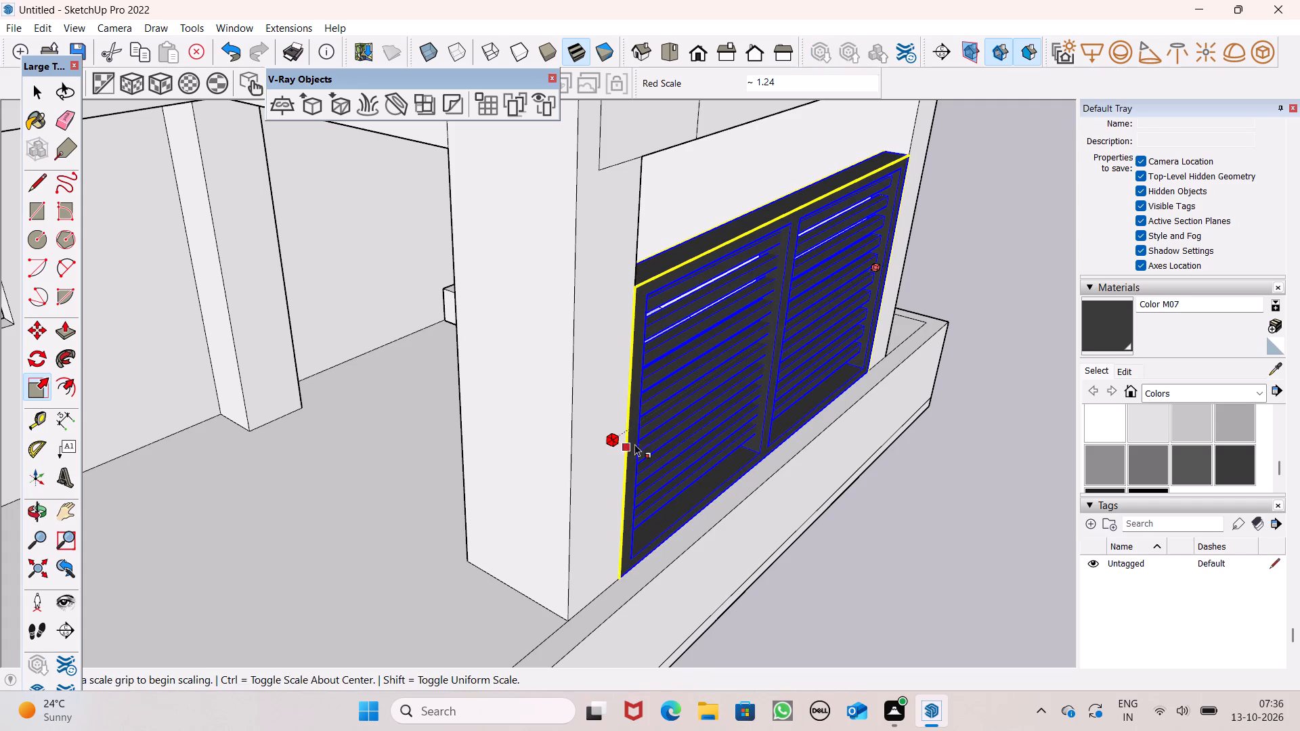
# Scale the louvred frame in front of the stairs down from its top along the blue axis to about 0.91, and deselect it.
pyautogui.moveTo(786, 500); pyautogui.dragTo(553, 489, button='middle')
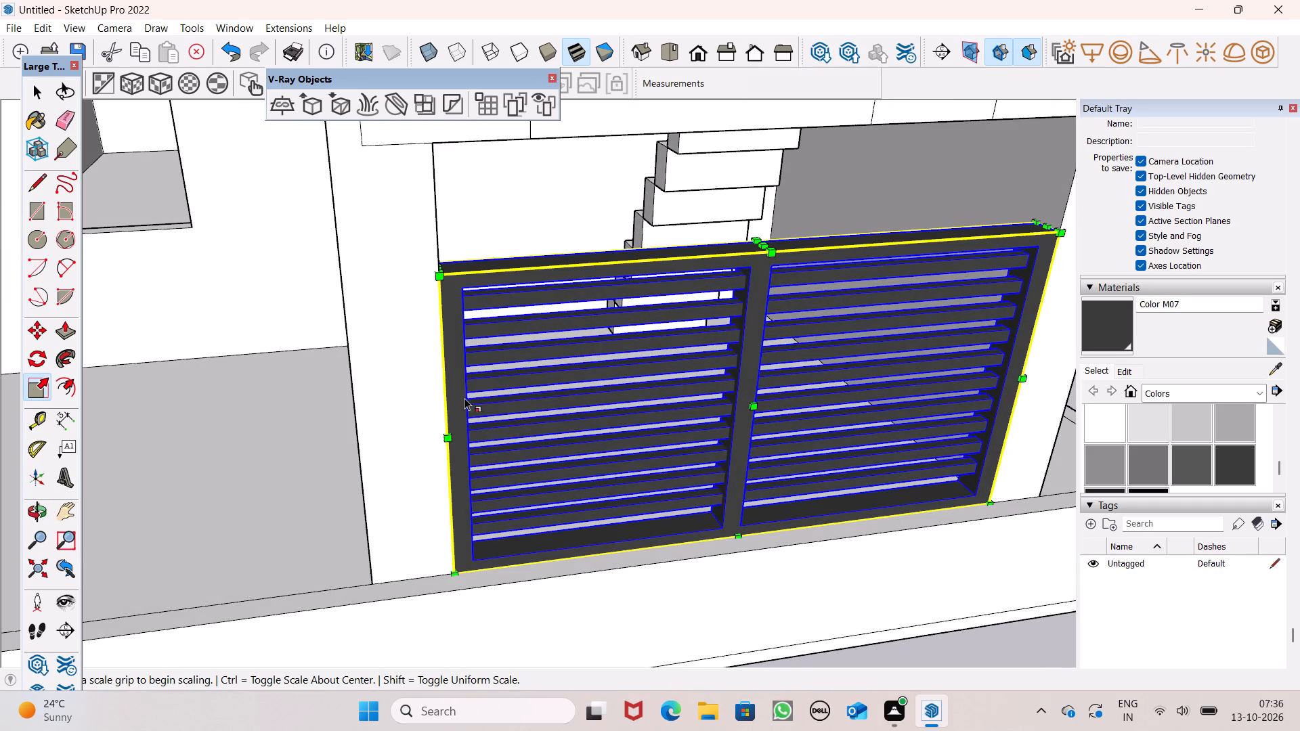
pyautogui.scroll(-5, 451, 399)
pyautogui.moveTo(678, 420); pyautogui.dragTo(553, 462, button='middle')
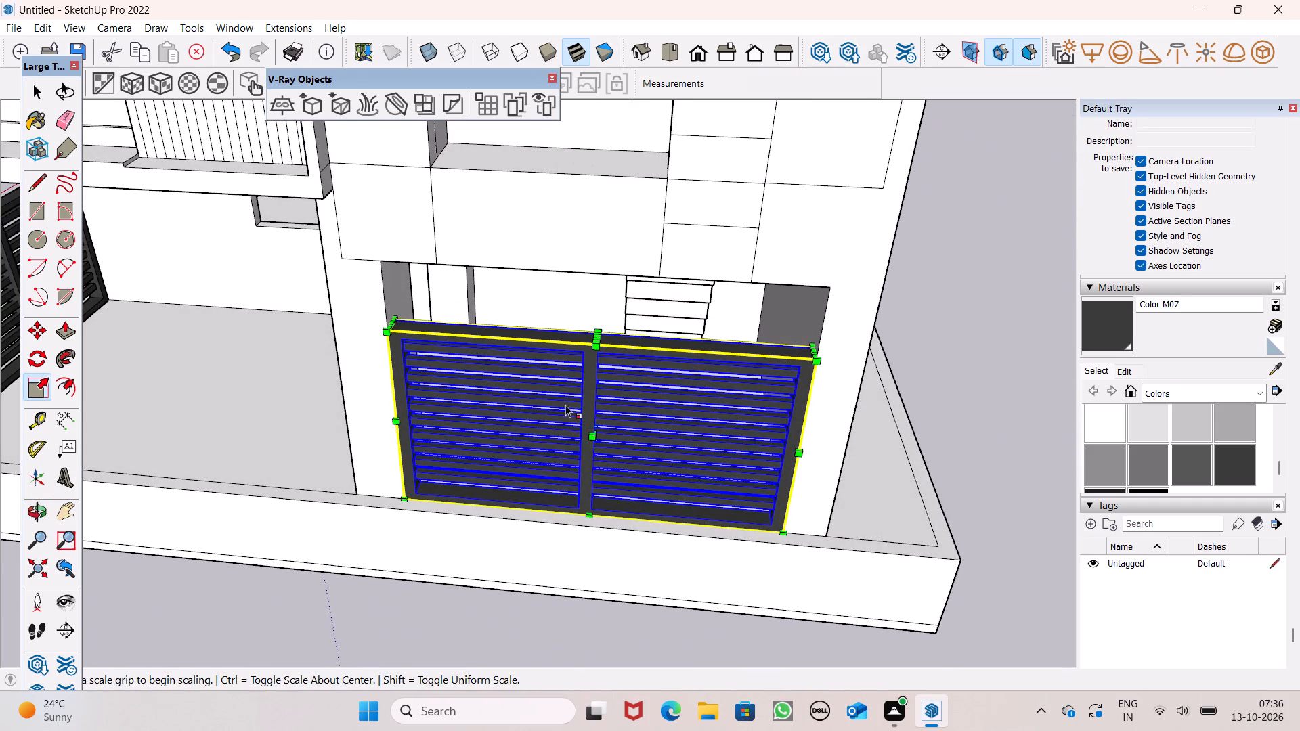
pyautogui.scroll(-3, 497, 396)
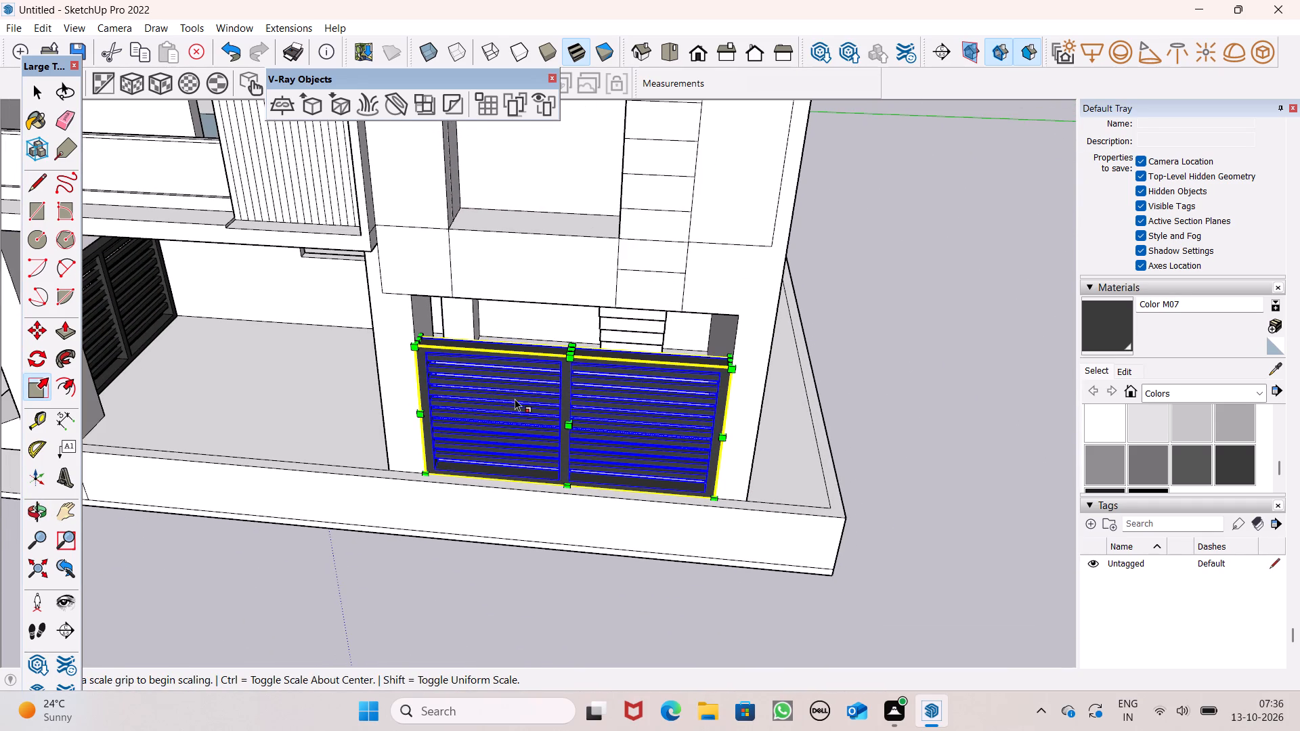
pyautogui.moveTo(542, 467); pyautogui.dragTo(604, 544, button='middle')
pyautogui.scroll(5, 599, 434)
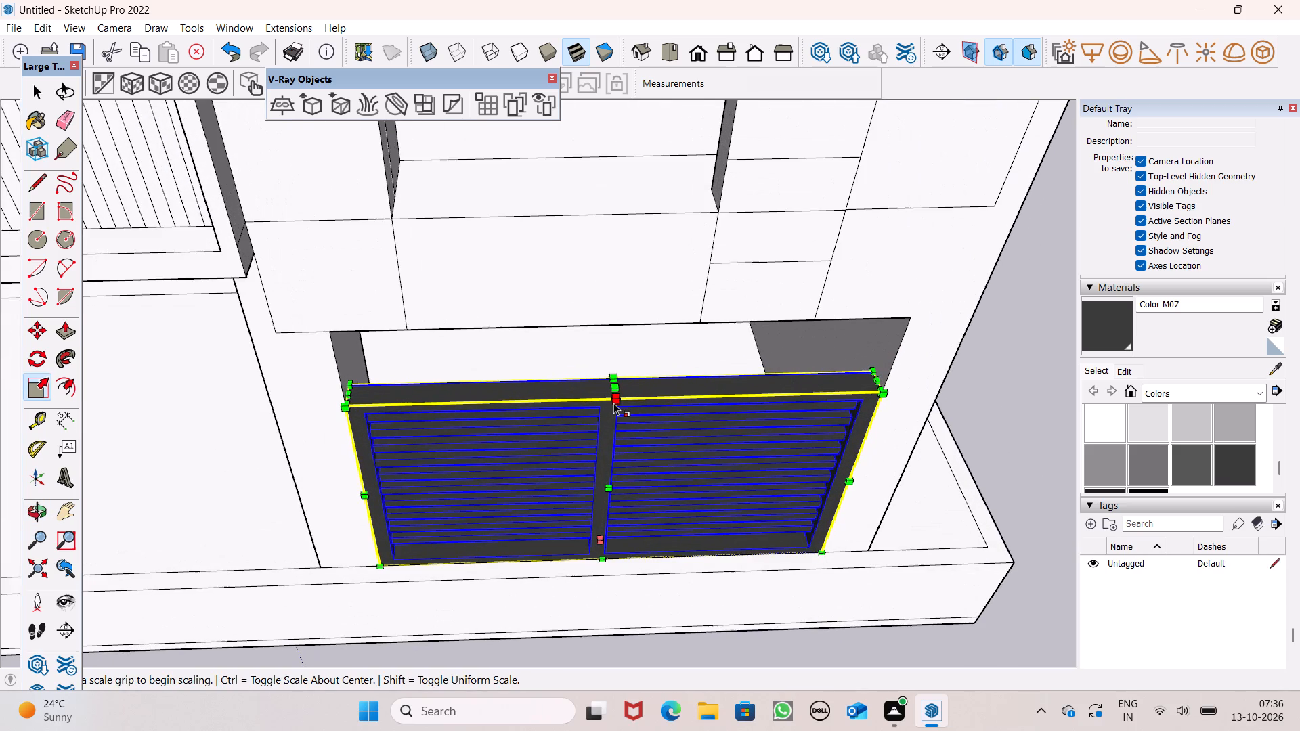
pyautogui.moveTo(615, 388); pyautogui.dragTo(619, 407)
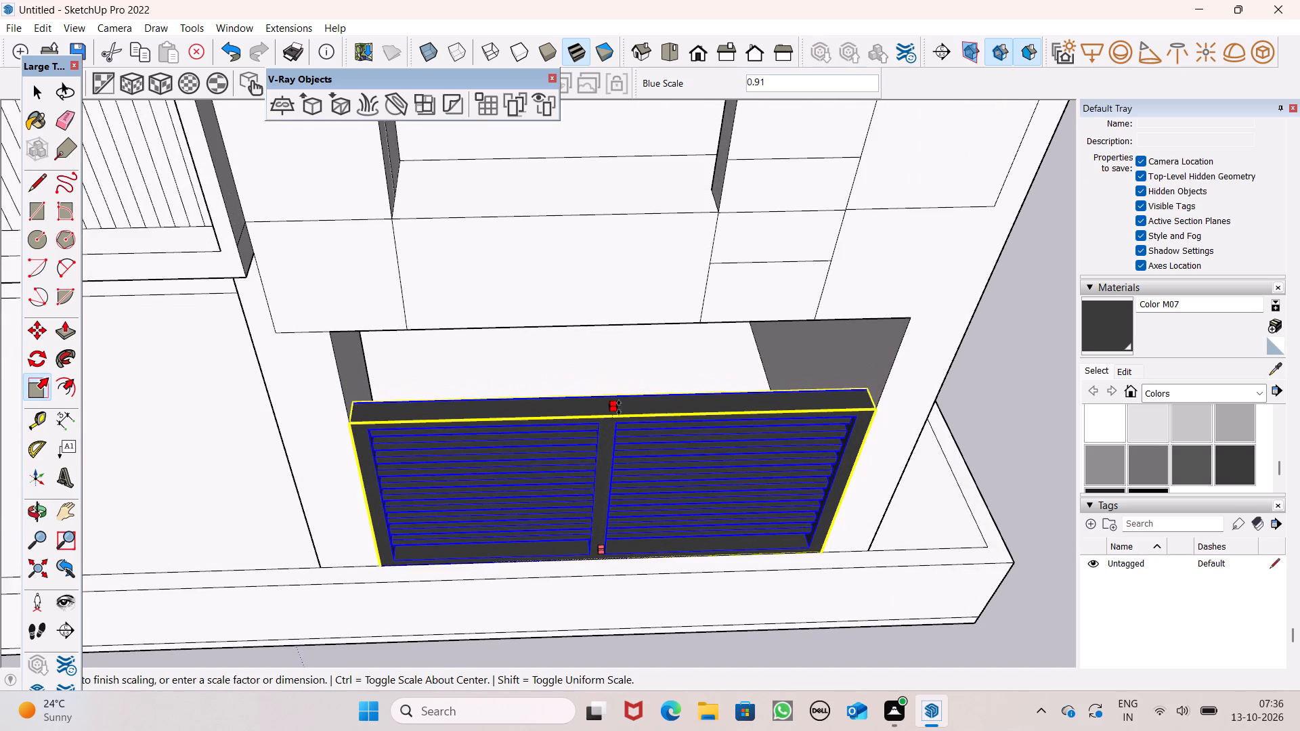
pyautogui.moveTo(619, 407); pyautogui.dragTo(620, 408)
pyautogui.scroll(-5, 613, 370)
pyautogui.moveTo(625, 462); pyautogui.dragTo(662, 271, button='middle')
pyautogui.press('space')
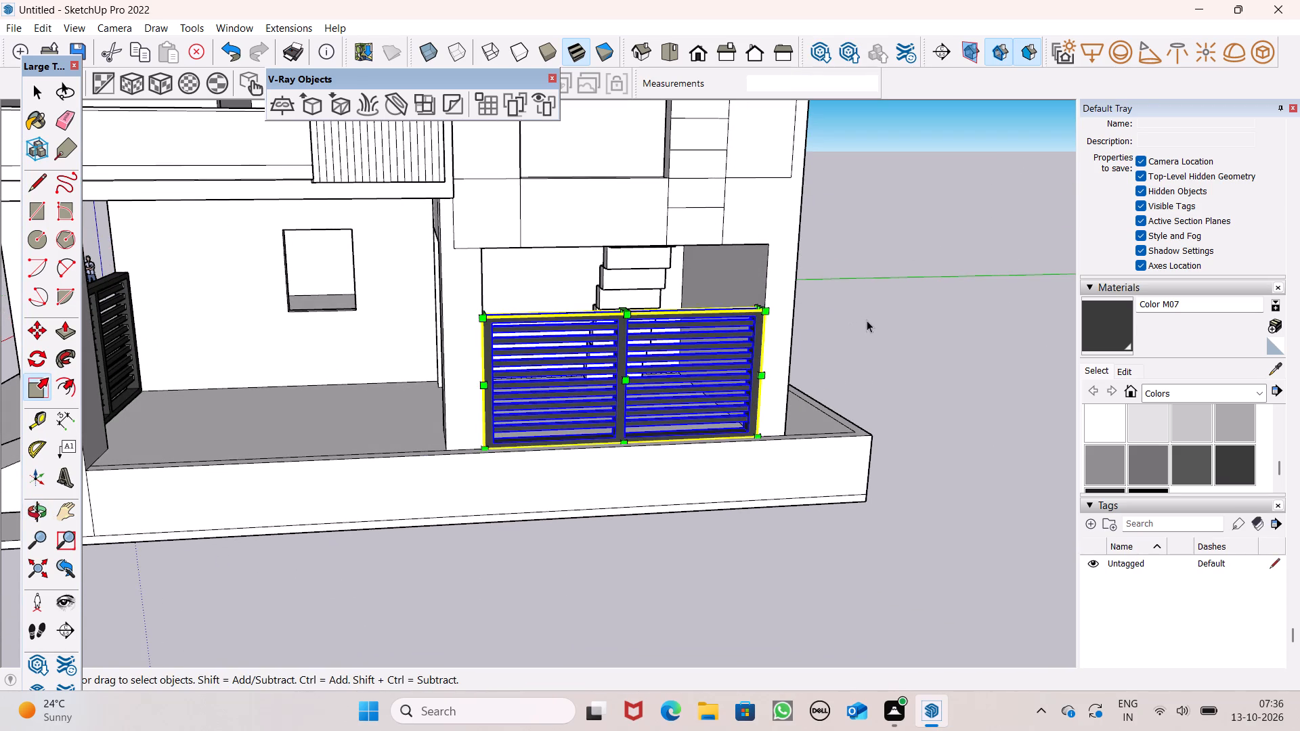
pyautogui.click(867, 320)
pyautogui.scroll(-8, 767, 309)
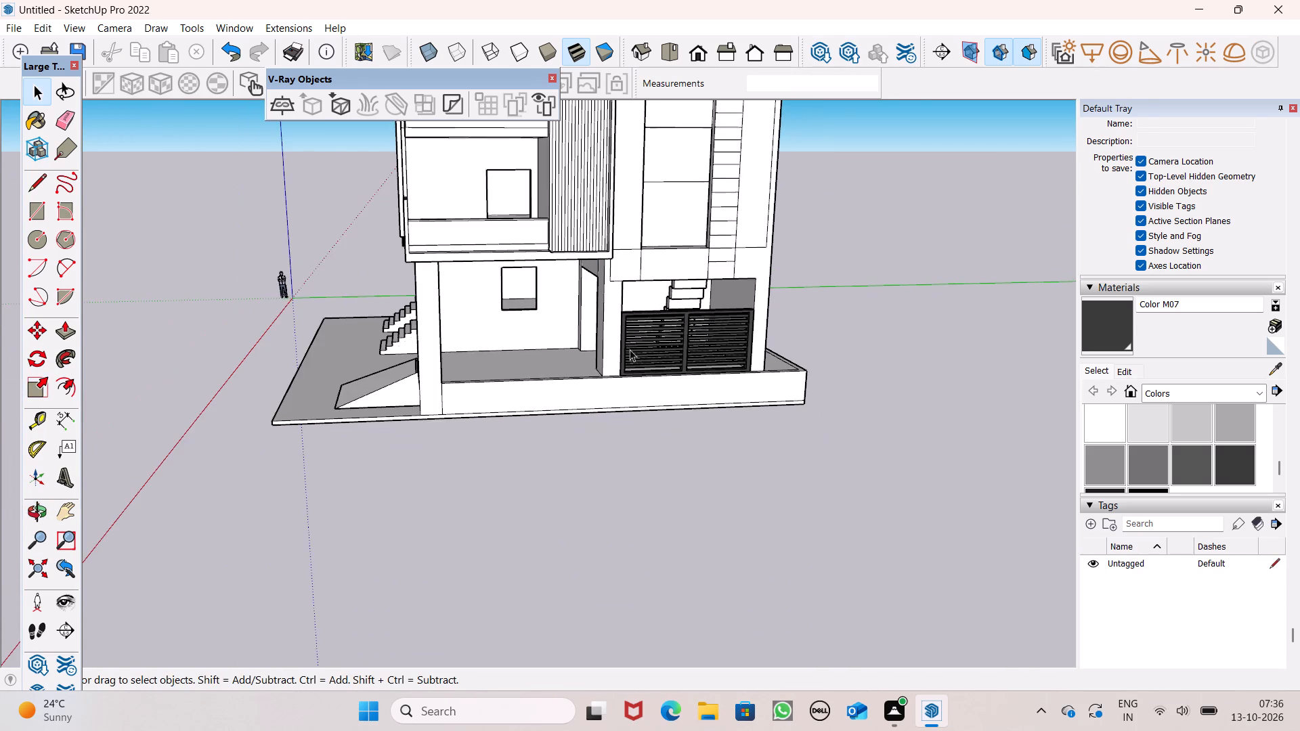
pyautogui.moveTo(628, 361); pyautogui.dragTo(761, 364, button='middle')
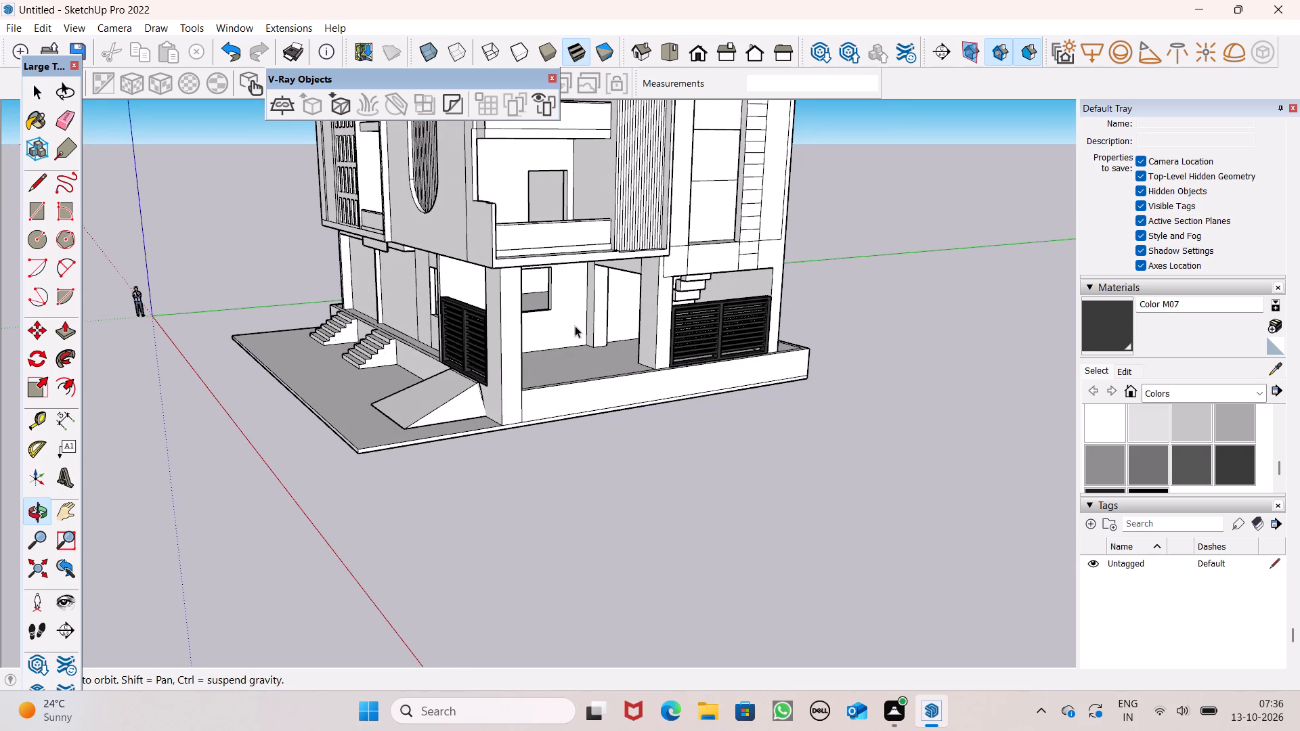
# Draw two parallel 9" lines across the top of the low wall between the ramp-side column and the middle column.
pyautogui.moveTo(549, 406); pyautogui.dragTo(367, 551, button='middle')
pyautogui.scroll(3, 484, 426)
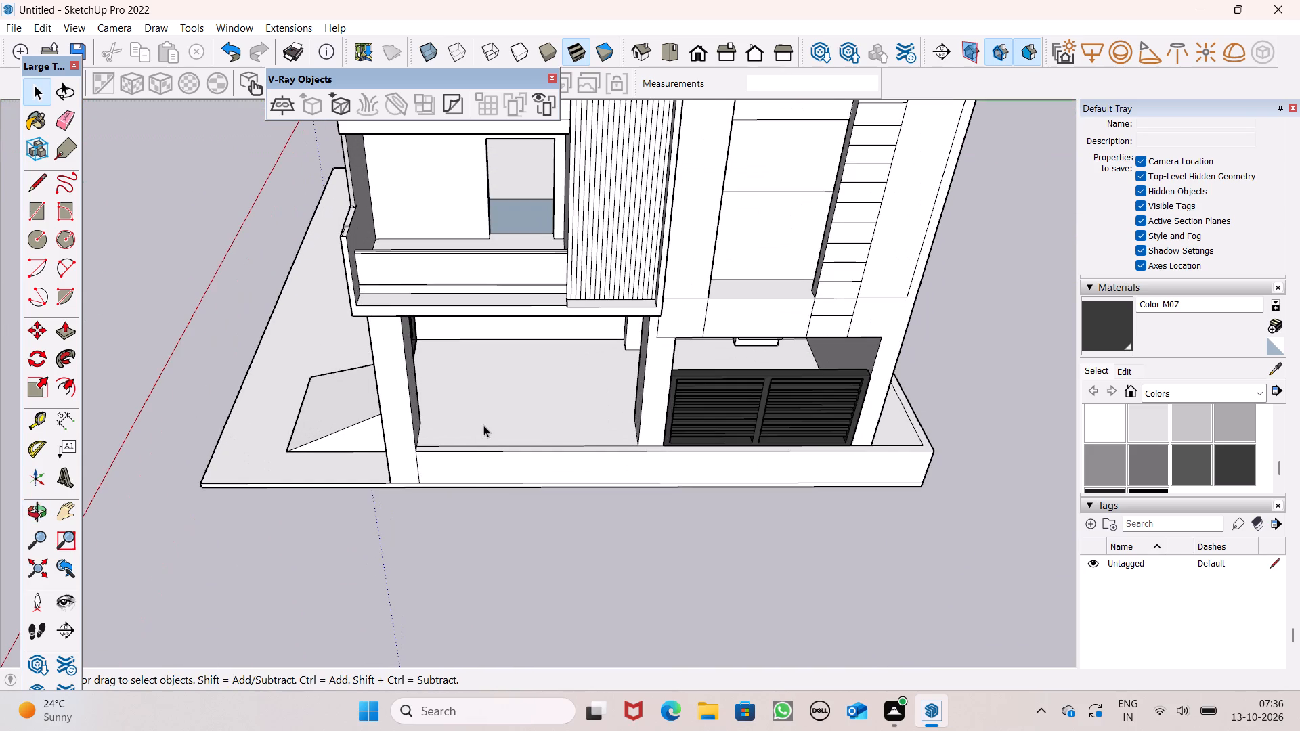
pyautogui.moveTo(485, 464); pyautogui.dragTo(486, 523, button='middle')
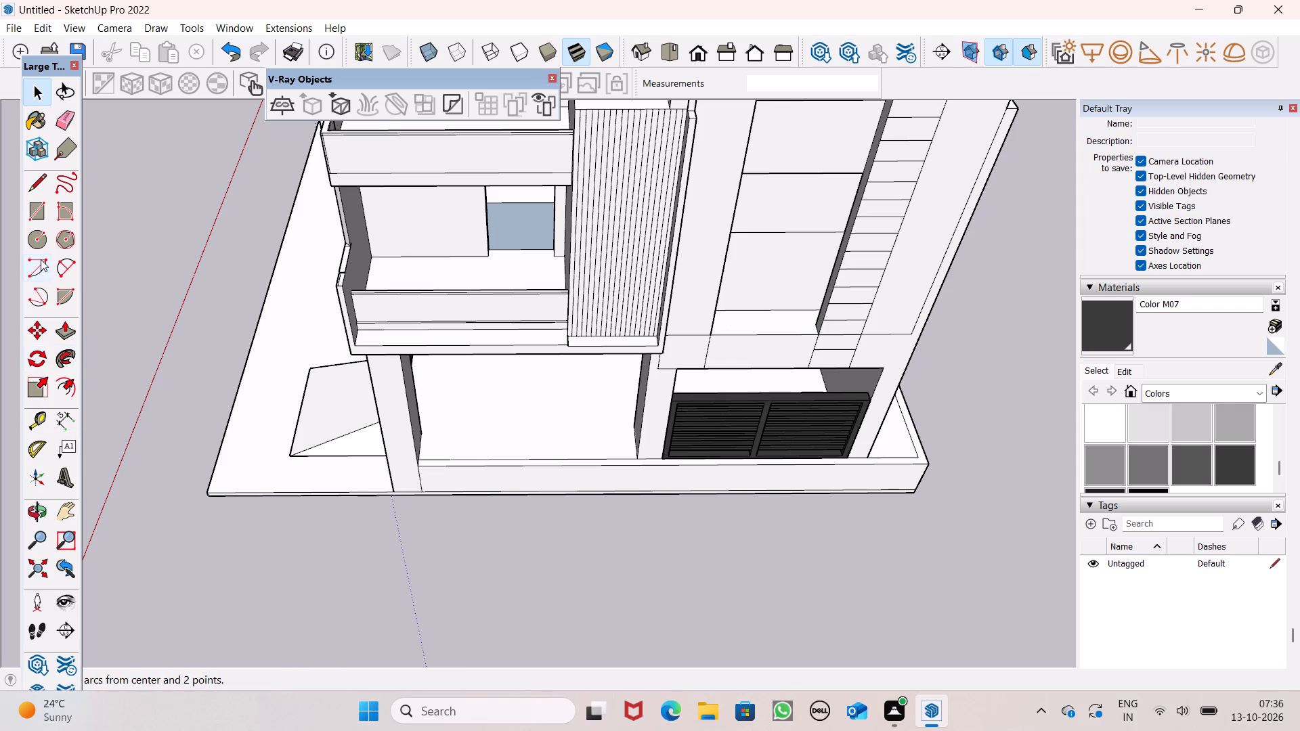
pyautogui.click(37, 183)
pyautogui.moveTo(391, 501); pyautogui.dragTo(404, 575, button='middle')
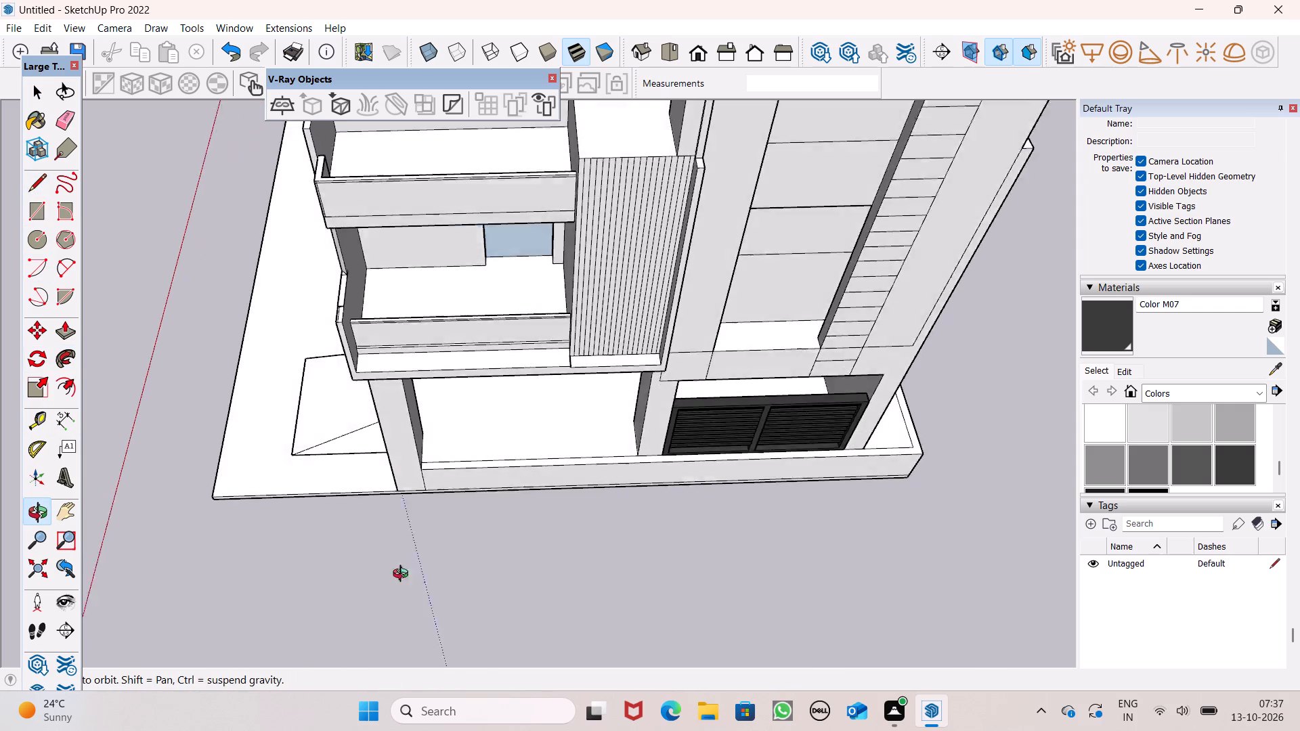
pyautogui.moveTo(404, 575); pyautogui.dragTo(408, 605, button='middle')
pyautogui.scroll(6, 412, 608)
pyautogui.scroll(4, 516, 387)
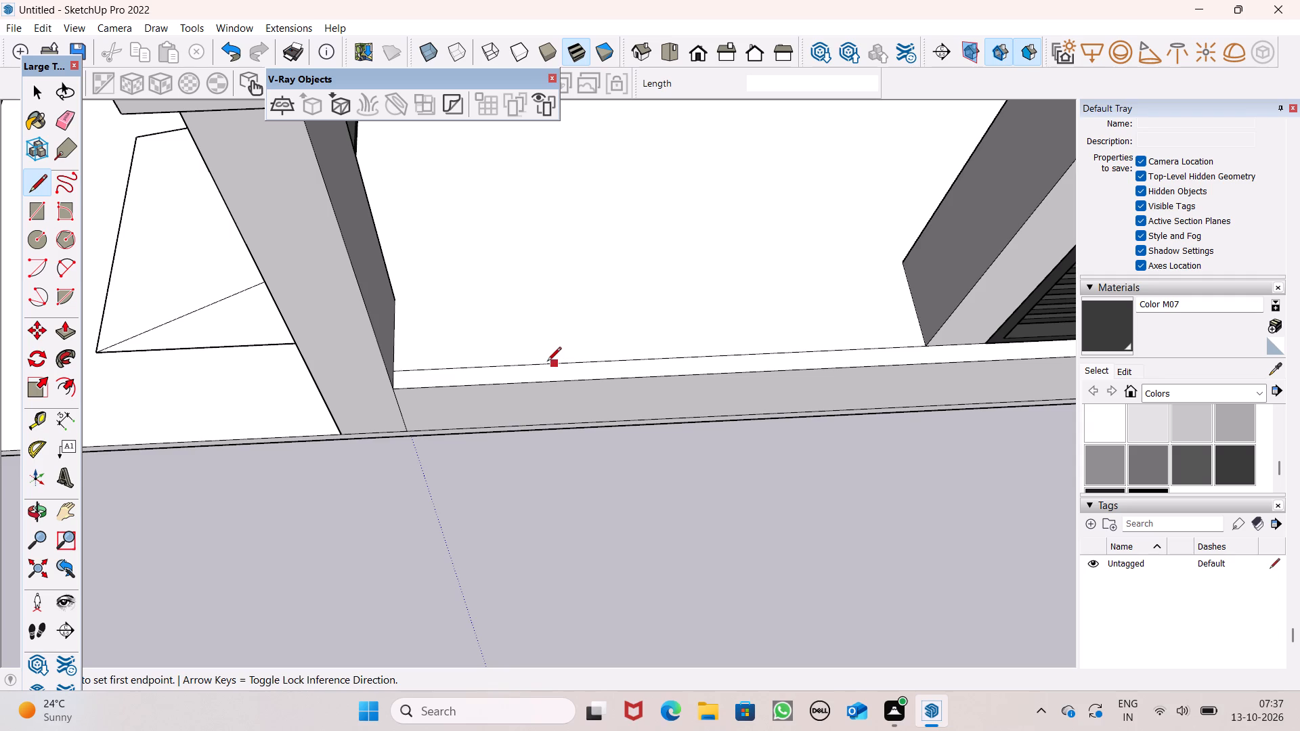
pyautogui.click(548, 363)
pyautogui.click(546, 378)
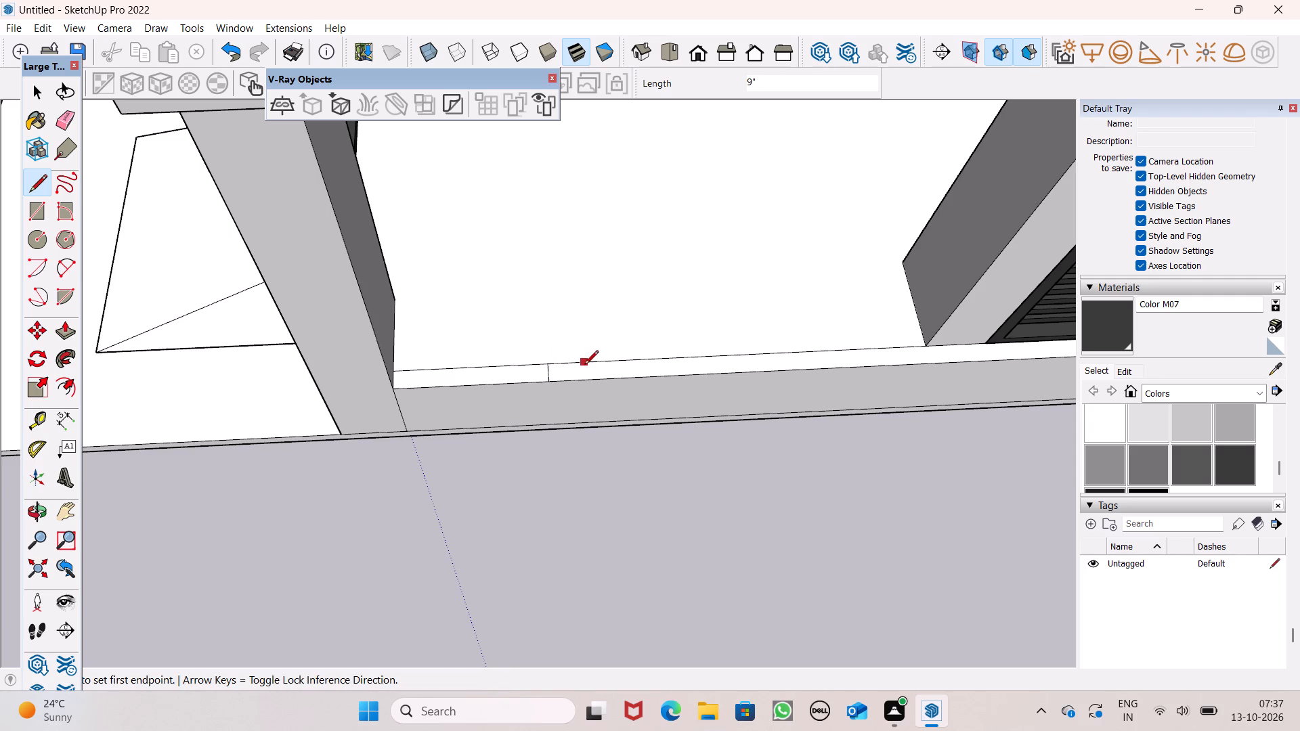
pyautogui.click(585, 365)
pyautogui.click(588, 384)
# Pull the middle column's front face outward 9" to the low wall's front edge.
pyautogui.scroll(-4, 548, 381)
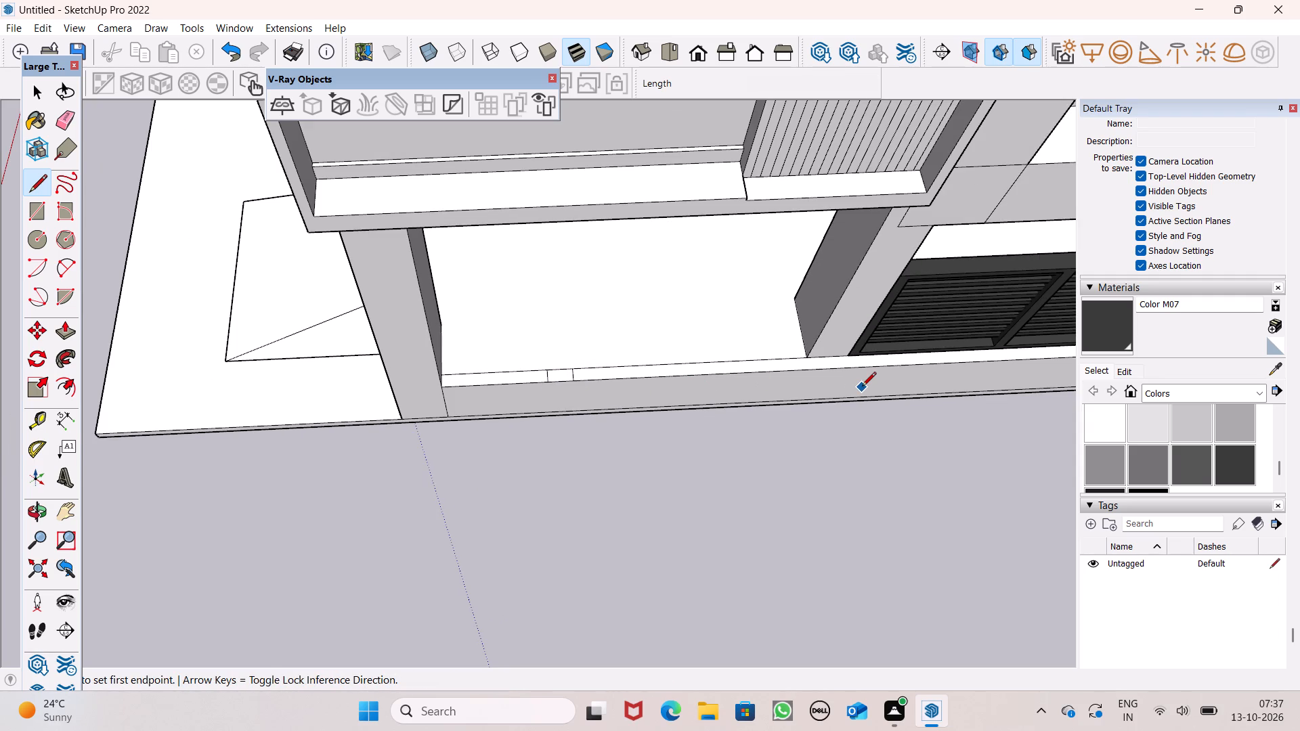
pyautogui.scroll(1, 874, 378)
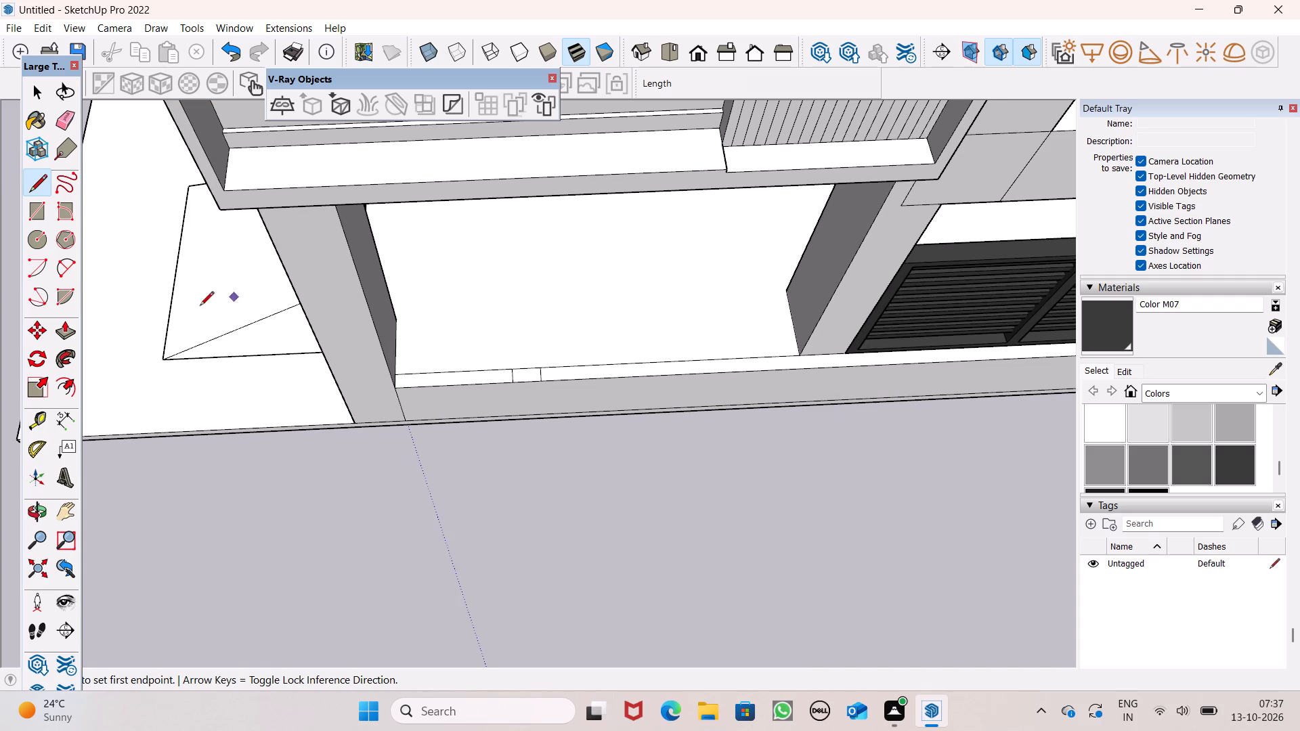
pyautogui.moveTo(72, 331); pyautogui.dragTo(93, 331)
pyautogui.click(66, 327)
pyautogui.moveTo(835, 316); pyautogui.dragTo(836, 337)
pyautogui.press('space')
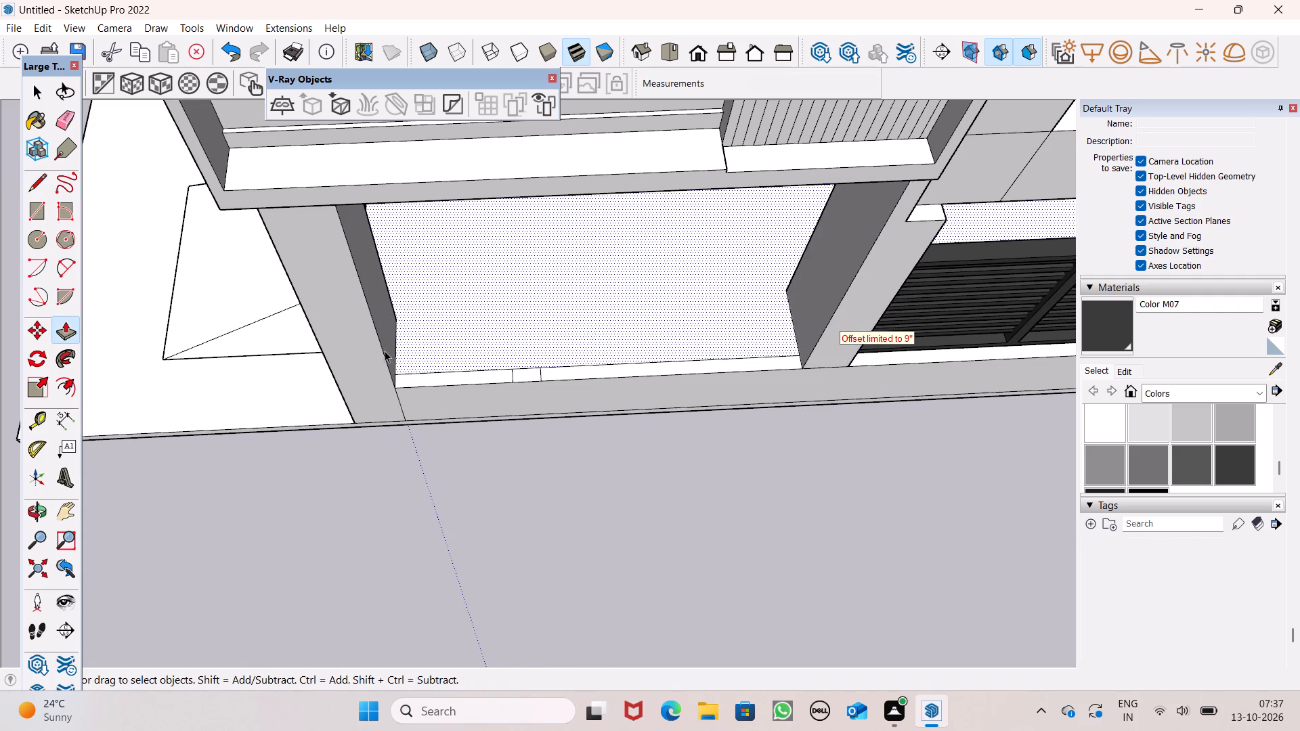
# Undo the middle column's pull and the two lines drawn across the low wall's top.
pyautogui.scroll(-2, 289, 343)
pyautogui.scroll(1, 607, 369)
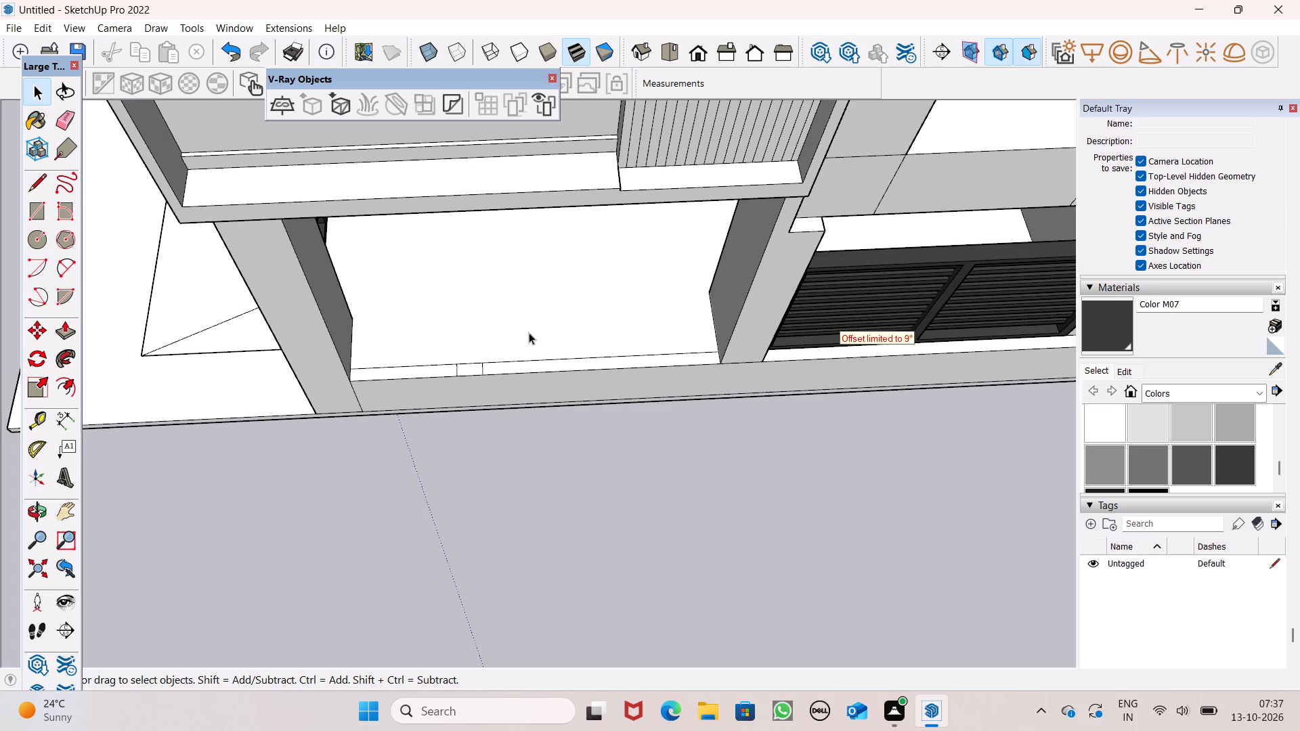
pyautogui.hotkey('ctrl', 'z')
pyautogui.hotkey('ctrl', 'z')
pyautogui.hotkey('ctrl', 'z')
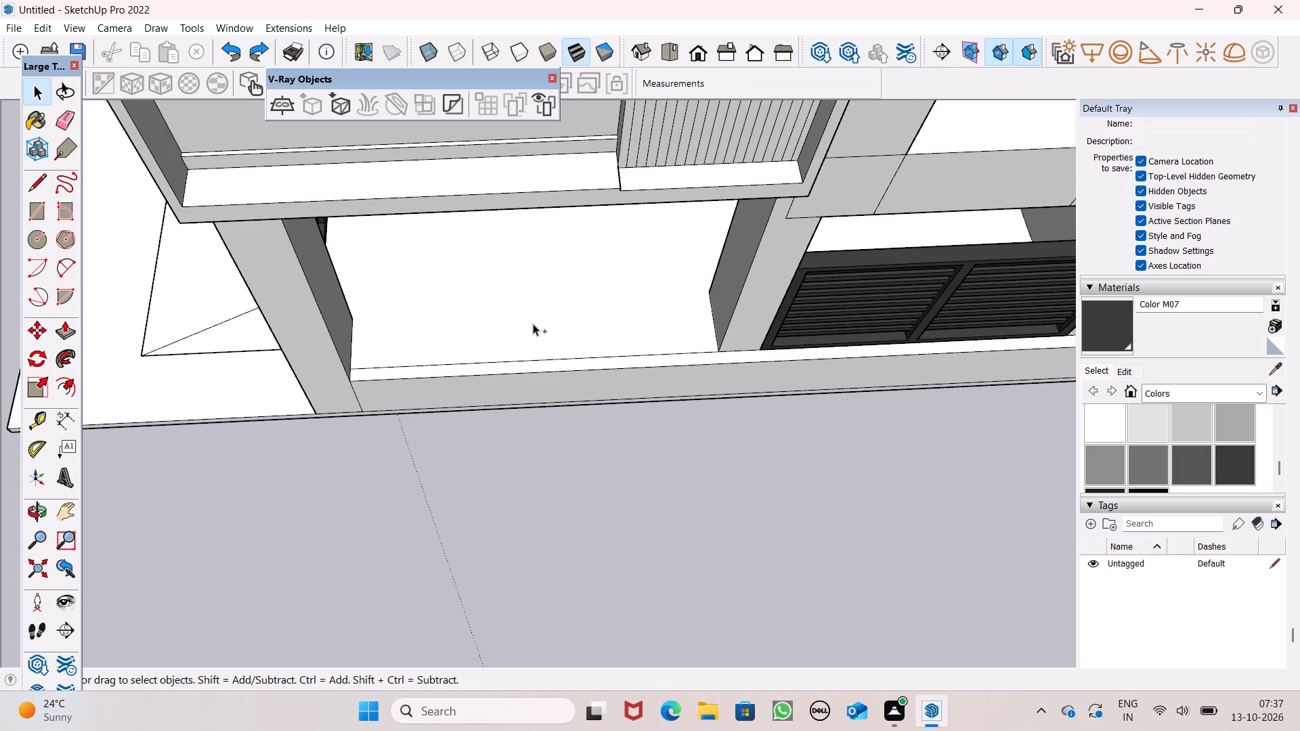
# Pull the middle column's front face outward 9", flush with the front of the low wall.
pyautogui.click(66, 320)
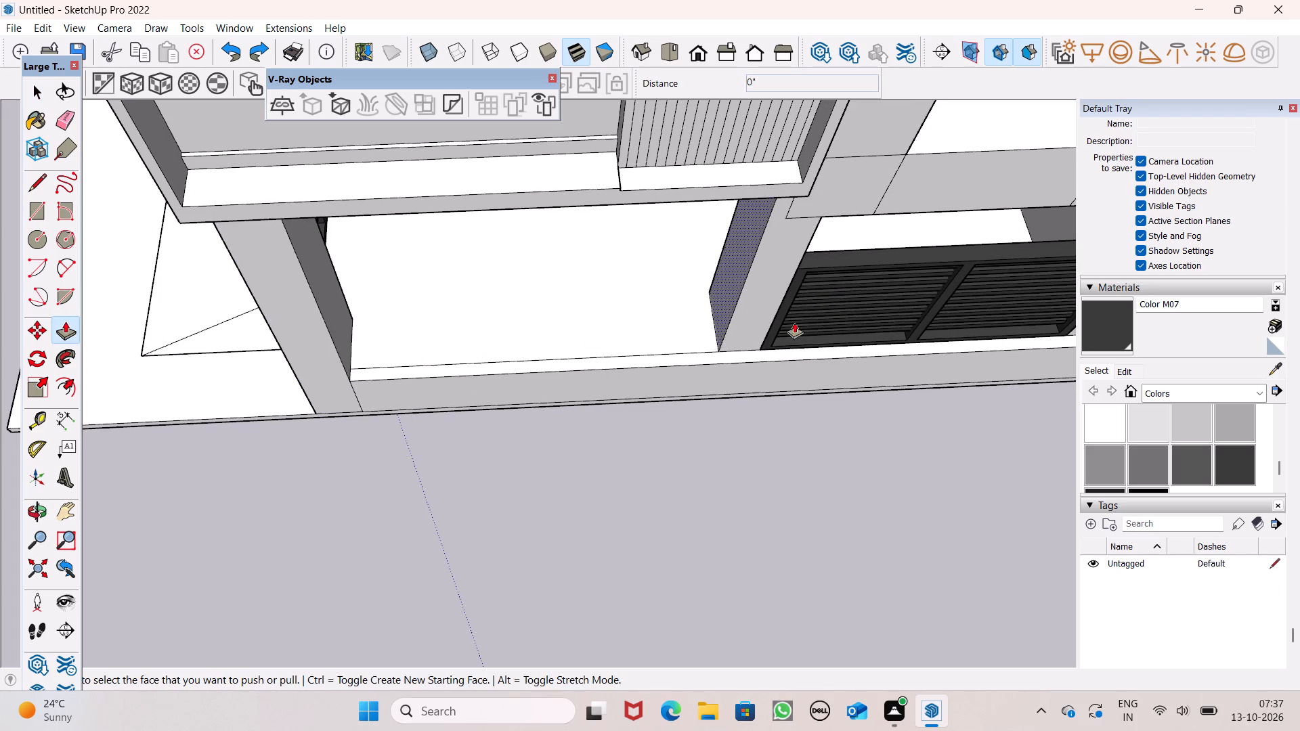
pyautogui.moveTo(747, 320); pyautogui.dragTo(743, 338)
pyautogui.press('space')
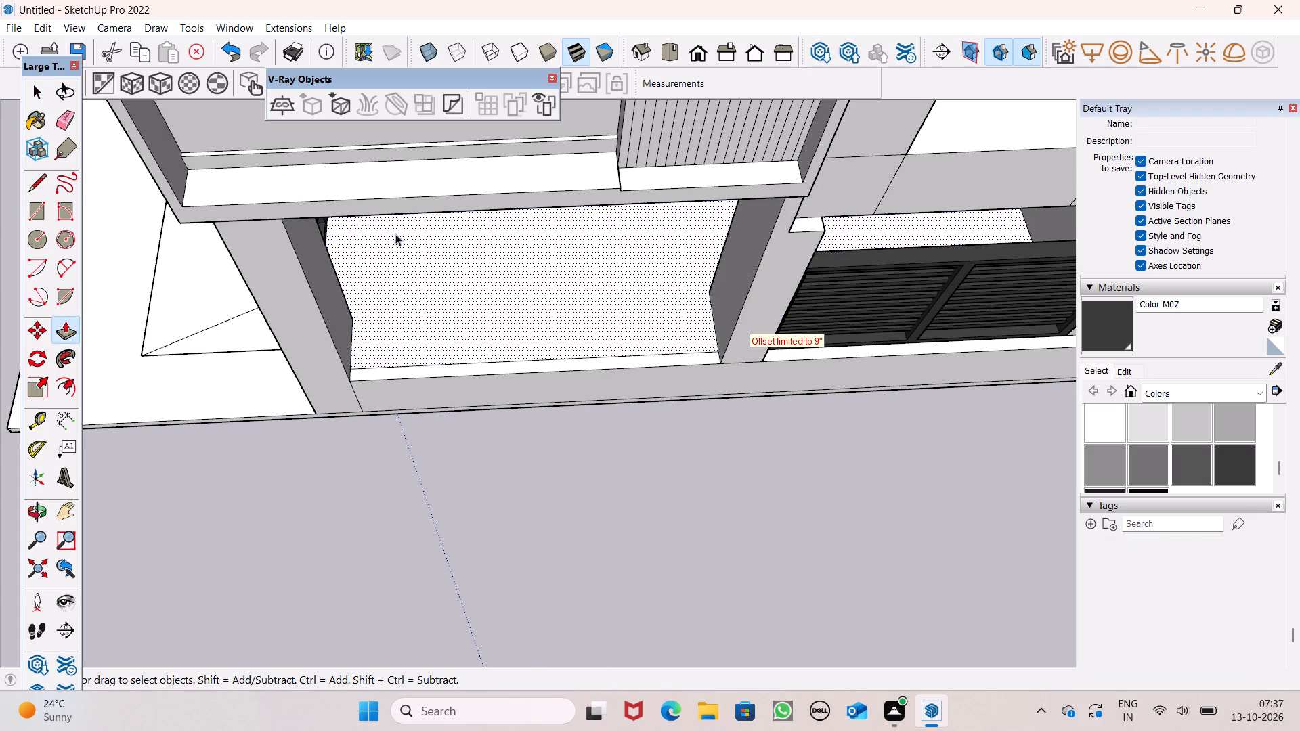
# Draw two parallel 9" lines across the low wall's top between the ramp-side and middle columns, marking out a narrow post strip.
pyautogui.click(31, 177)
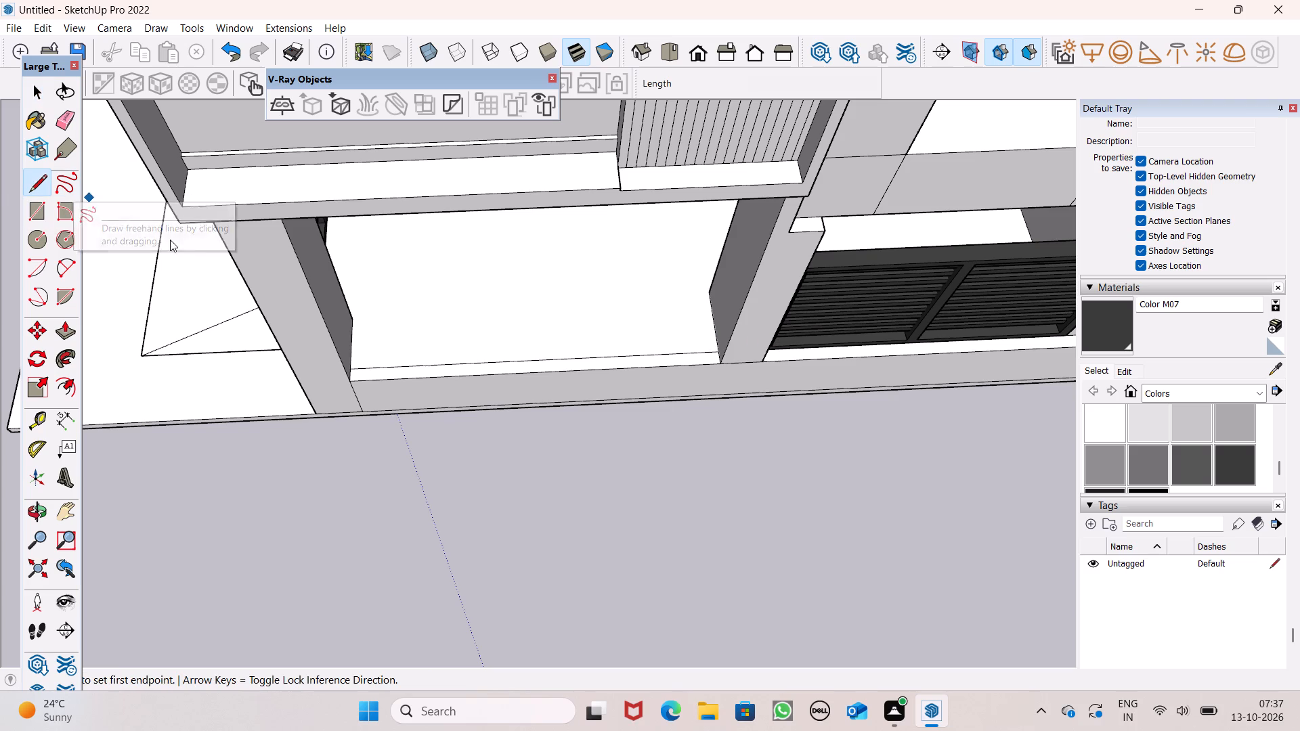
pyautogui.scroll(-2, 303, 221)
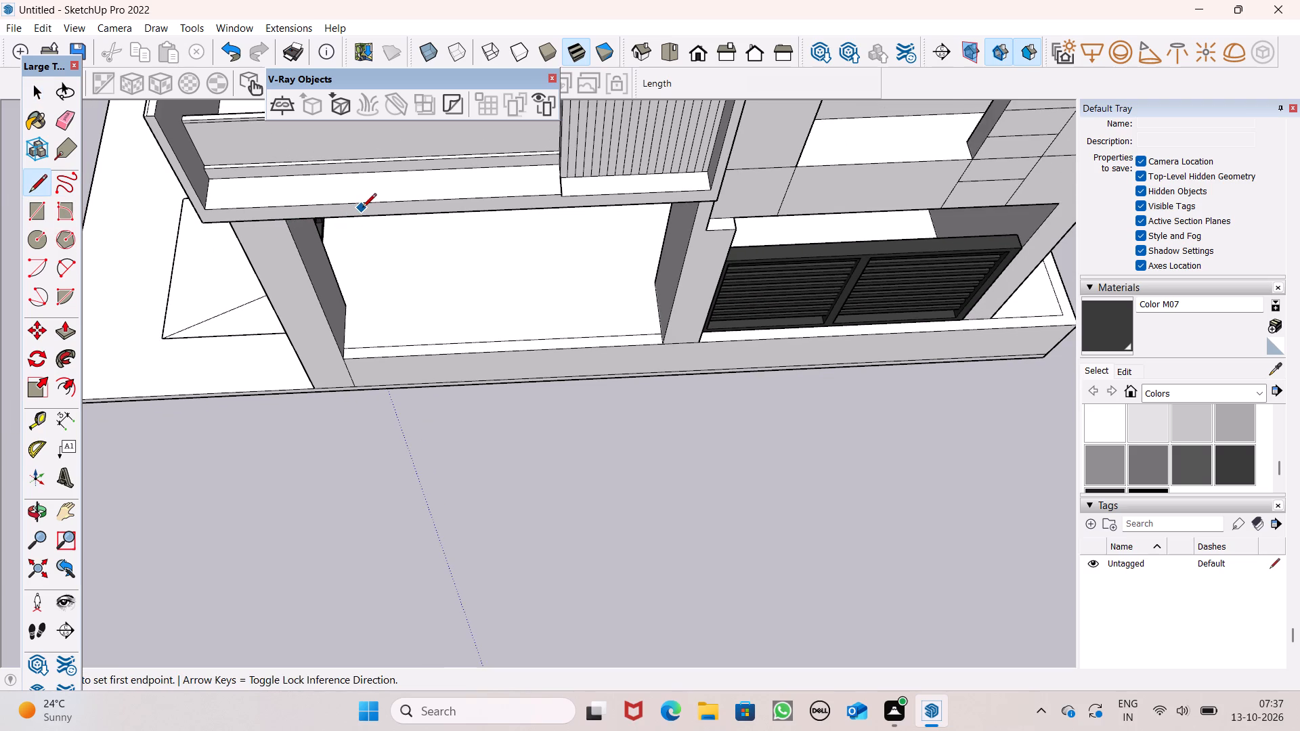
pyautogui.scroll(-1, 362, 208)
pyautogui.moveTo(385, 309); pyautogui.dragTo(391, 334, button='middle')
pyautogui.scroll(1, 391, 311)
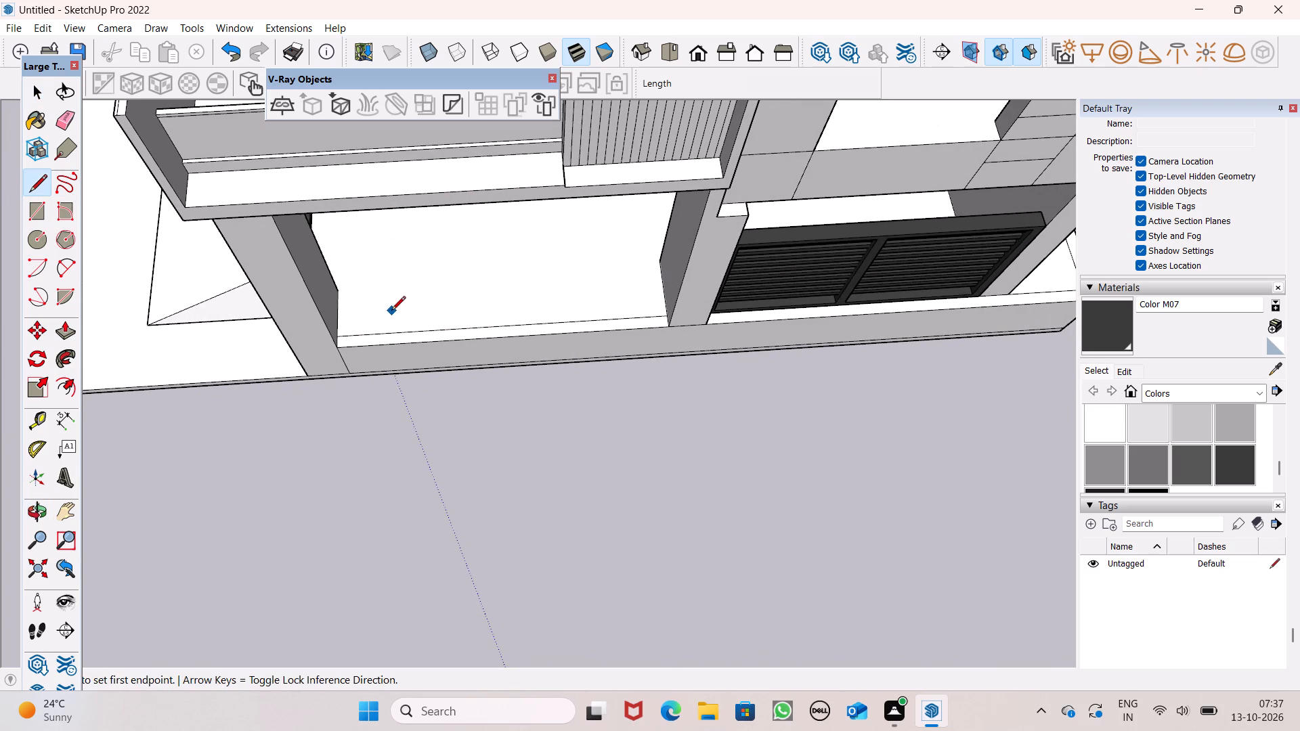
pyautogui.moveTo(387, 332); pyautogui.dragTo(360, 376, button='middle')
pyautogui.scroll(6, 359, 374)
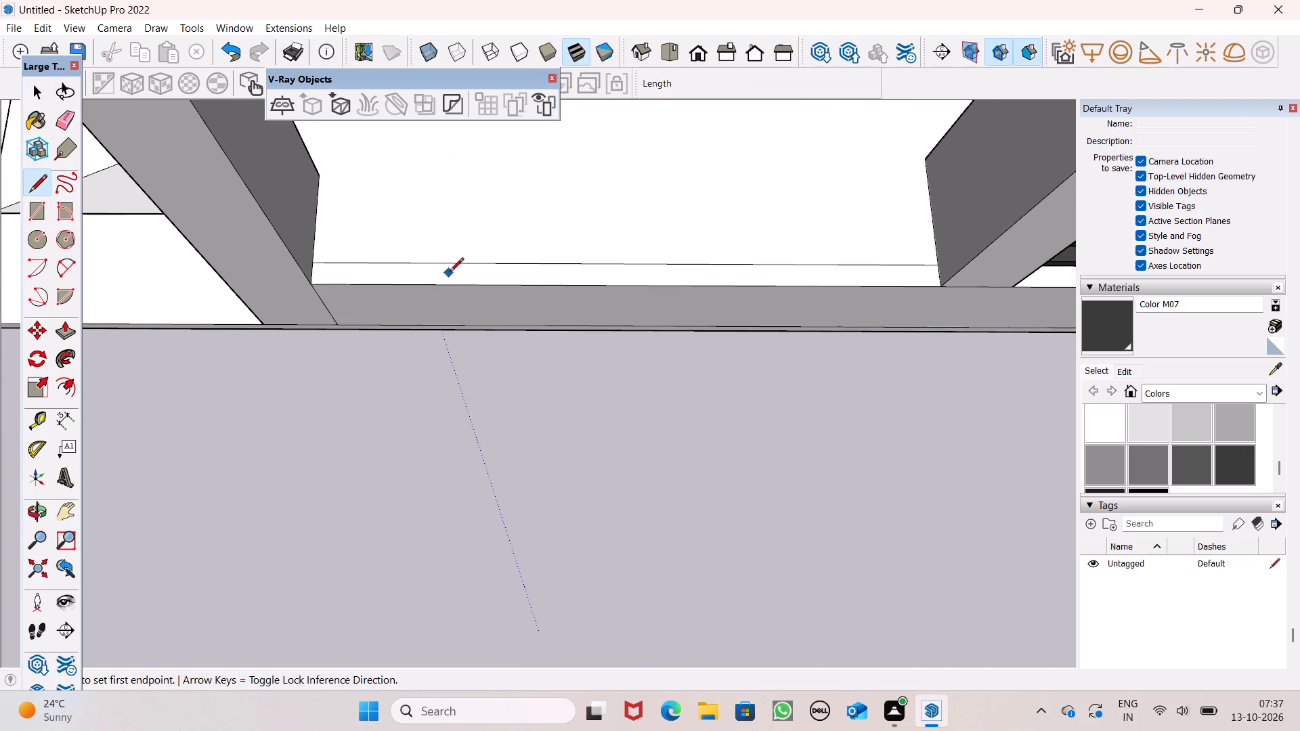
pyautogui.click(493, 264)
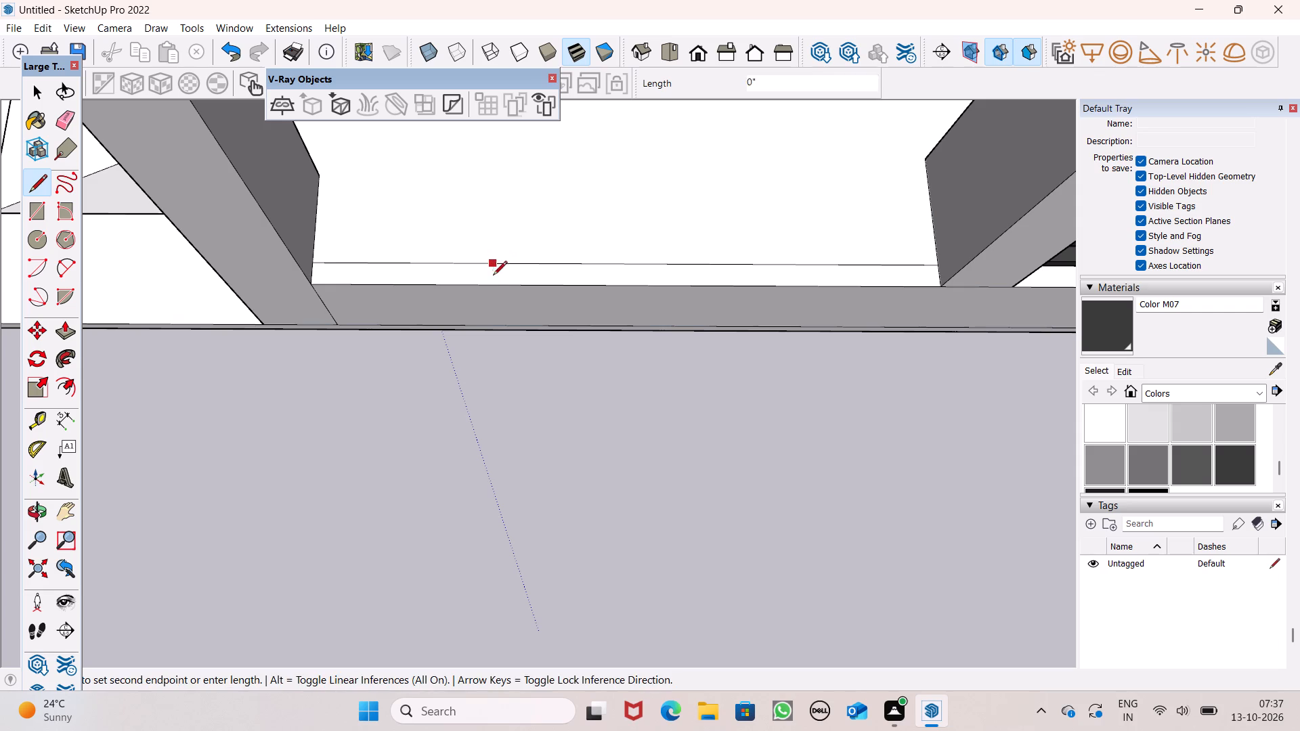
pyautogui.click(493, 285)
pyautogui.click(537, 265)
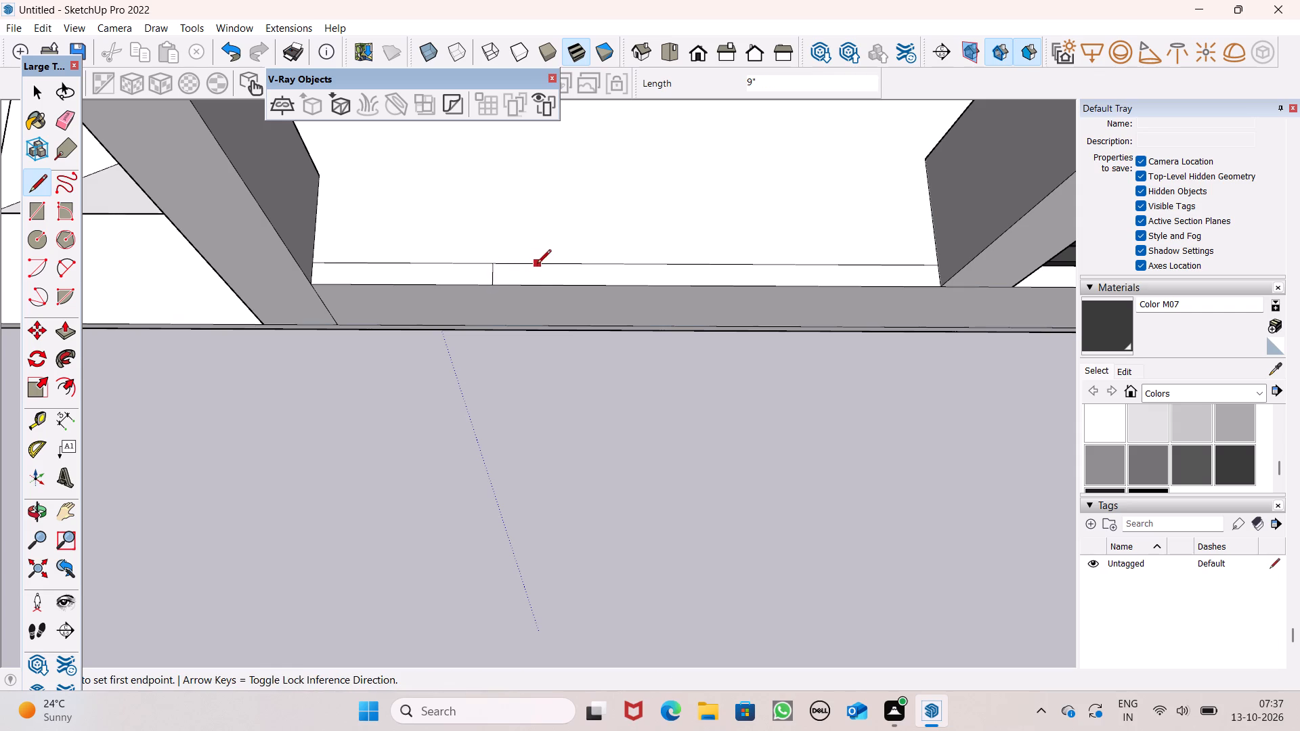
pyautogui.click(536, 284)
# Raise the low wall's top strip between the ramp-side column and the first line by 6'.
pyautogui.scroll(-11, 549, 330)
pyautogui.moveTo(542, 357); pyautogui.dragTo(540, 348, button='middle')
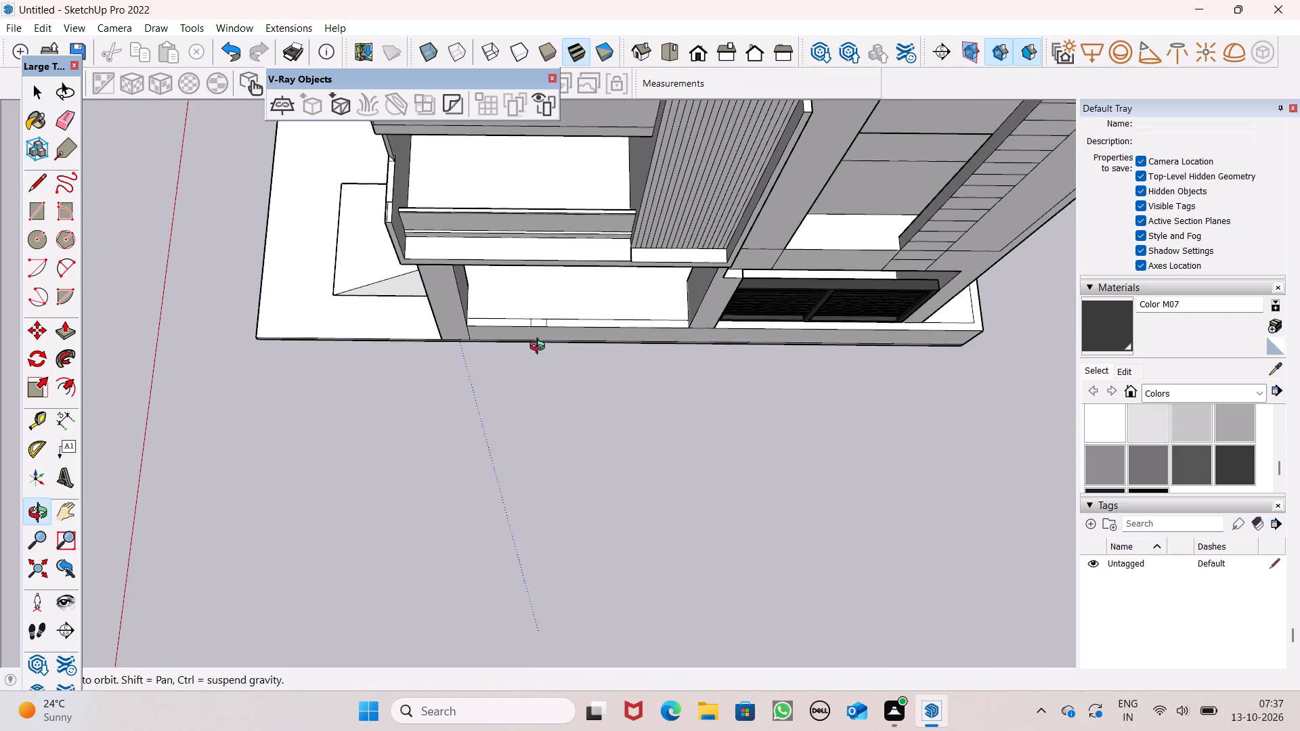
pyautogui.moveTo(540, 348); pyautogui.dragTo(557, 259, button='middle')
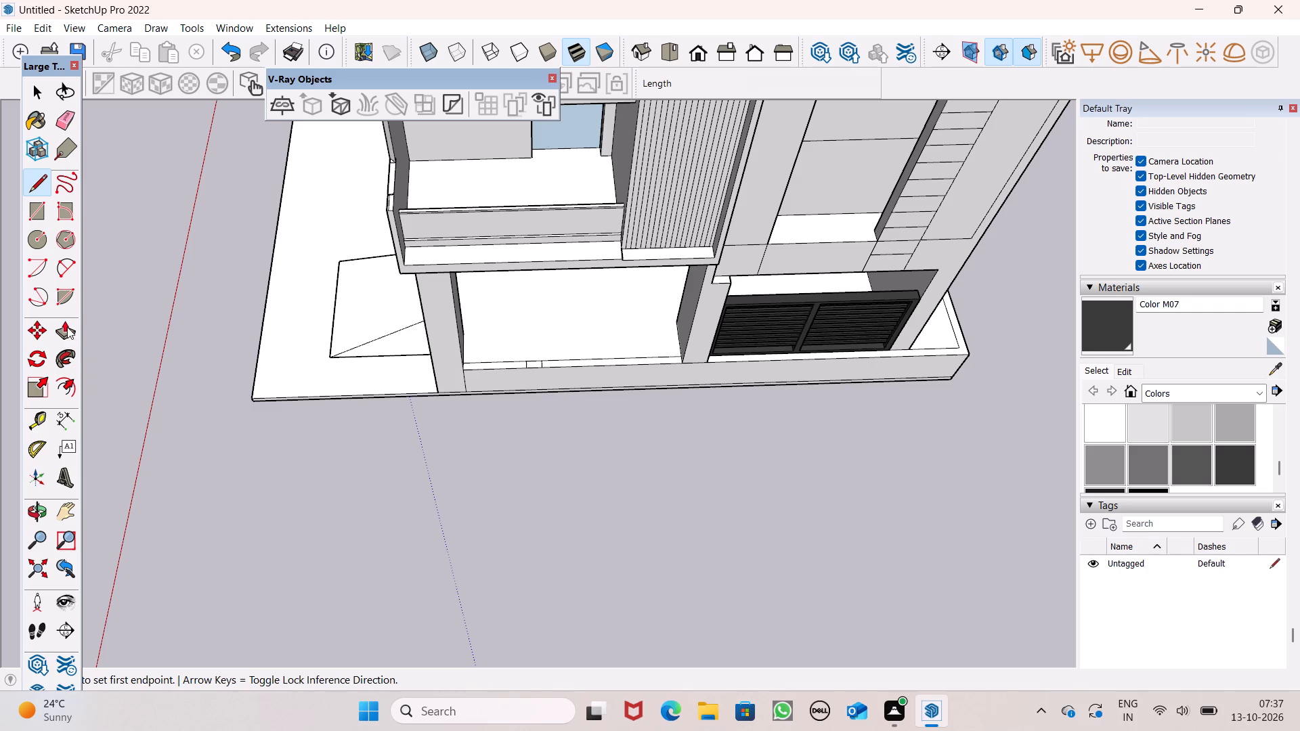
pyautogui.moveTo(67, 327); pyautogui.dragTo(77, 324)
pyautogui.scroll(6, 429, 334)
pyautogui.moveTo(517, 381); pyautogui.dragTo(519, 350)
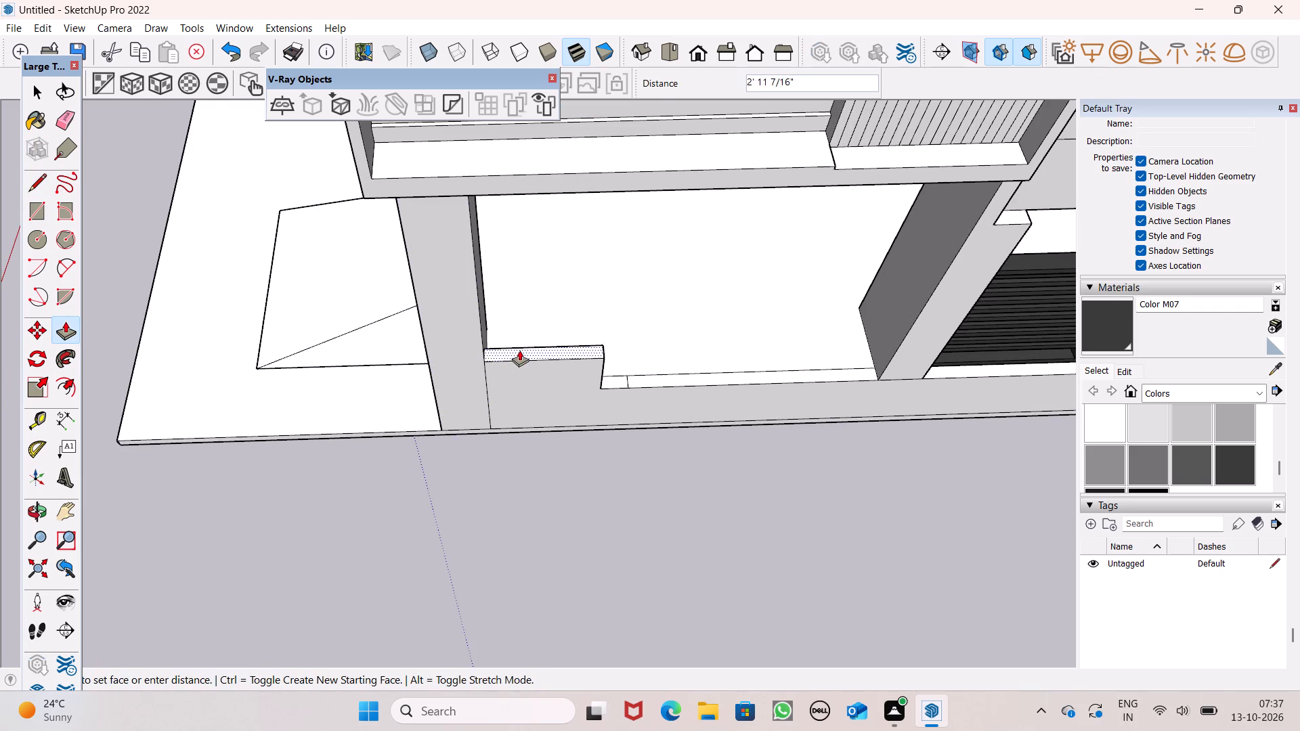
pyautogui.moveTo(519, 350); pyautogui.dragTo(518, 332)
pyautogui.press('6')
pyautogui.press("'")
pyautogui.press('Return')
# Raise the narrow post strip and the remaining strip up to the middle column by 6', level with the raised section.
pyautogui.scroll(-4, 525, 330)
pyautogui.moveTo(555, 332); pyautogui.dragTo(551, 268, button='middle')
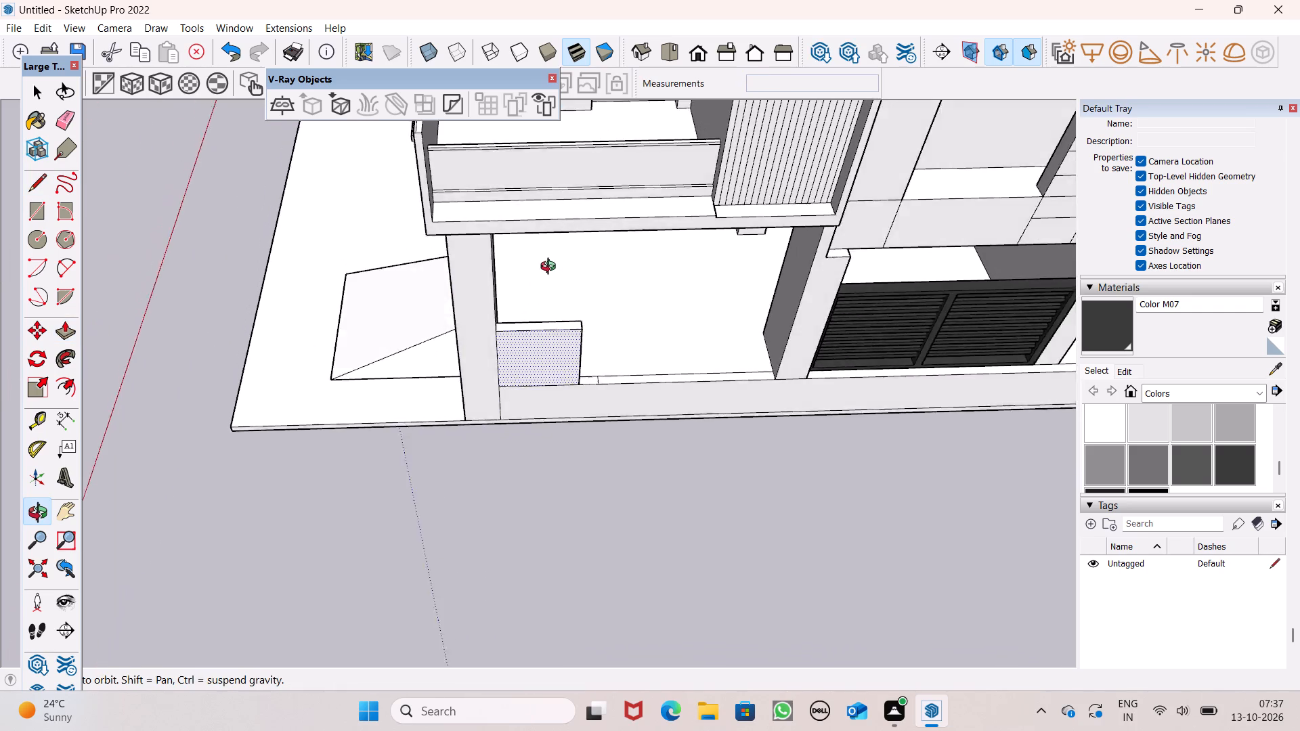
pyautogui.moveTo(551, 268); pyautogui.dragTo(549, 262, button='middle')
pyautogui.scroll(1, 549, 263)
pyautogui.scroll(5, 584, 368)
pyautogui.moveTo(605, 414); pyautogui.dragTo(605, 403)
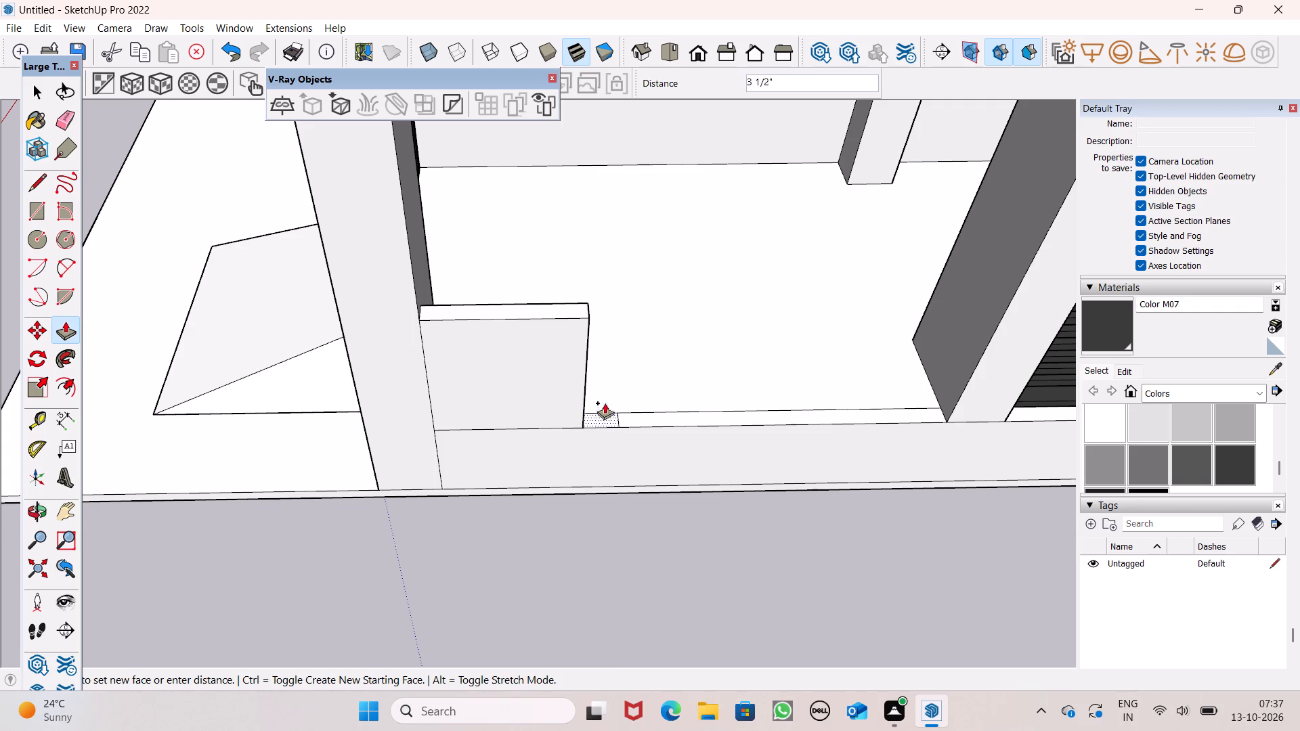
pyautogui.moveTo(605, 403); pyautogui.dragTo(571, 313)
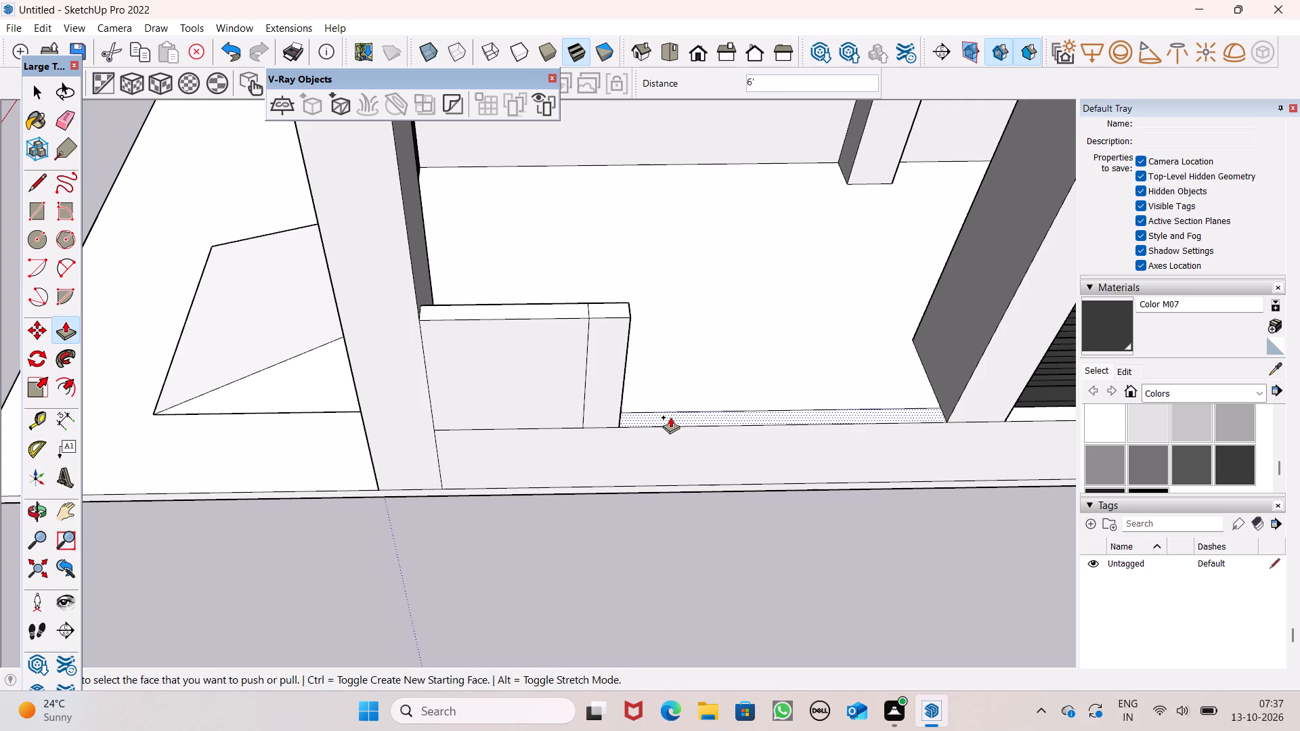
pyautogui.moveTo(661, 418); pyautogui.dragTo(630, 322)
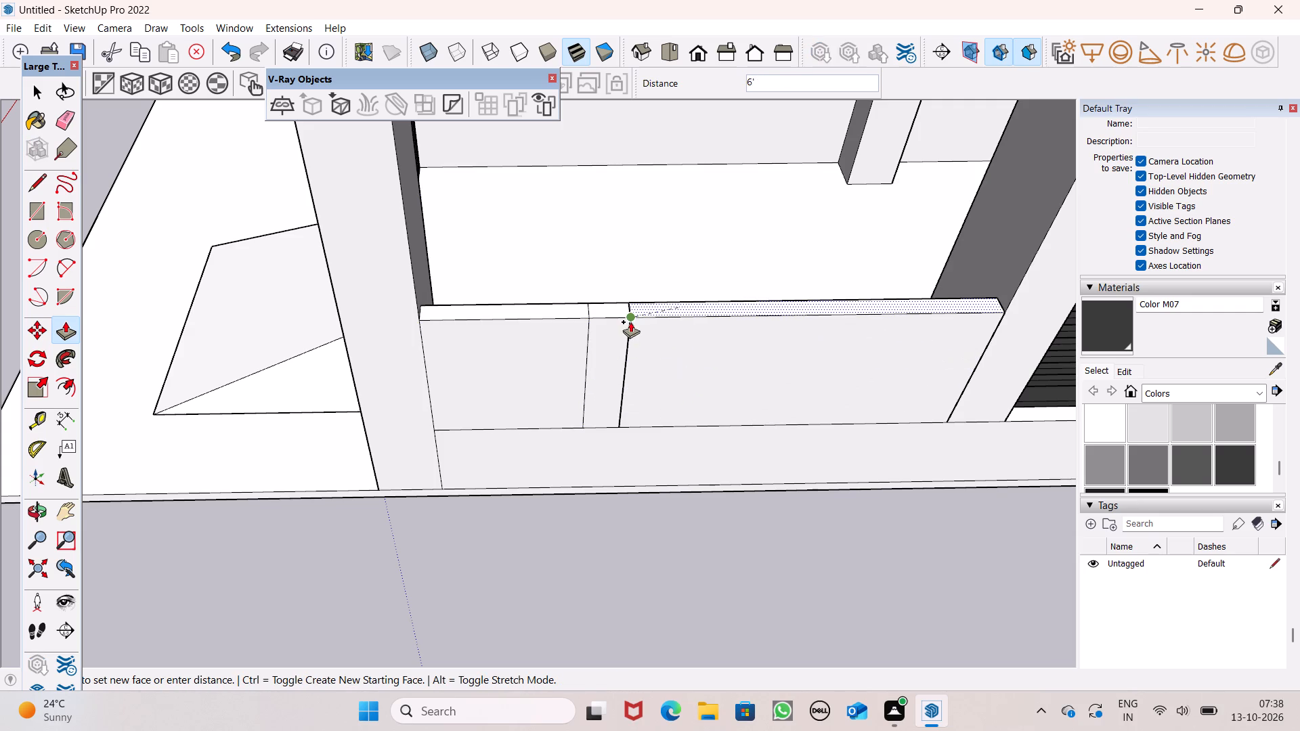
pyautogui.moveTo(630, 322); pyautogui.dragTo(630, 321)
# Pull the top of the narrow post up about 4 3/8" above the adjoining wall panels.
pyautogui.scroll(6, 552, 238)
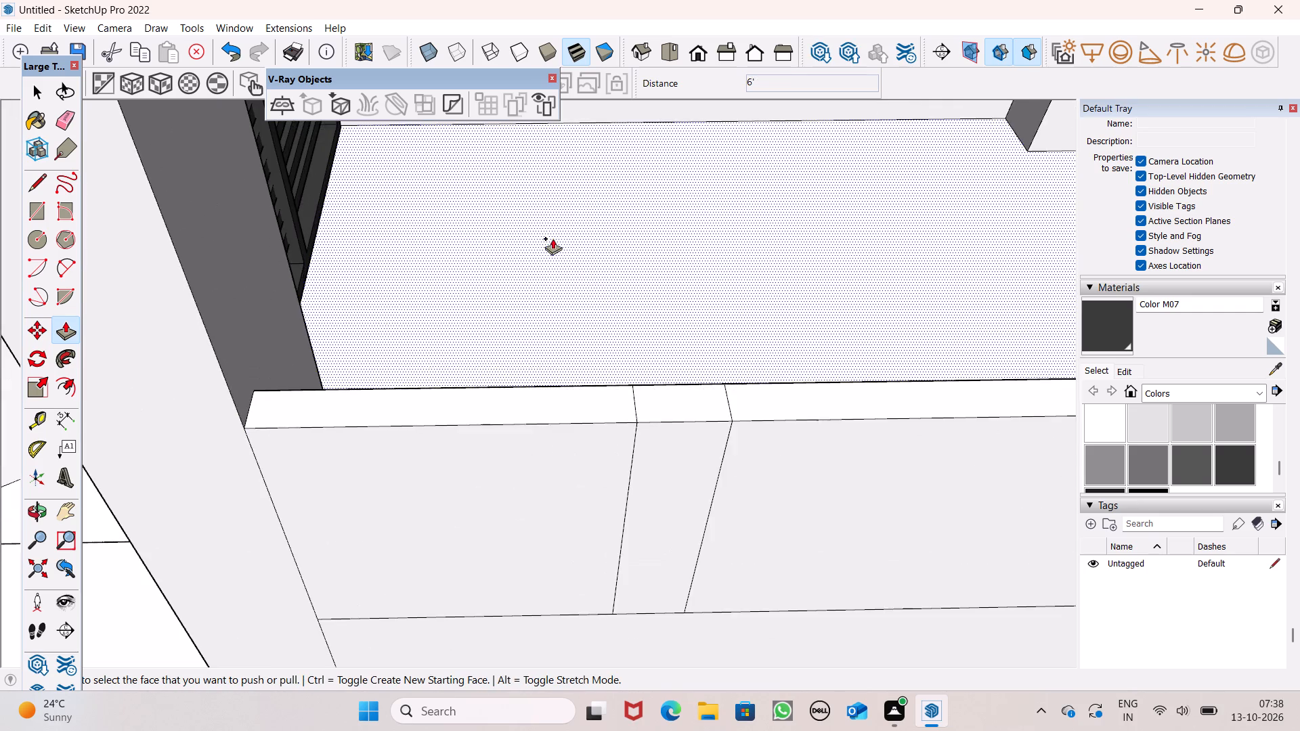
pyautogui.moveTo(666, 450); pyautogui.dragTo(668, 431)
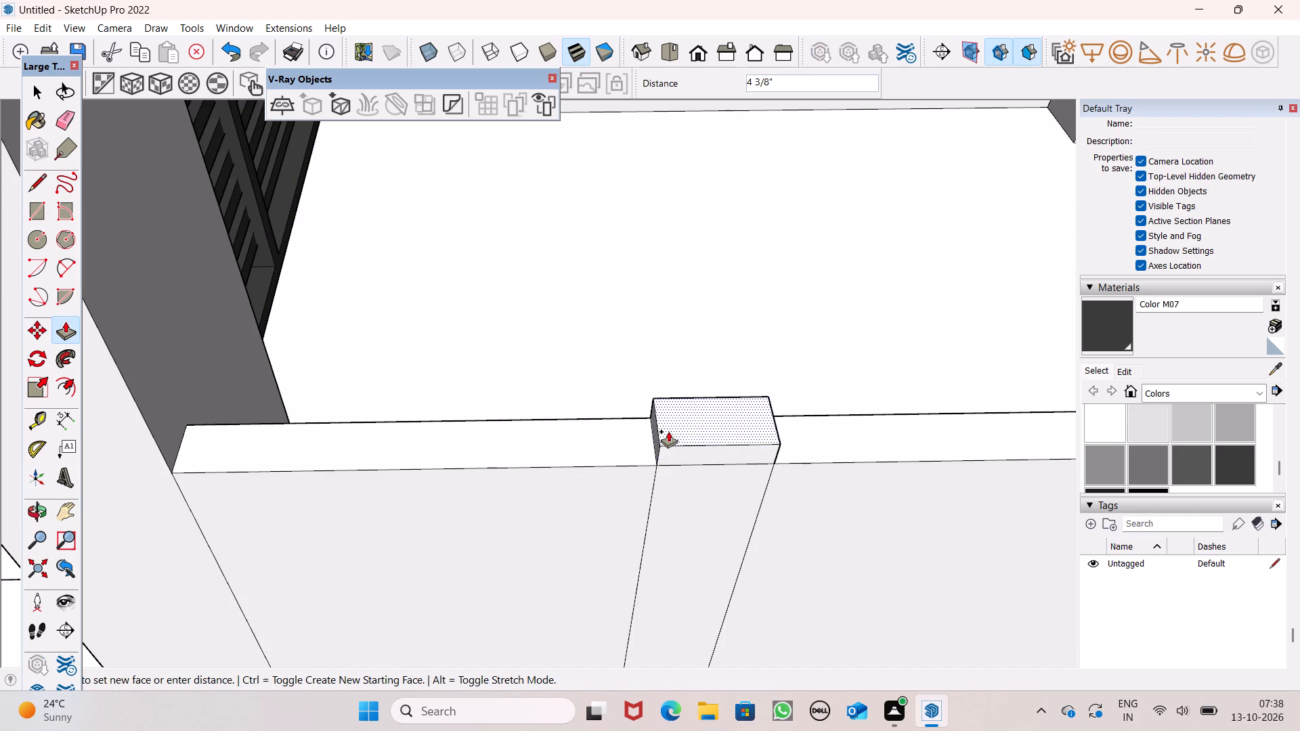
pyautogui.moveTo(668, 431); pyautogui.dragTo(668, 433)
pyautogui.scroll(-2, 614, 345)
pyautogui.press('space')
# Erase the seam across the post's front near its top and the base line of the panel beside the ramp-side column.
pyautogui.scroll(-6, 614, 345)
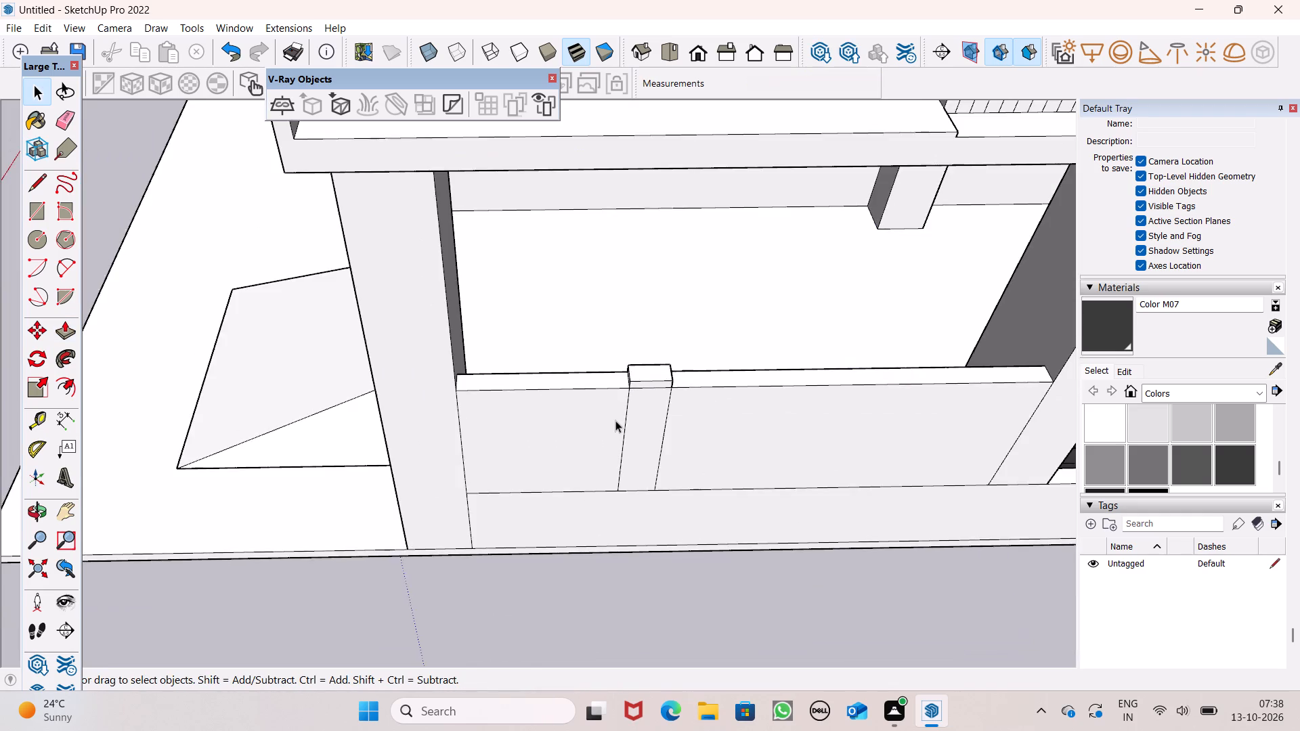
pyautogui.moveTo(626, 397); pyautogui.dragTo(680, 281, button='middle')
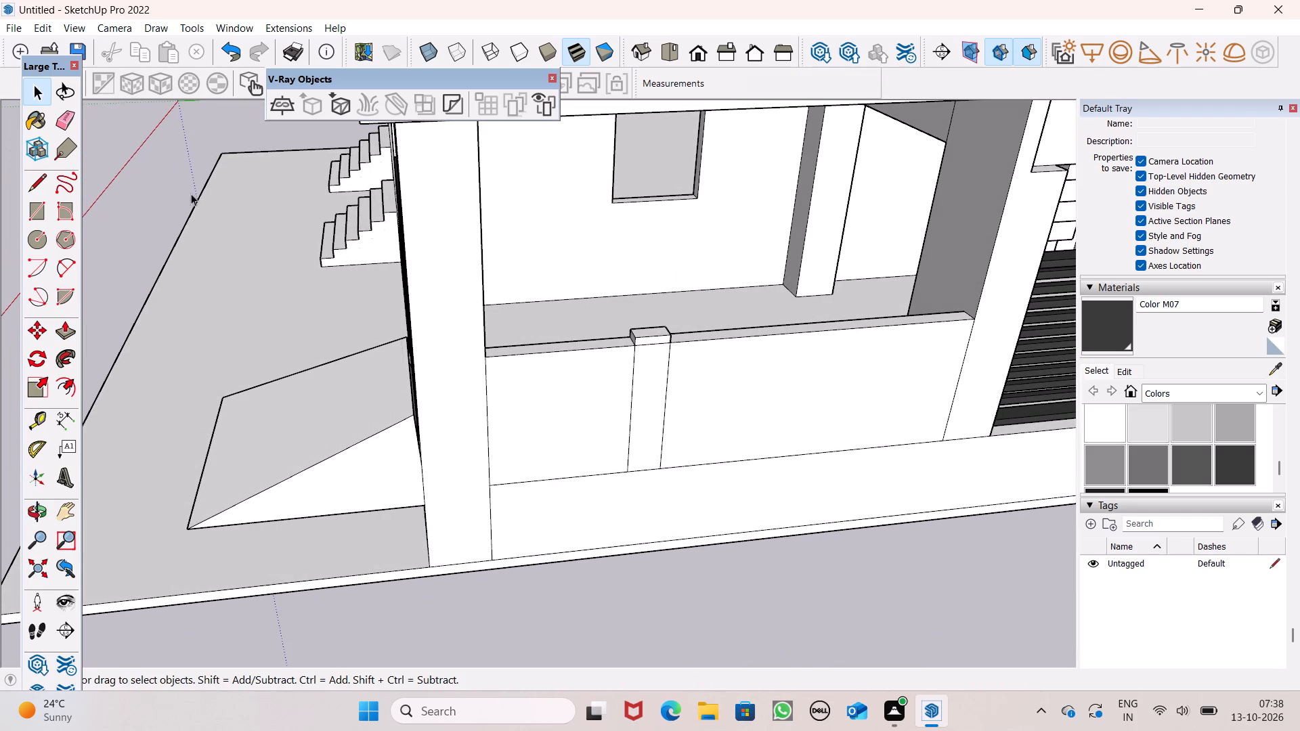
pyautogui.click(66, 132)
pyautogui.scroll(7, 716, 463)
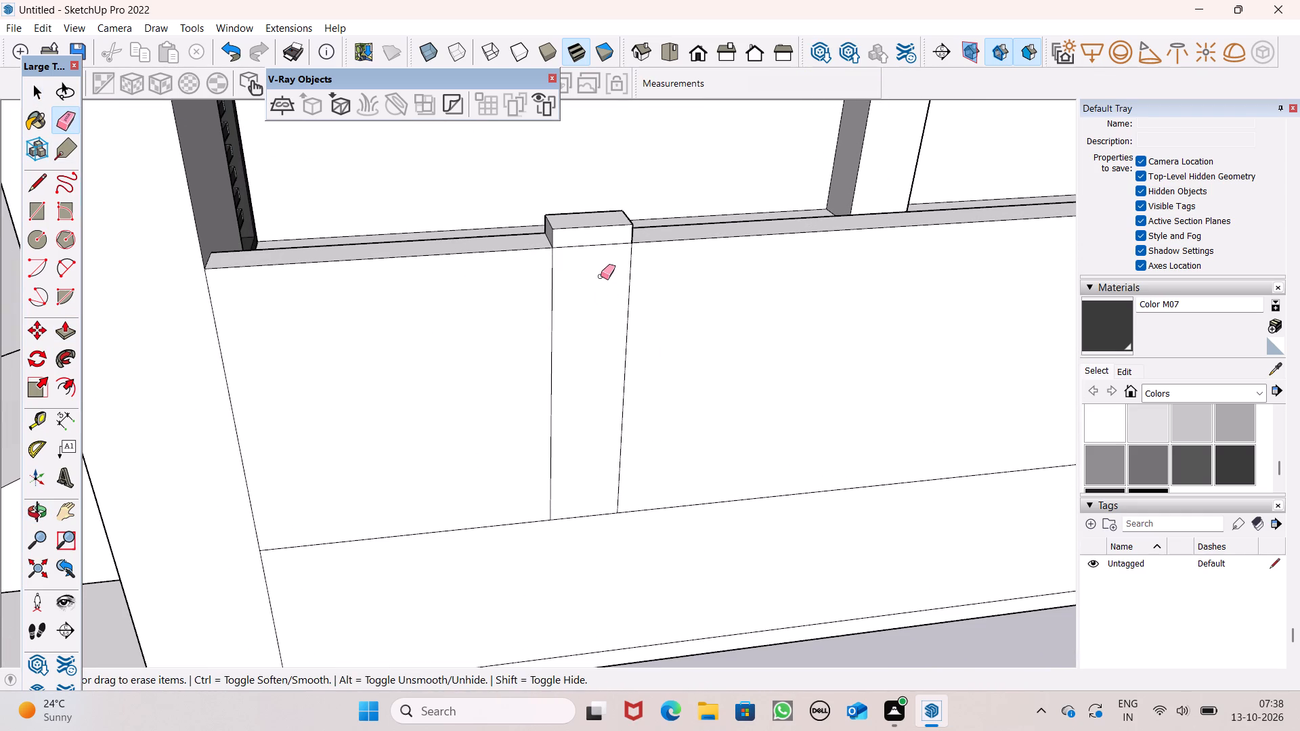
pyautogui.click(589, 253)
pyautogui.click(589, 246)
pyautogui.moveTo(490, 520); pyautogui.dragTo(493, 537)
# Draw lines extending both edges of the post 4' down across the lower wall to its base.
pyautogui.scroll(-5, 508, 475)
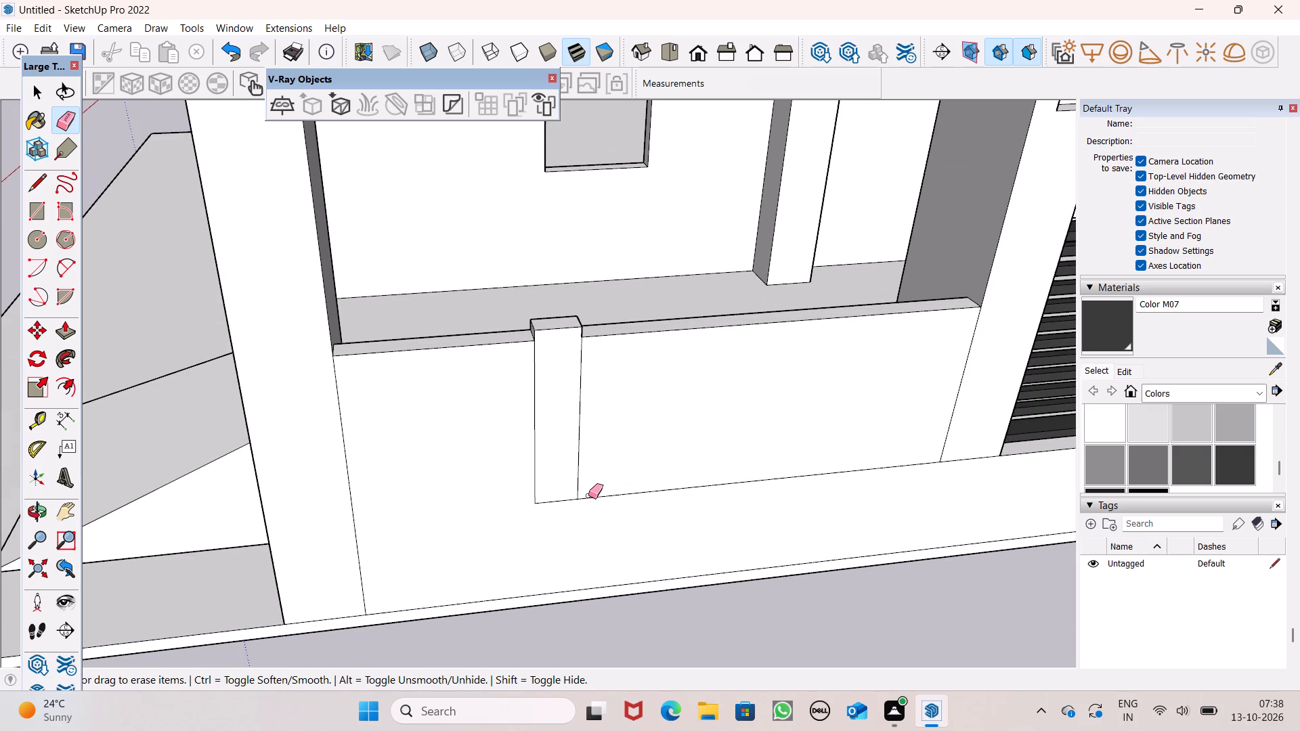
pyautogui.click(36, 190)
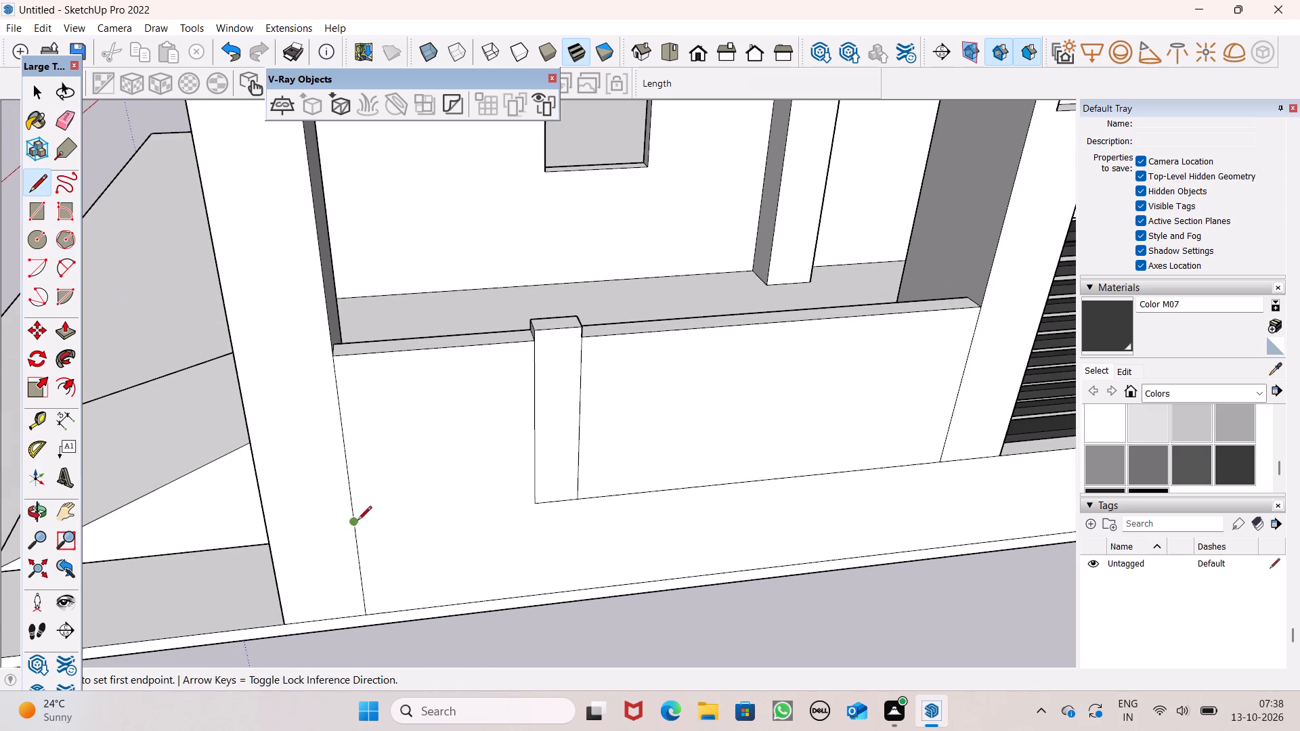
pyautogui.scroll(5, 364, 523)
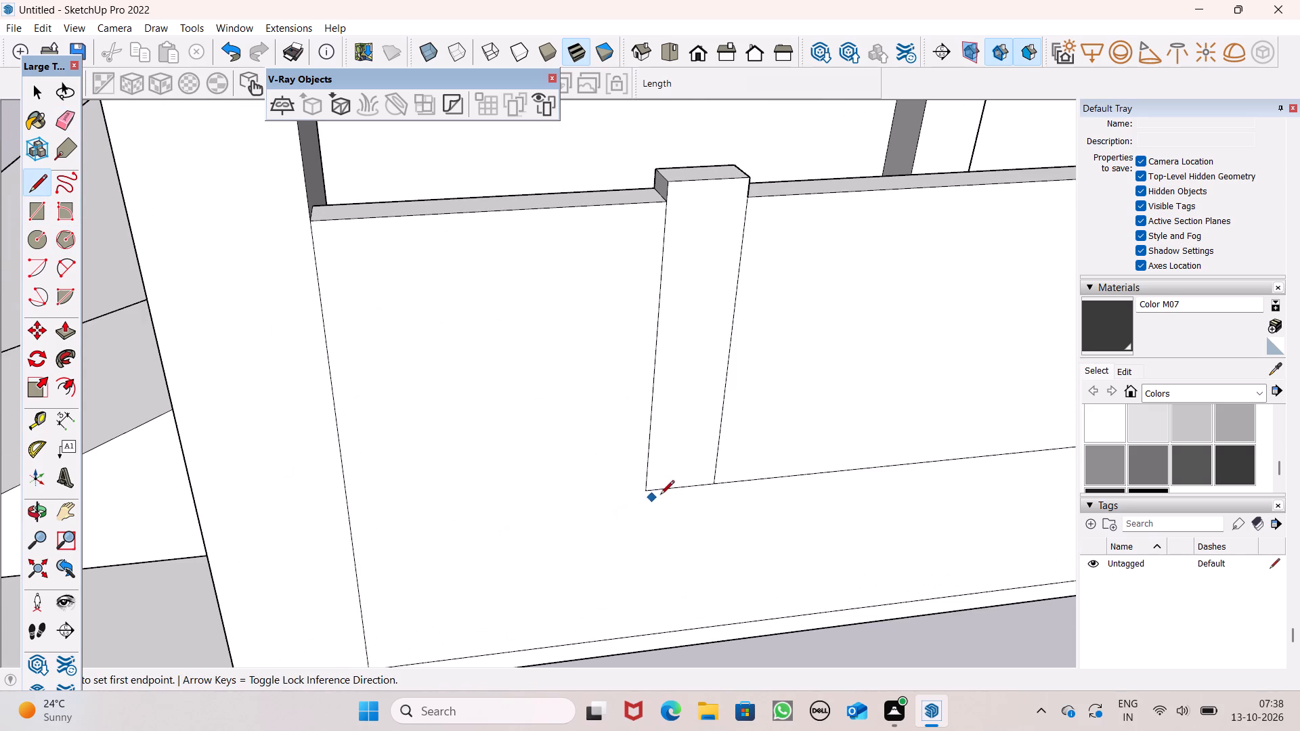
pyautogui.moveTo(649, 491); pyautogui.dragTo(653, 554)
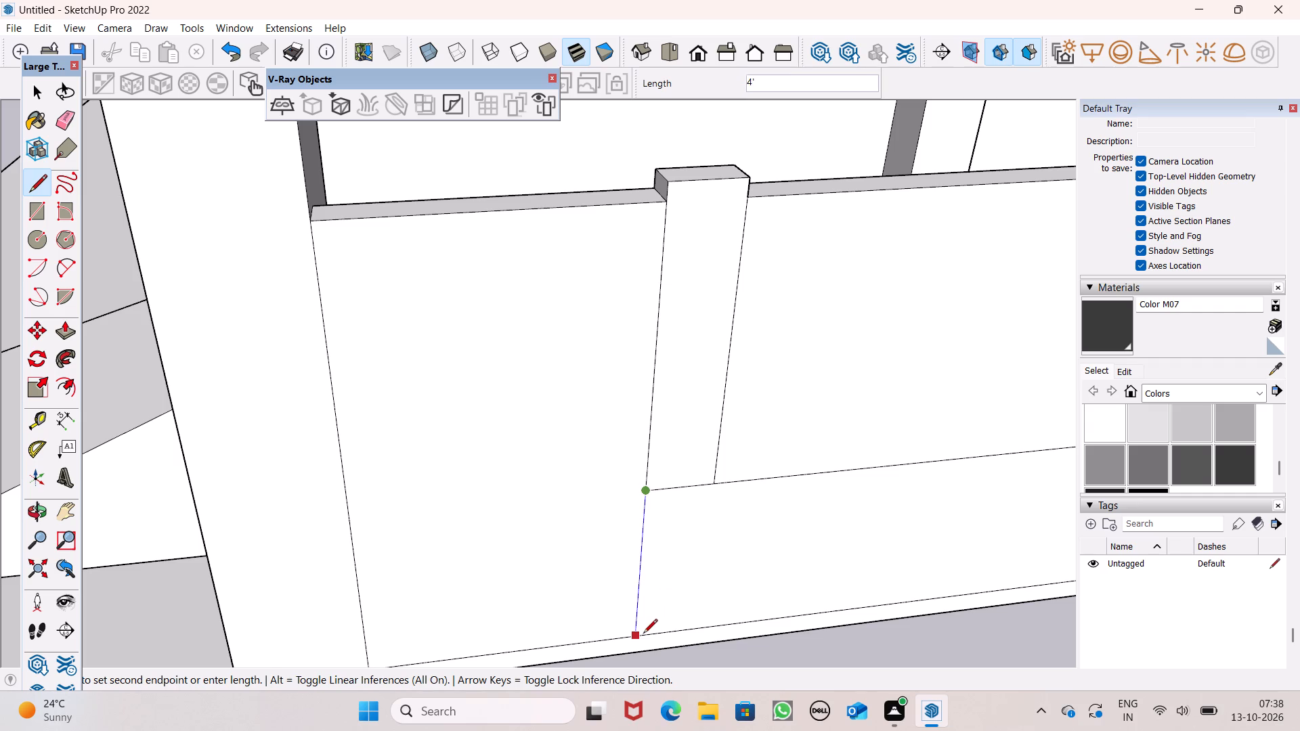
pyautogui.click(643, 634)
pyautogui.moveTo(710, 485); pyautogui.dragTo(716, 502)
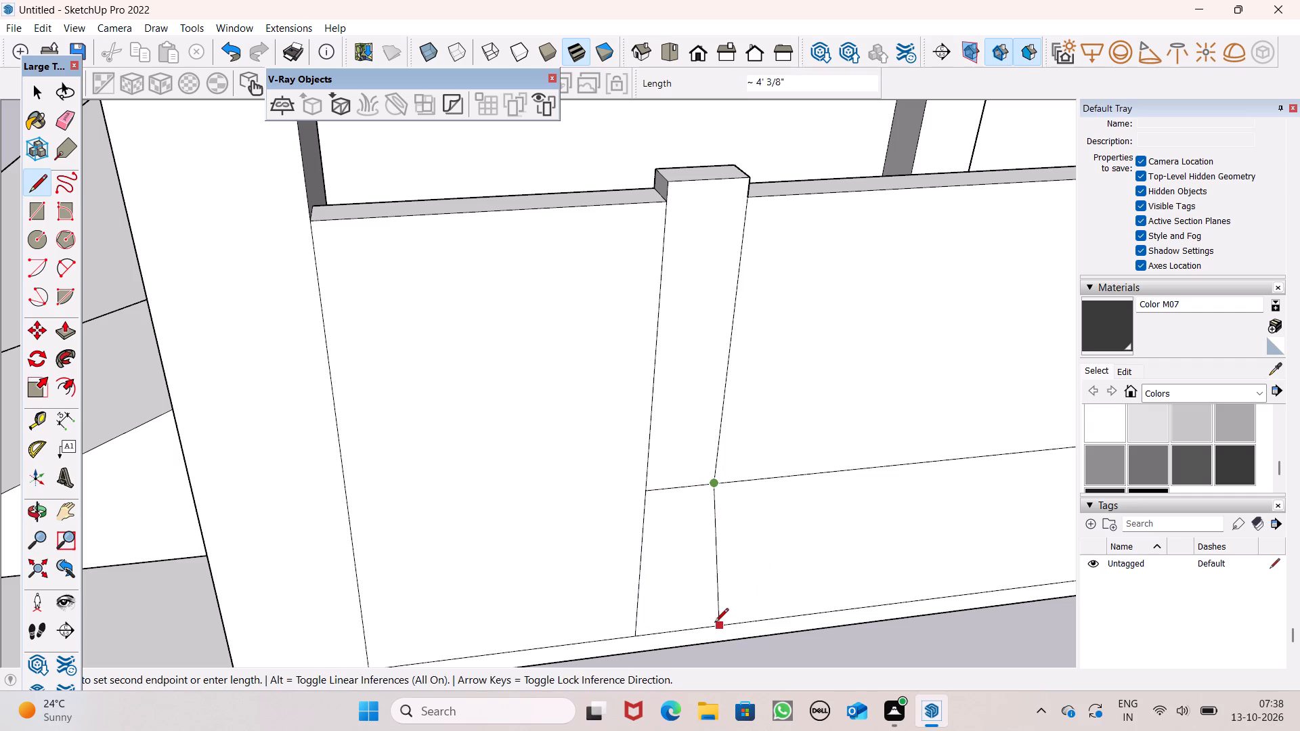
pyautogui.click(702, 623)
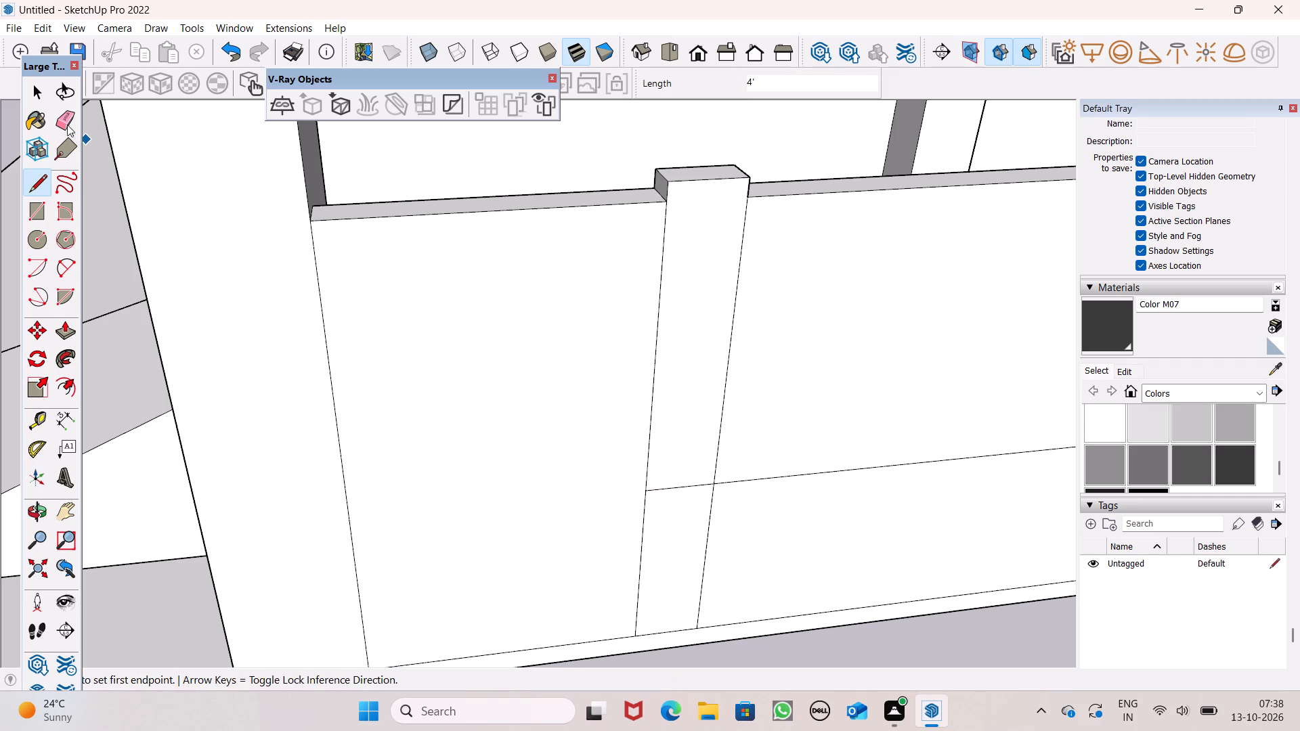
# Erase the horizontal seam crossing the post's front face at the top of the lower wall.
pyautogui.moveTo(65, 123); pyautogui.dragTo(70, 131)
pyautogui.moveTo(672, 474); pyautogui.dragTo(672, 489)
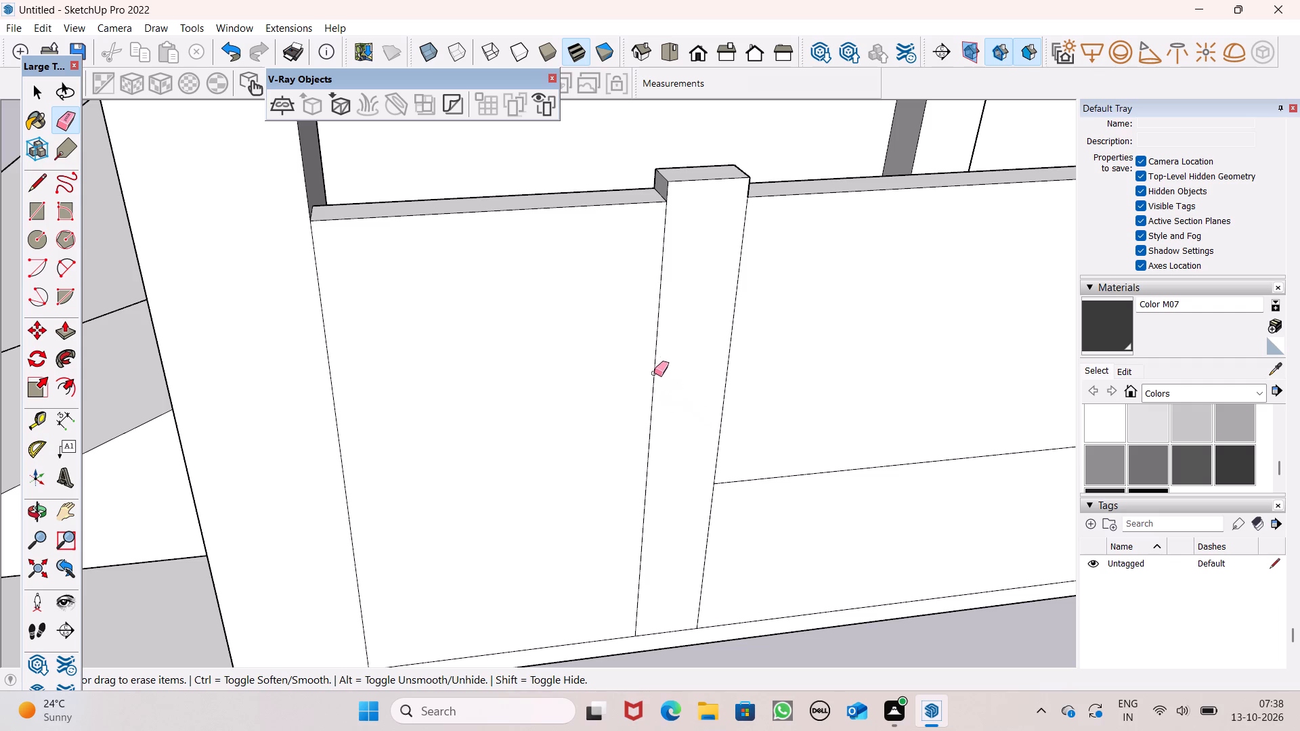
pyautogui.scroll(-6, 696, 328)
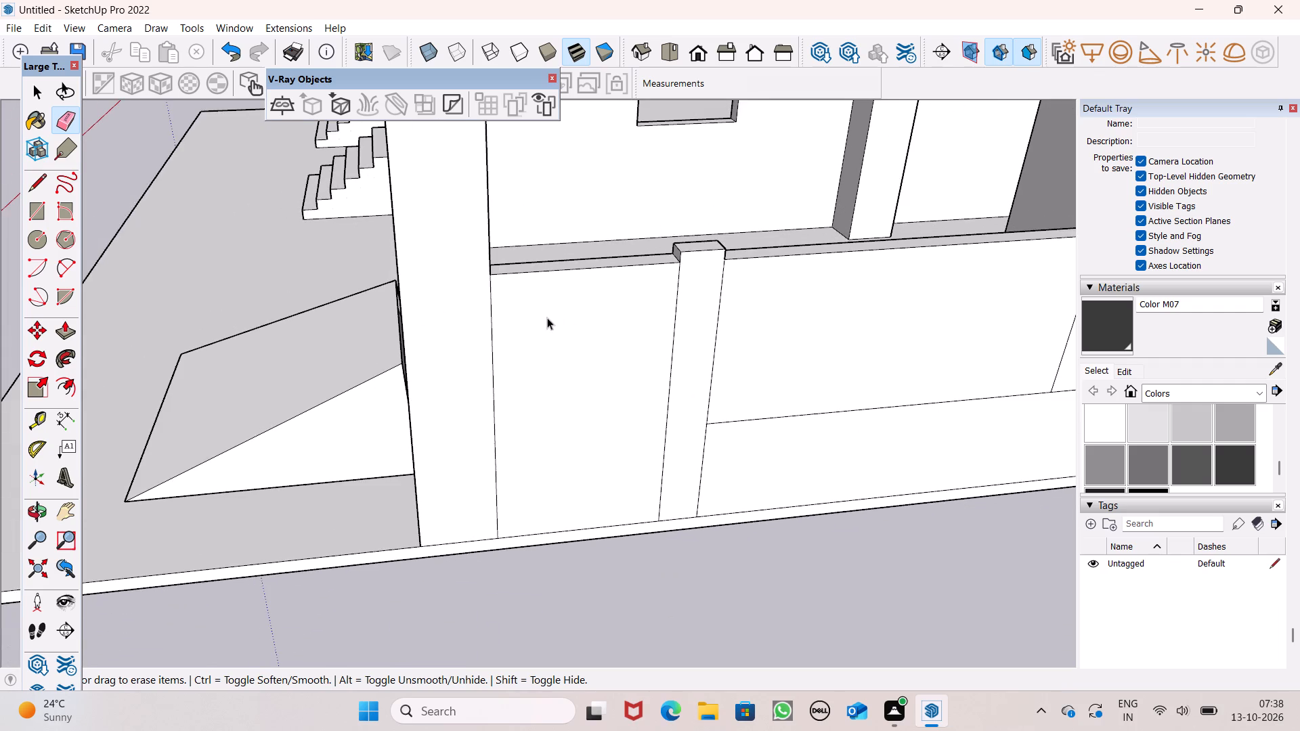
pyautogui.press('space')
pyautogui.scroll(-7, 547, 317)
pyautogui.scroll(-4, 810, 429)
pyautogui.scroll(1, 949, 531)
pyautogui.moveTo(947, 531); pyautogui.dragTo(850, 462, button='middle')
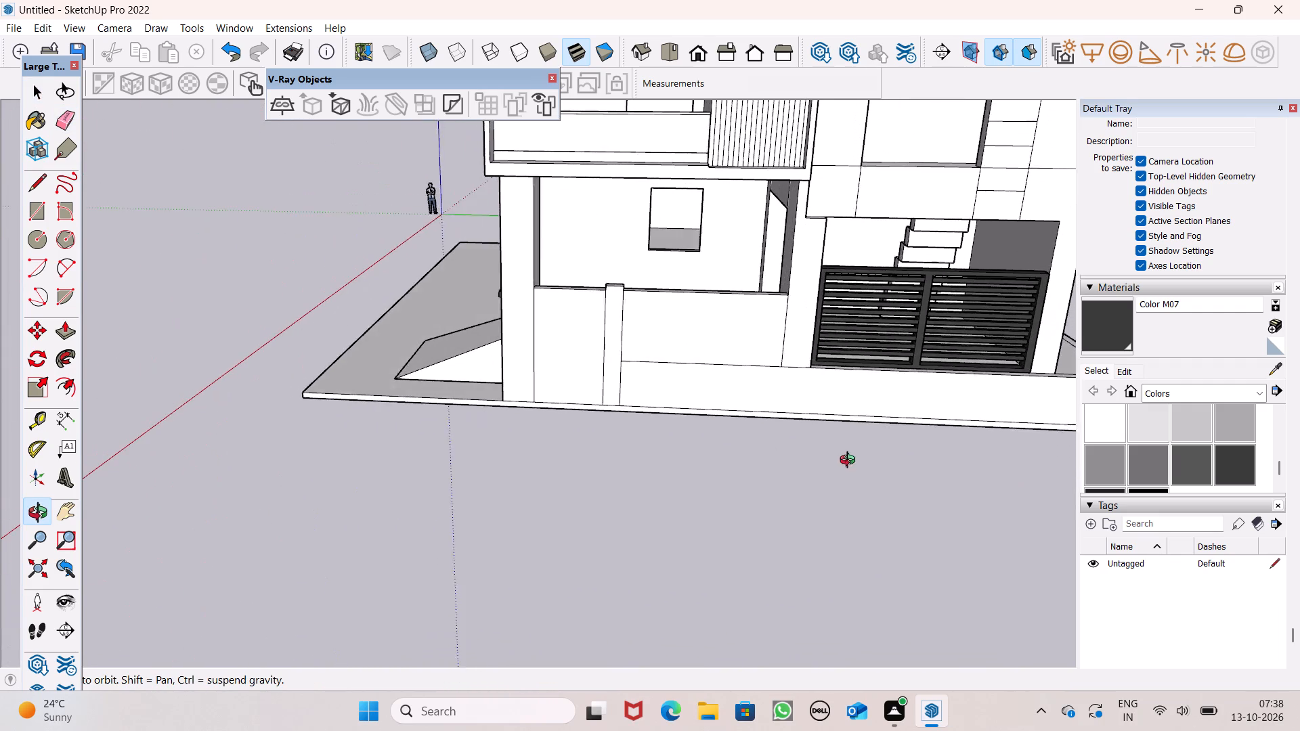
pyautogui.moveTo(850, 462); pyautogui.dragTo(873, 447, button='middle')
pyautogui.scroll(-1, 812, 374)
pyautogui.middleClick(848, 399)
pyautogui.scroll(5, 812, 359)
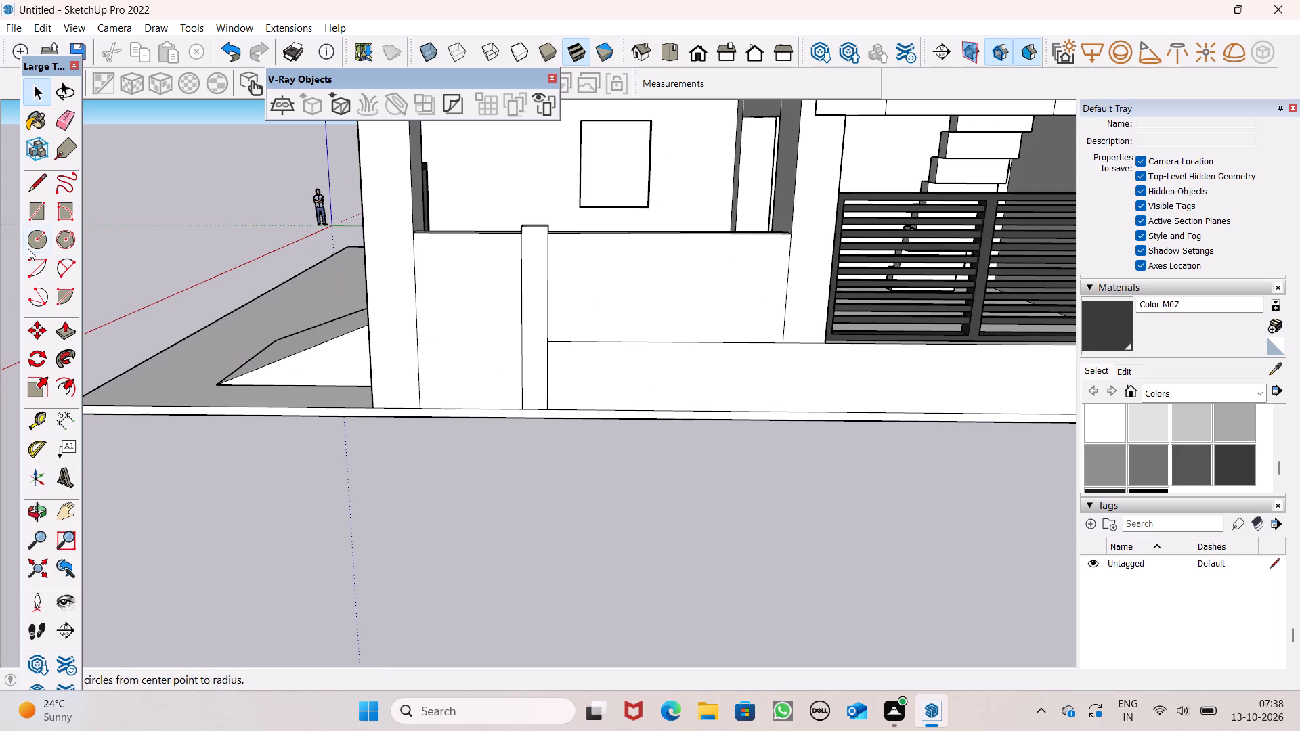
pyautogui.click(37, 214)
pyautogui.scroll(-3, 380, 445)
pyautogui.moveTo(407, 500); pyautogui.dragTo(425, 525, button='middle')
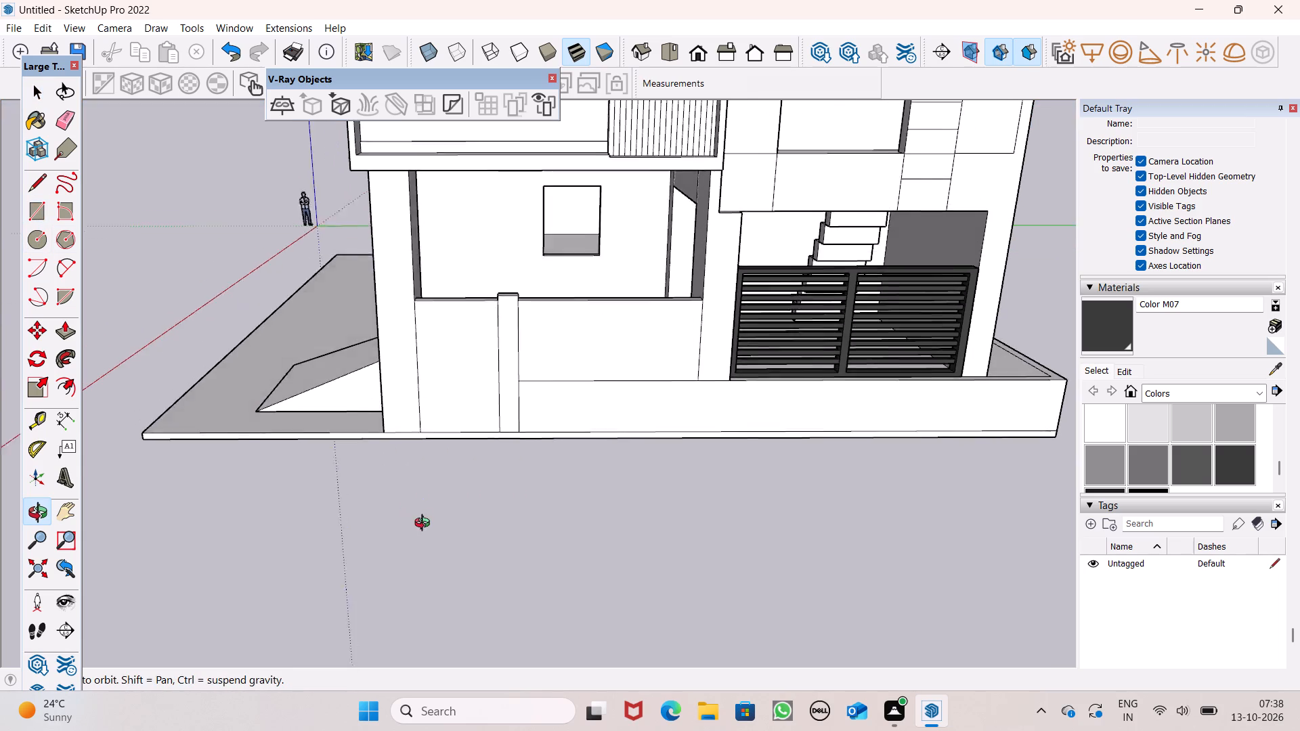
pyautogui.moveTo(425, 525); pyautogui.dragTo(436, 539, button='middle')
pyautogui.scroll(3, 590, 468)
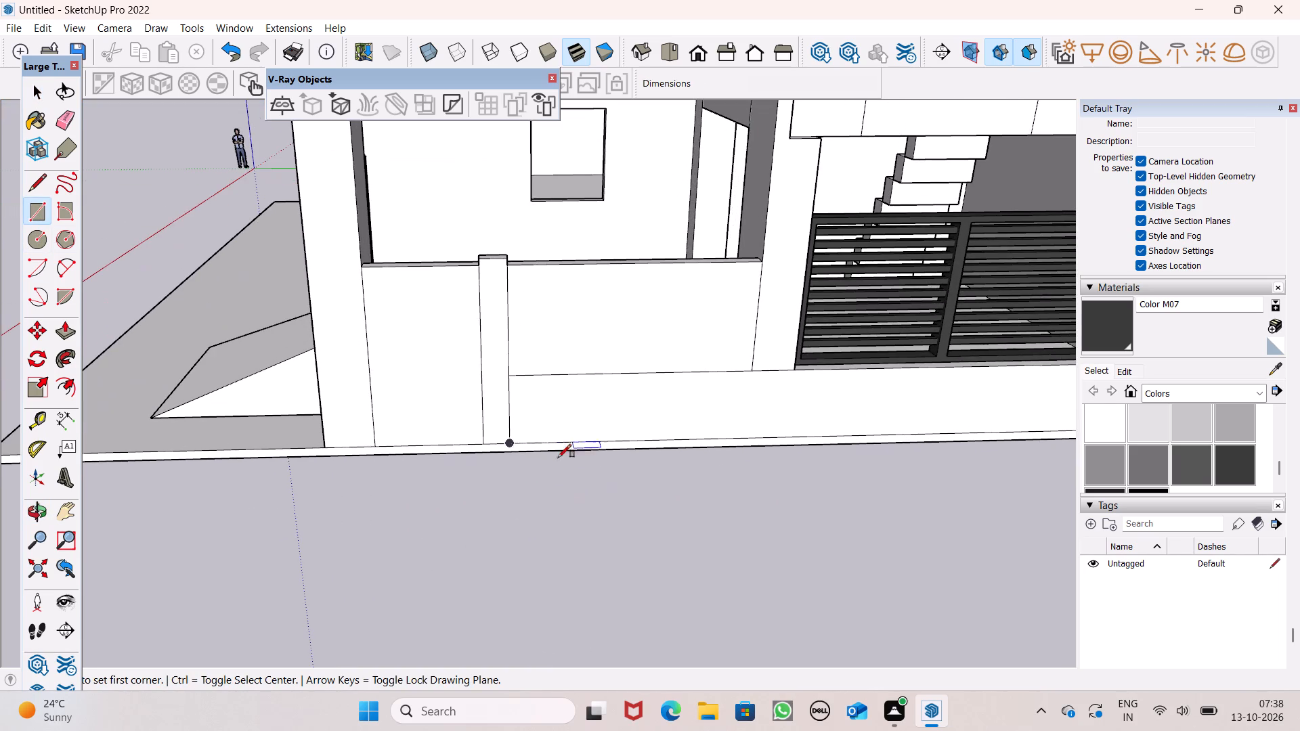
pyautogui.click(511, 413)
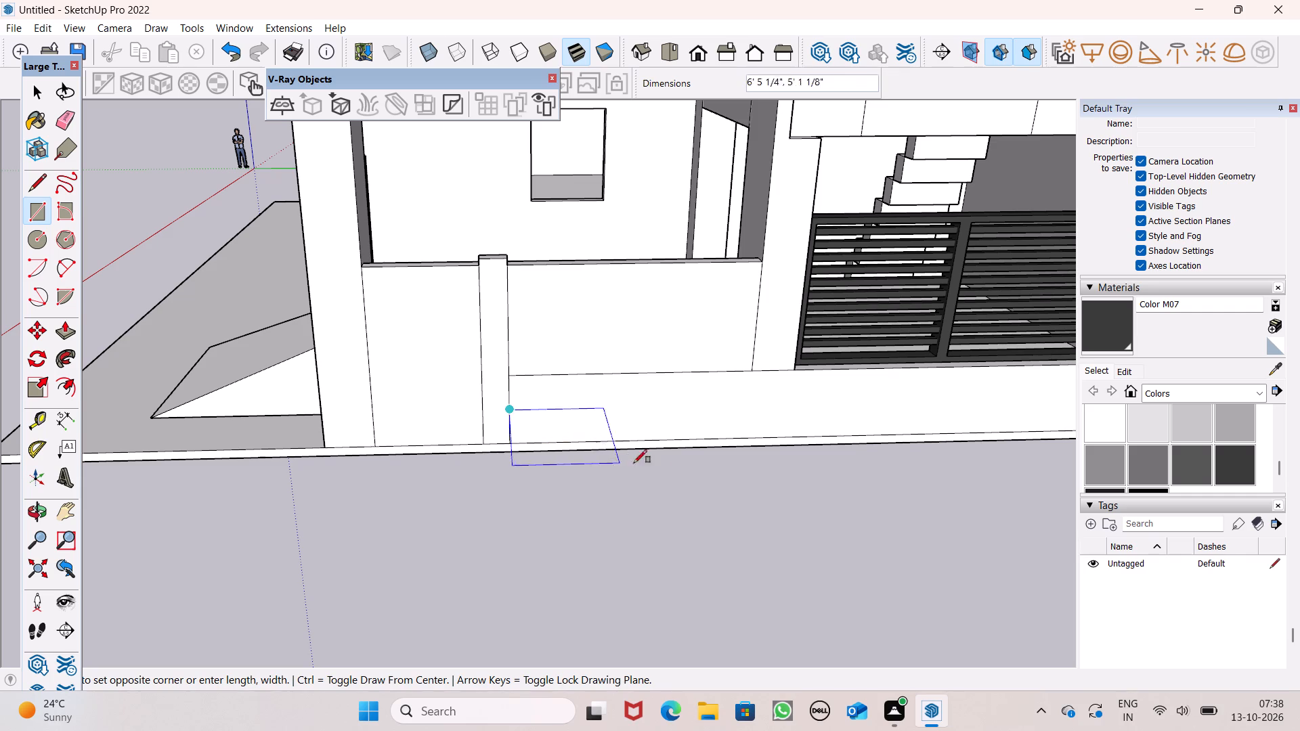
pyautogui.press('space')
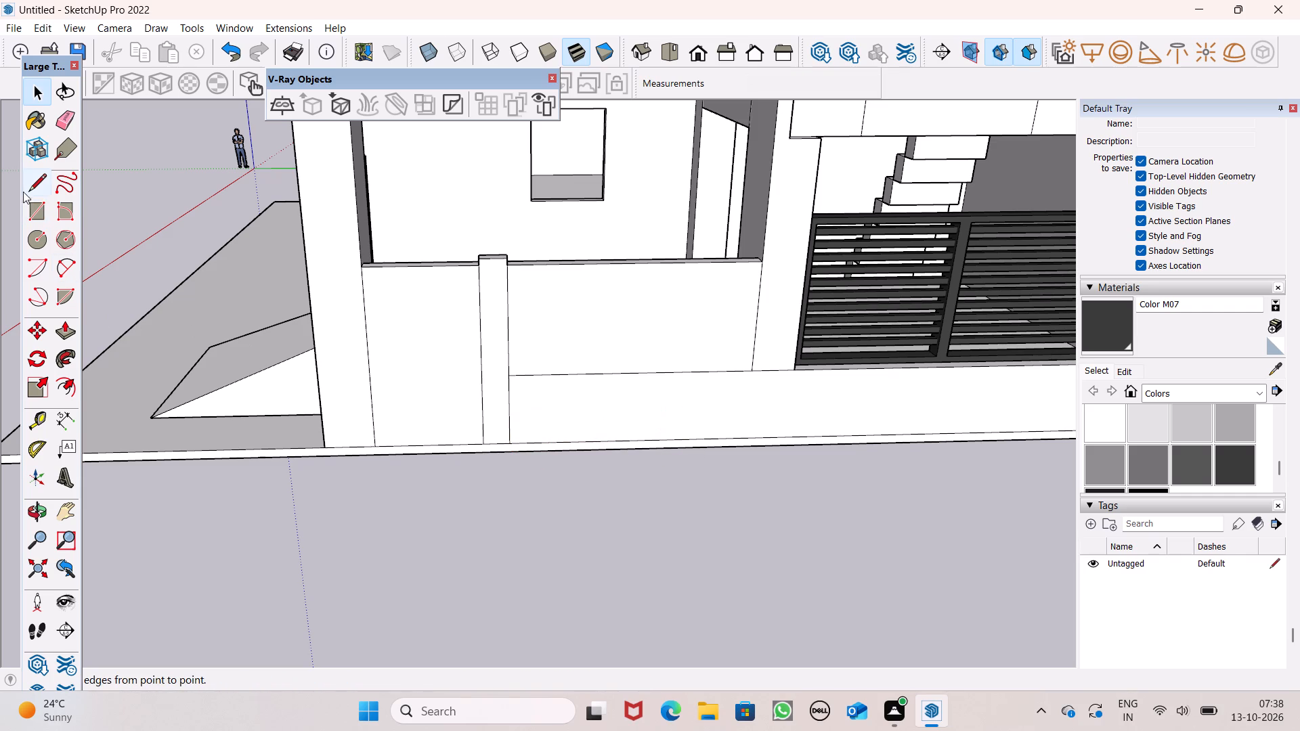
# Outline a low rectangle about 15' 6 13/16" long at the wall's base, starting midway up the post's lower edge line.
pyautogui.click(45, 181)
pyautogui.scroll(-1, 180, 380)
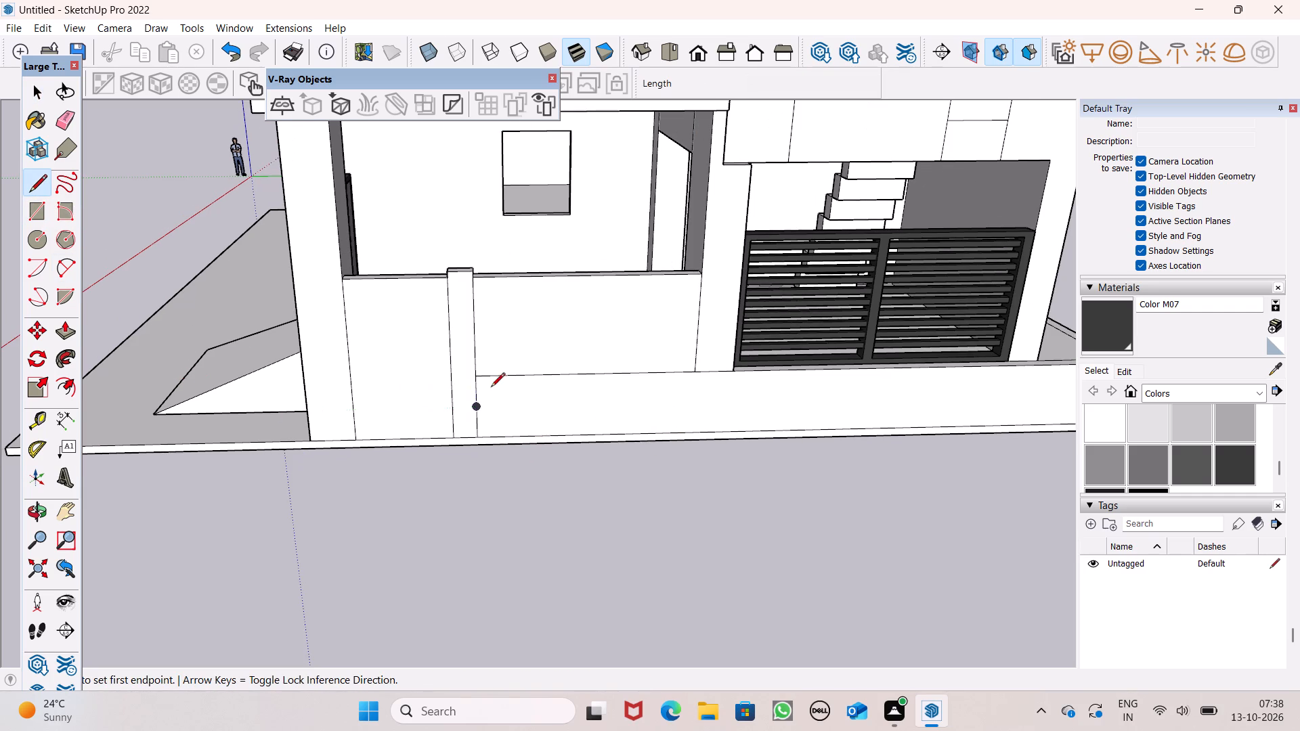
pyautogui.scroll(2, 491, 388)
pyautogui.moveTo(474, 410); pyautogui.dragTo(481, 410)
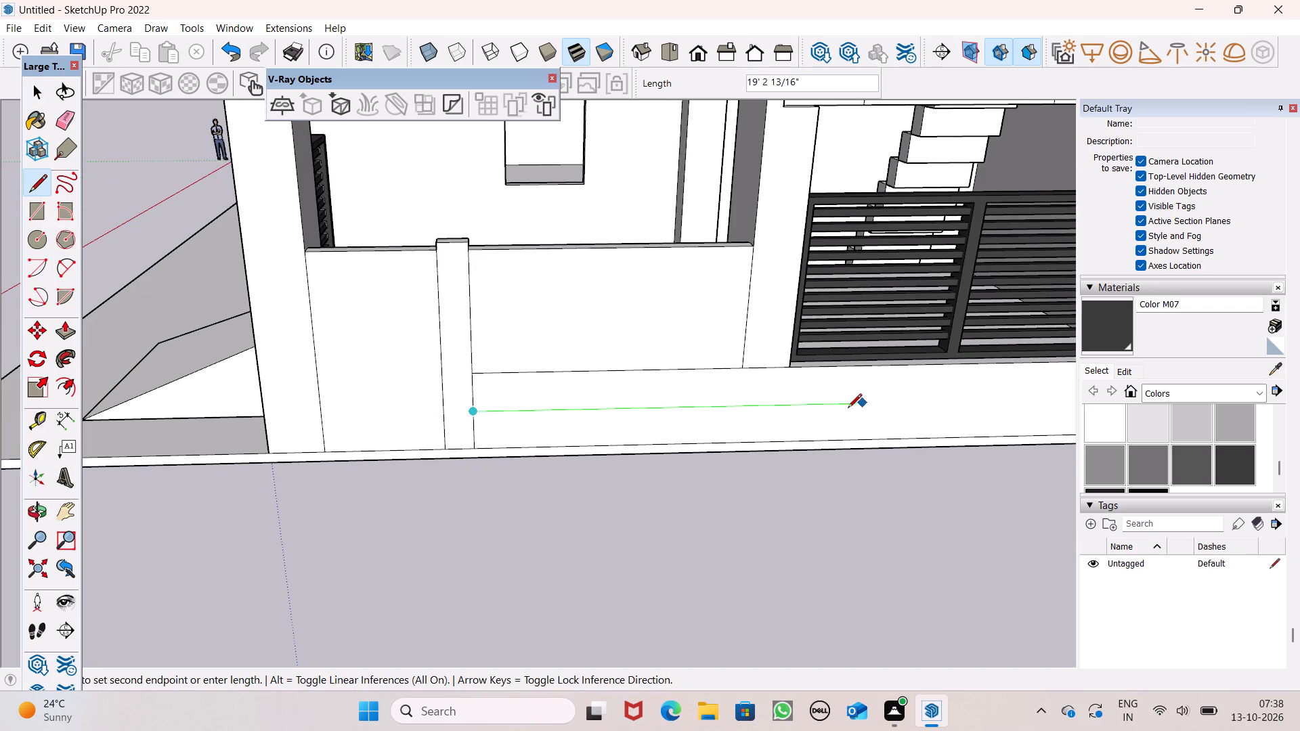
pyautogui.click(789, 403)
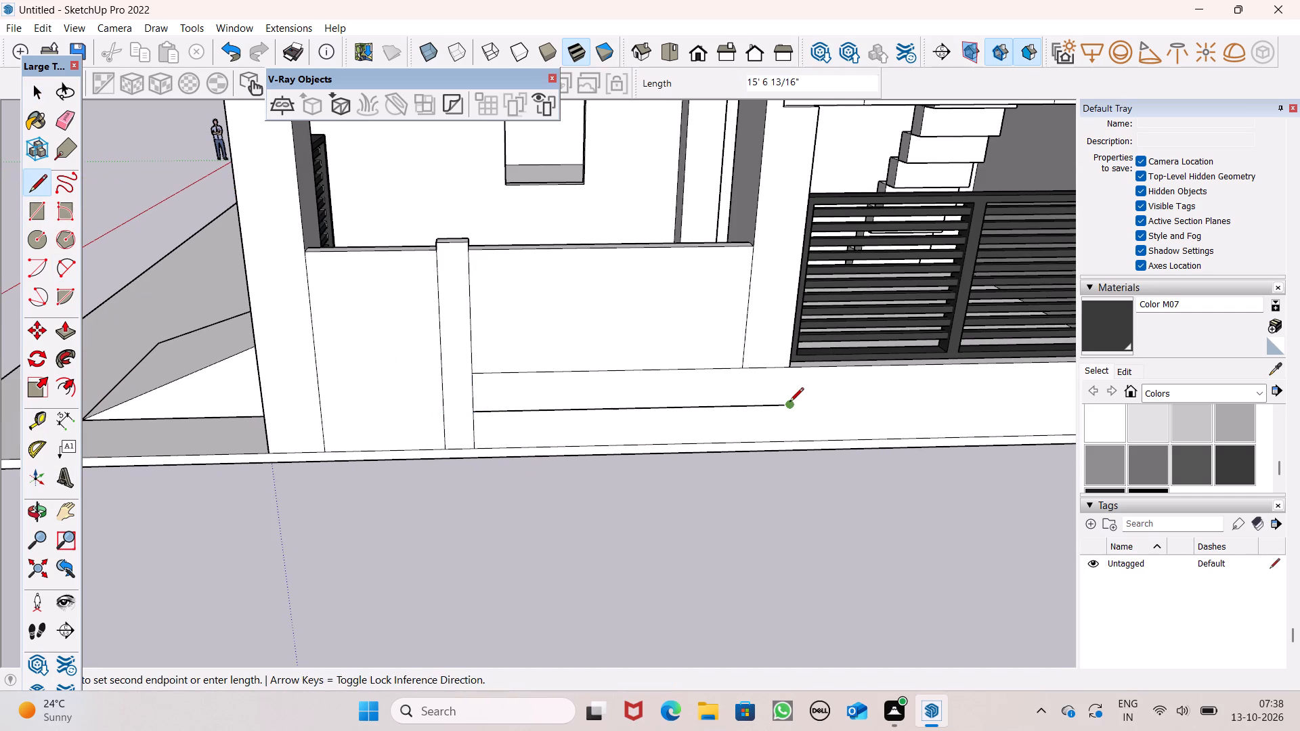
pyautogui.click(783, 444)
pyautogui.press('space')
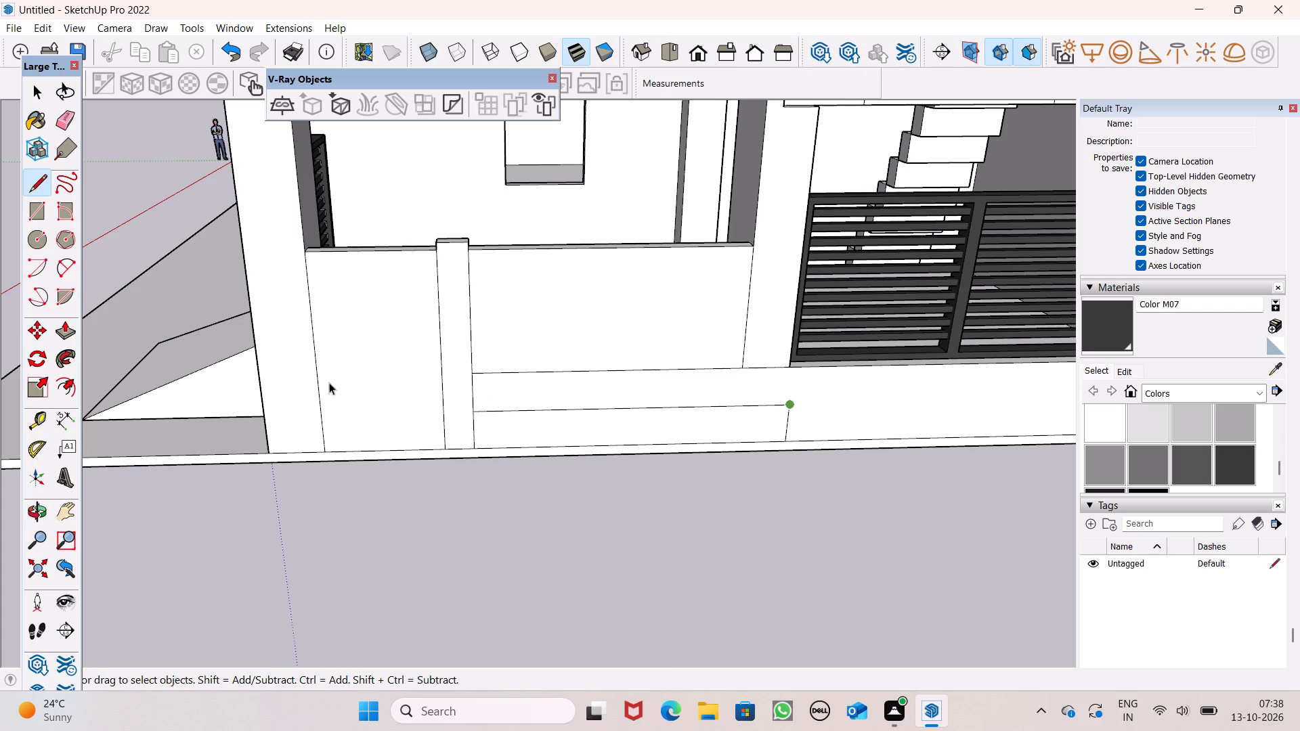
# Pull the outlined rectangle about 1' 11" out from the low wall to form a long ledge beside the post.
pyautogui.click(64, 338)
pyautogui.scroll(-2, 386, 408)
pyautogui.moveTo(483, 527); pyautogui.dragTo(541, 649, button='middle')
pyautogui.moveTo(545, 511); pyautogui.dragTo(552, 535)
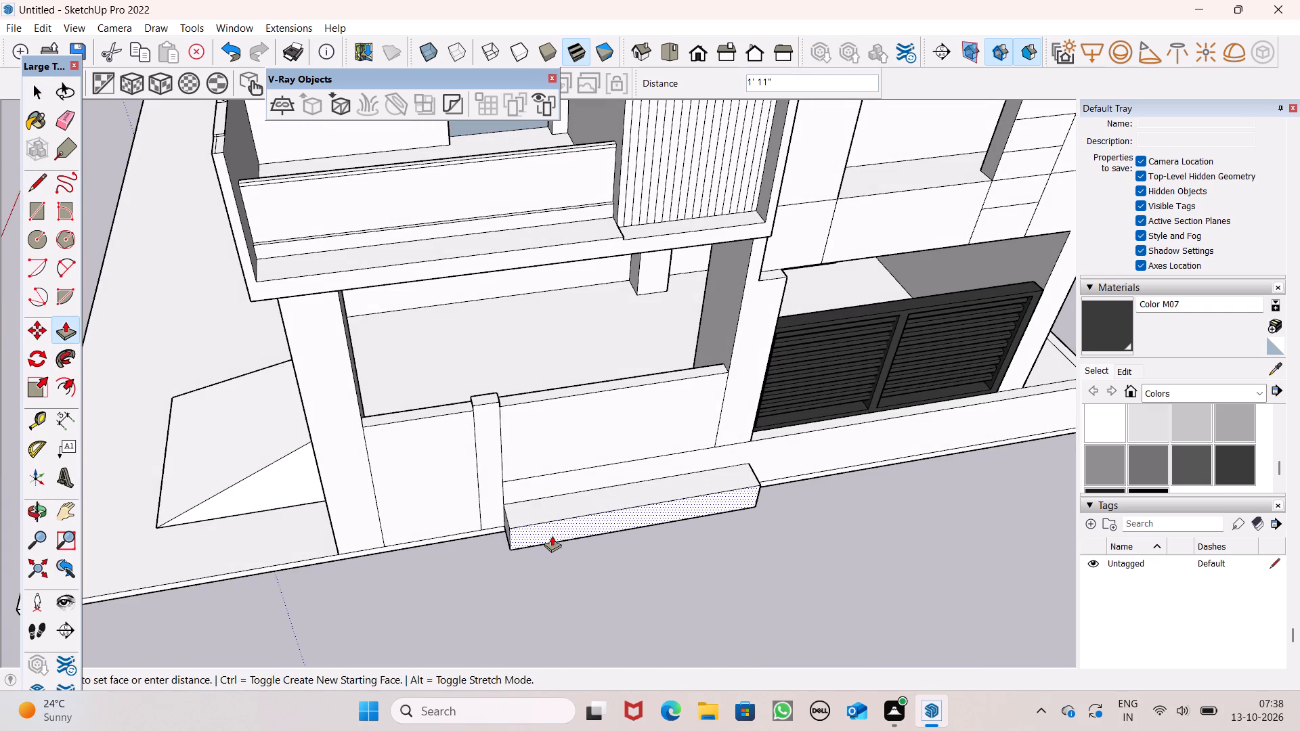
pyautogui.moveTo(552, 535); pyautogui.dragTo(553, 540)
# Pull the ground slab's thin front edge below the new ledge outward by 2' 3 5/16".
pyautogui.moveTo(578, 571); pyautogui.dragTo(595, 418, button='middle')
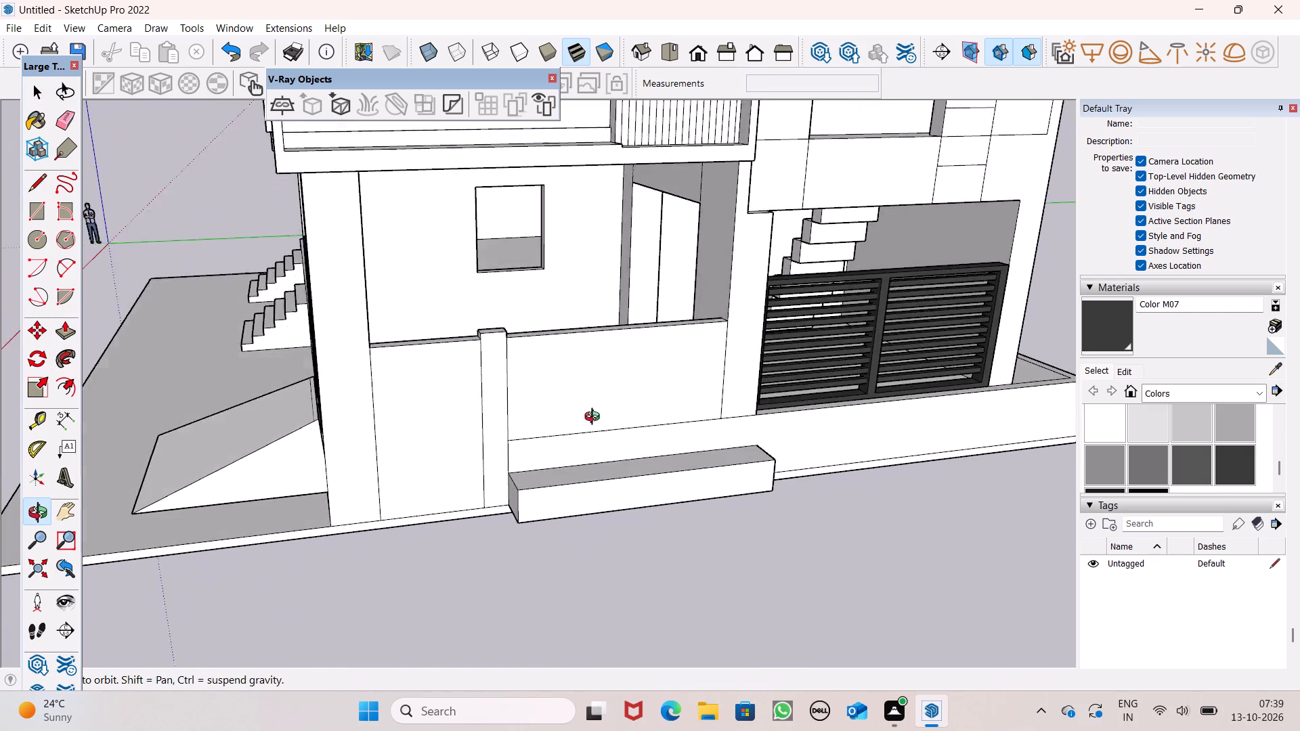
pyautogui.moveTo(595, 418); pyautogui.dragTo(602, 381, button='middle')
pyautogui.scroll(-2, 571, 479)
pyautogui.moveTo(578, 595); pyautogui.dragTo(603, 503, button='middle')
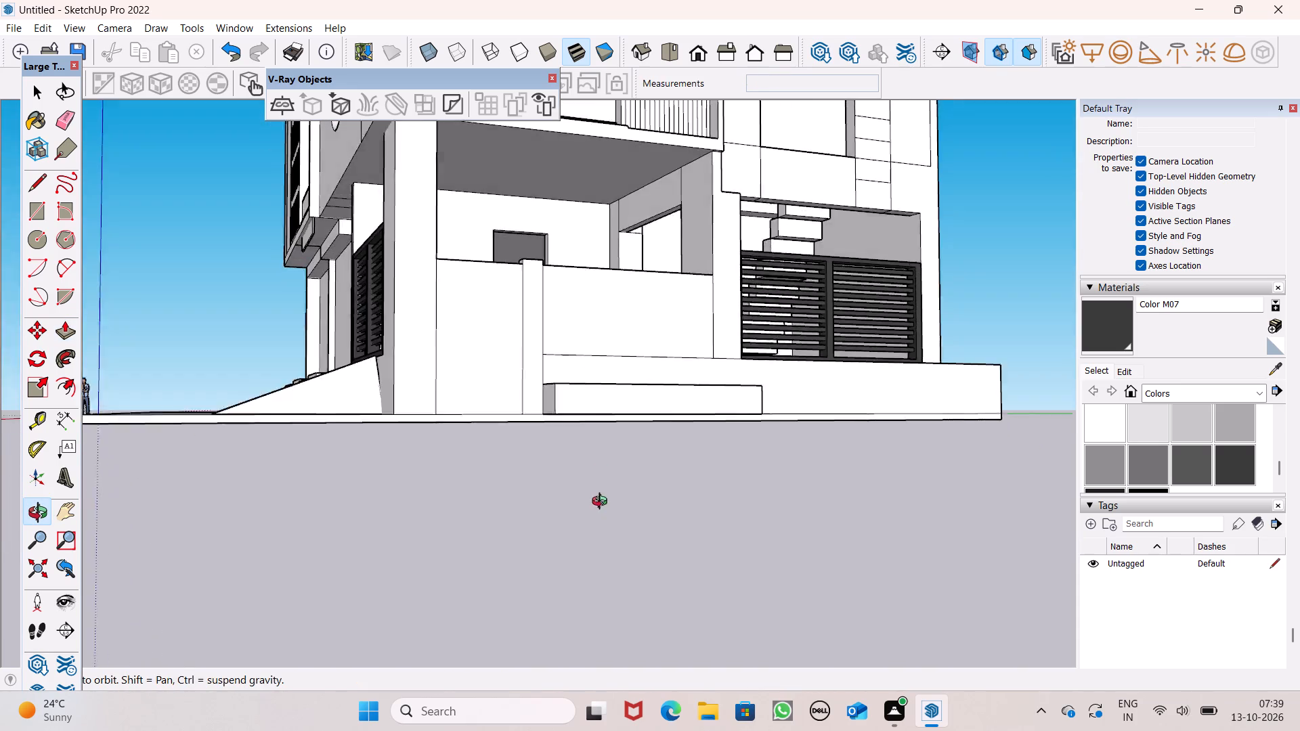
pyautogui.moveTo(603, 503); pyautogui.dragTo(606, 458, button='middle')
pyautogui.moveTo(508, 364); pyautogui.dragTo(539, 376)
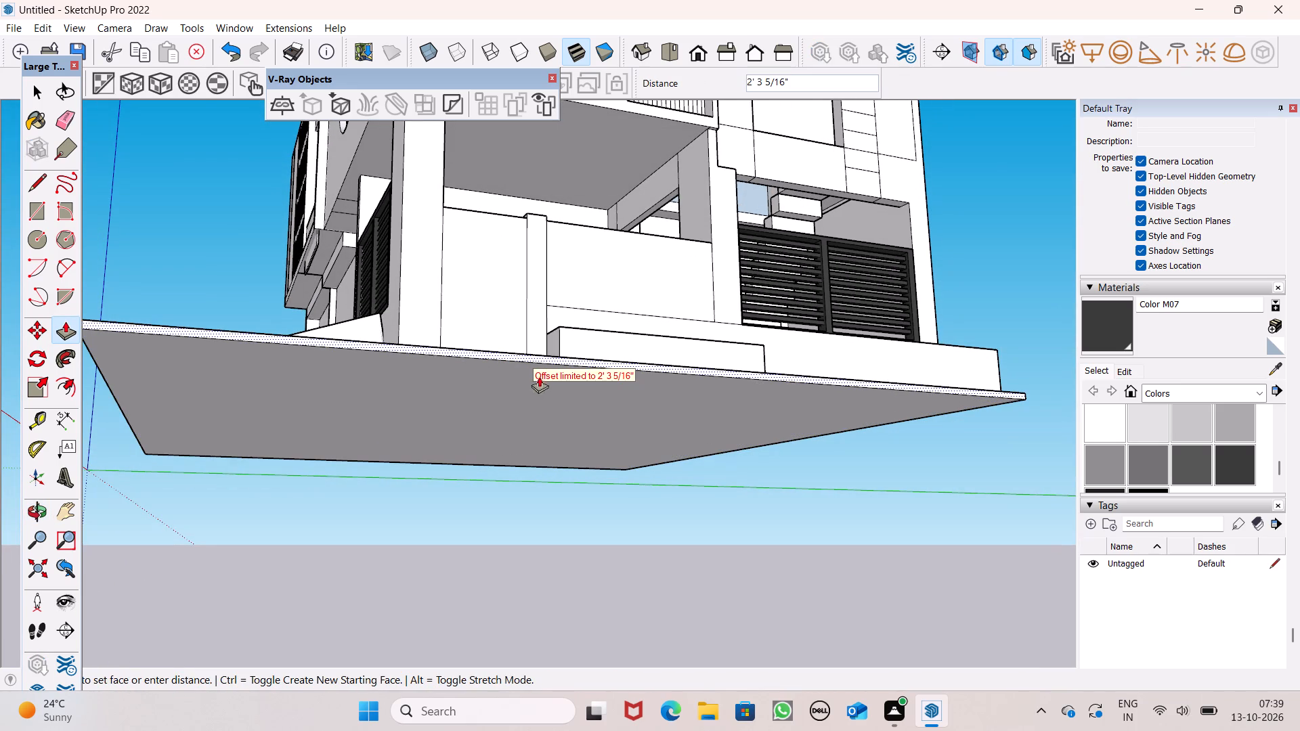
pyautogui.moveTo(539, 376); pyautogui.dragTo(564, 394)
# Pull the ground slab's front edge about 12' 10 9/16" further out in front of the ledge, and push it back slightly.
pyautogui.scroll(-5, 587, 487)
pyautogui.moveTo(654, 568); pyautogui.dragTo(676, 730, button='middle')
pyautogui.scroll(-3, 672, 510)
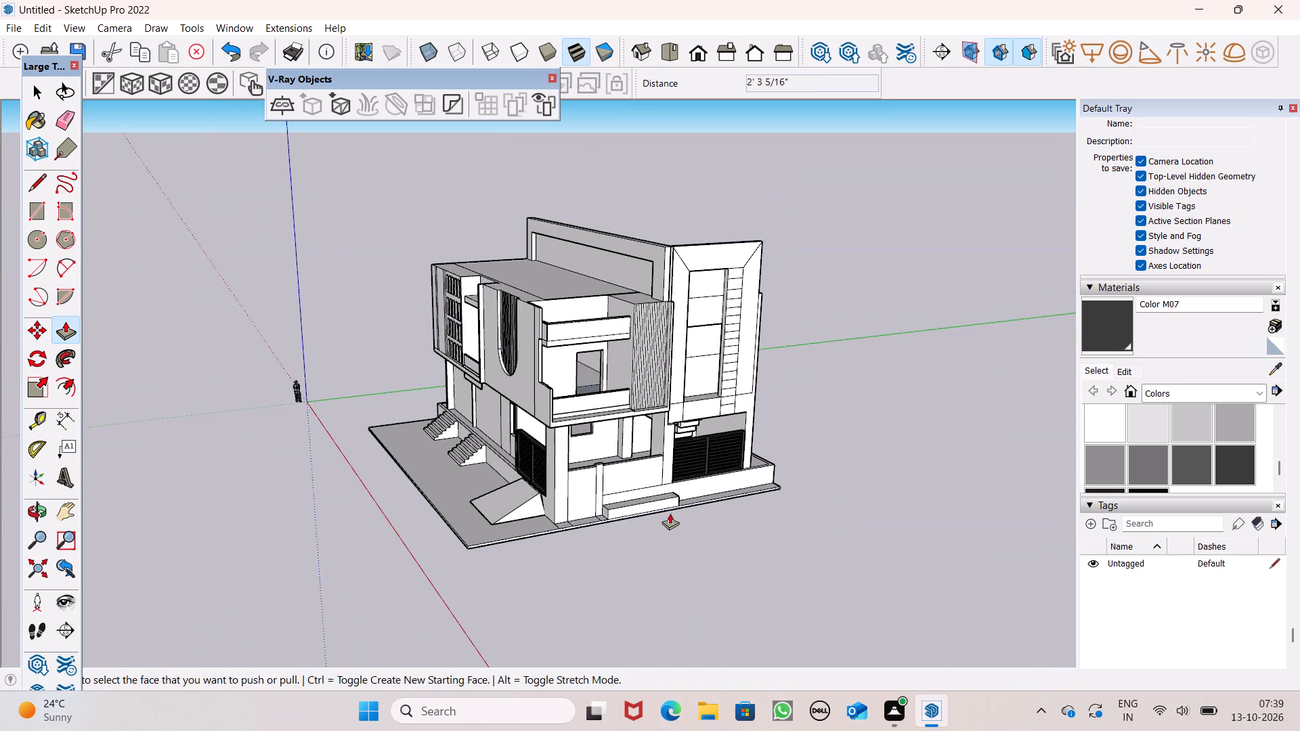
pyautogui.moveTo(663, 539); pyautogui.dragTo(665, 652, button='middle')
pyautogui.scroll(7, 657, 497)
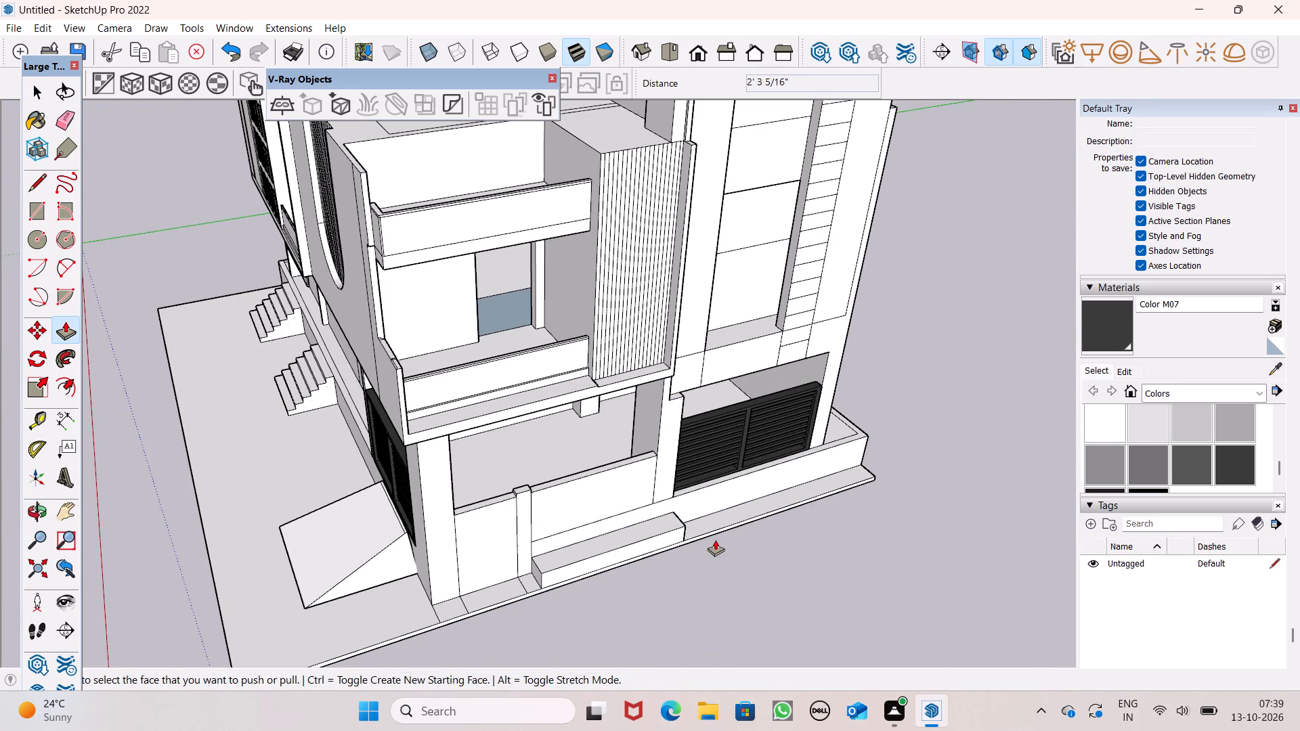
pyautogui.moveTo(718, 534); pyautogui.dragTo(731, 575)
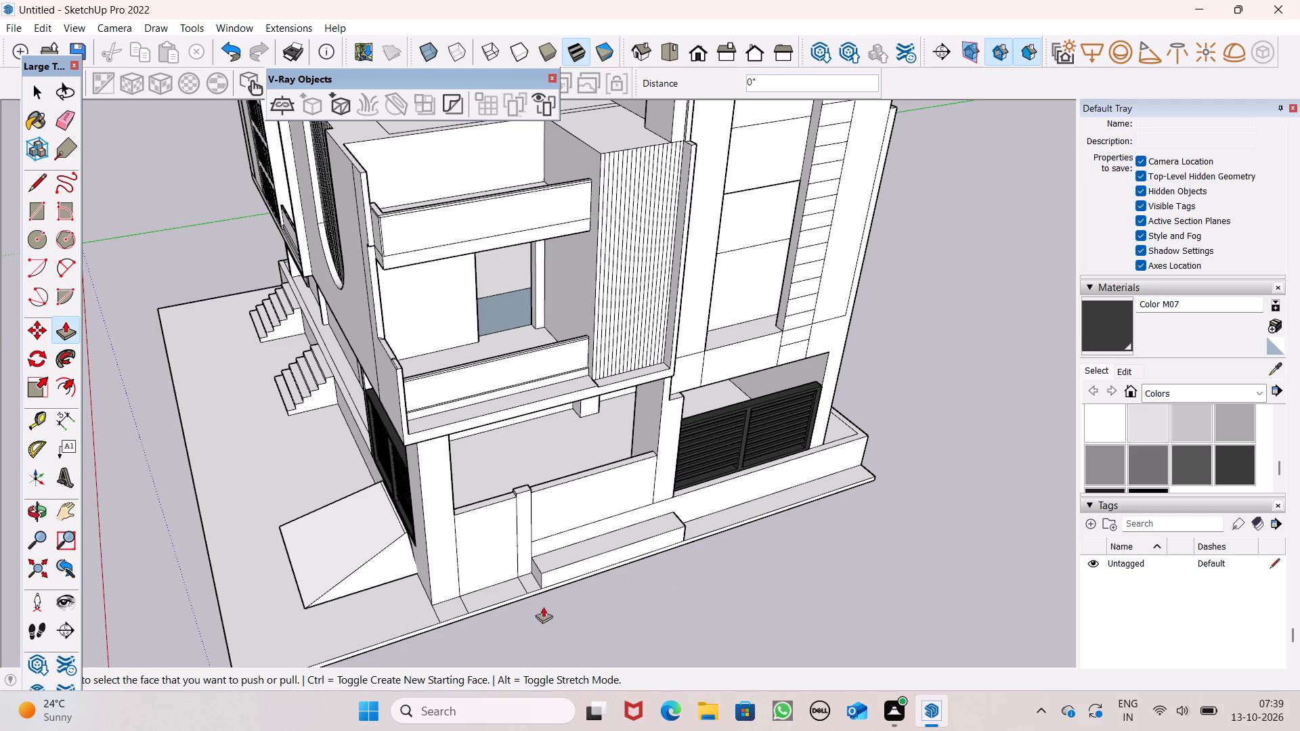
pyautogui.moveTo(508, 602); pyautogui.dragTo(561, 671)
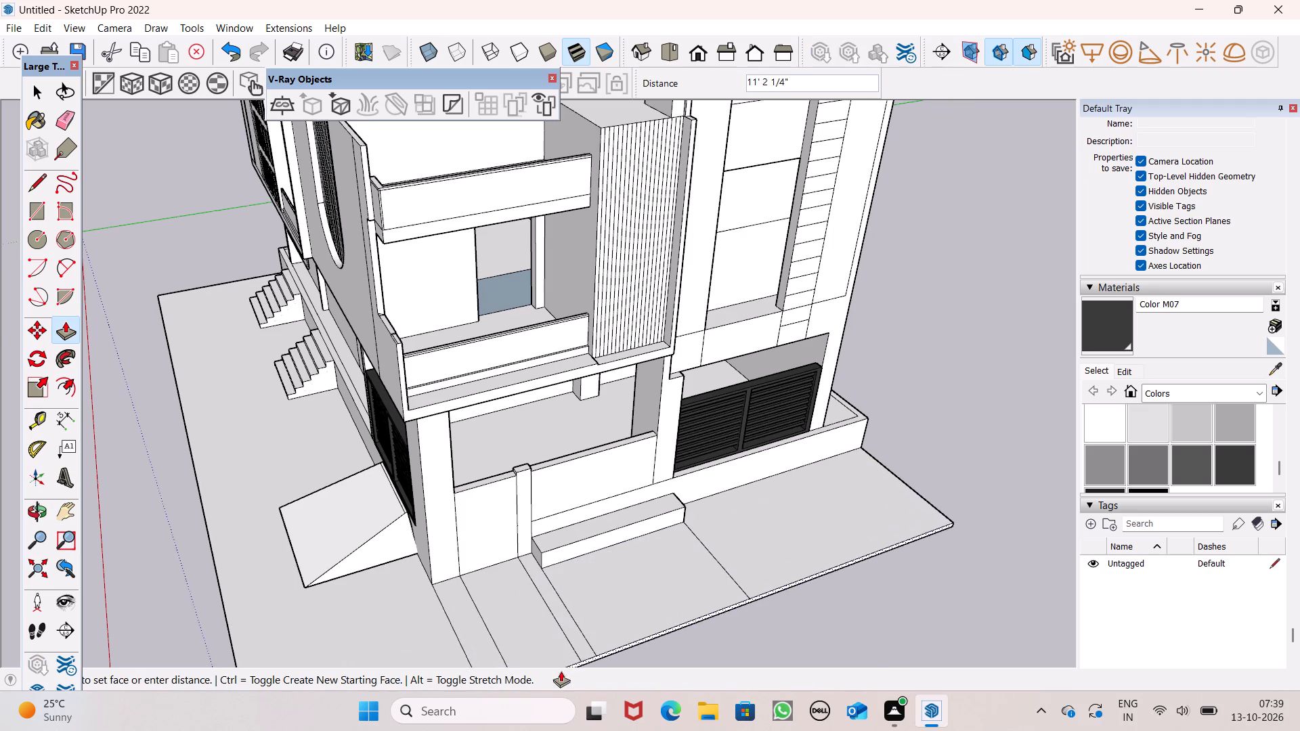
pyautogui.moveTo(561, 671); pyautogui.dragTo(561, 668)
pyautogui.scroll(-6, 645, 466)
pyautogui.scroll(6, 638, 617)
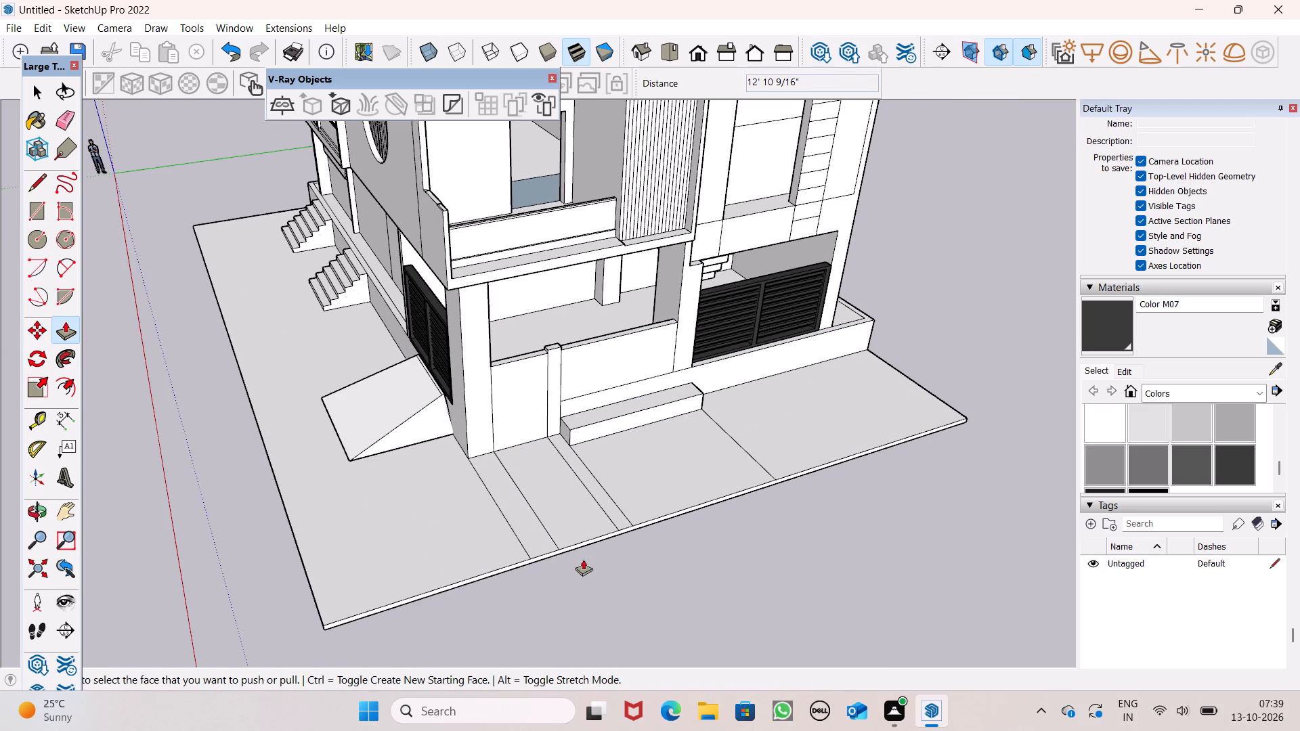
pyautogui.moveTo(584, 546); pyautogui.dragTo(582, 516)
pyautogui.press('space')
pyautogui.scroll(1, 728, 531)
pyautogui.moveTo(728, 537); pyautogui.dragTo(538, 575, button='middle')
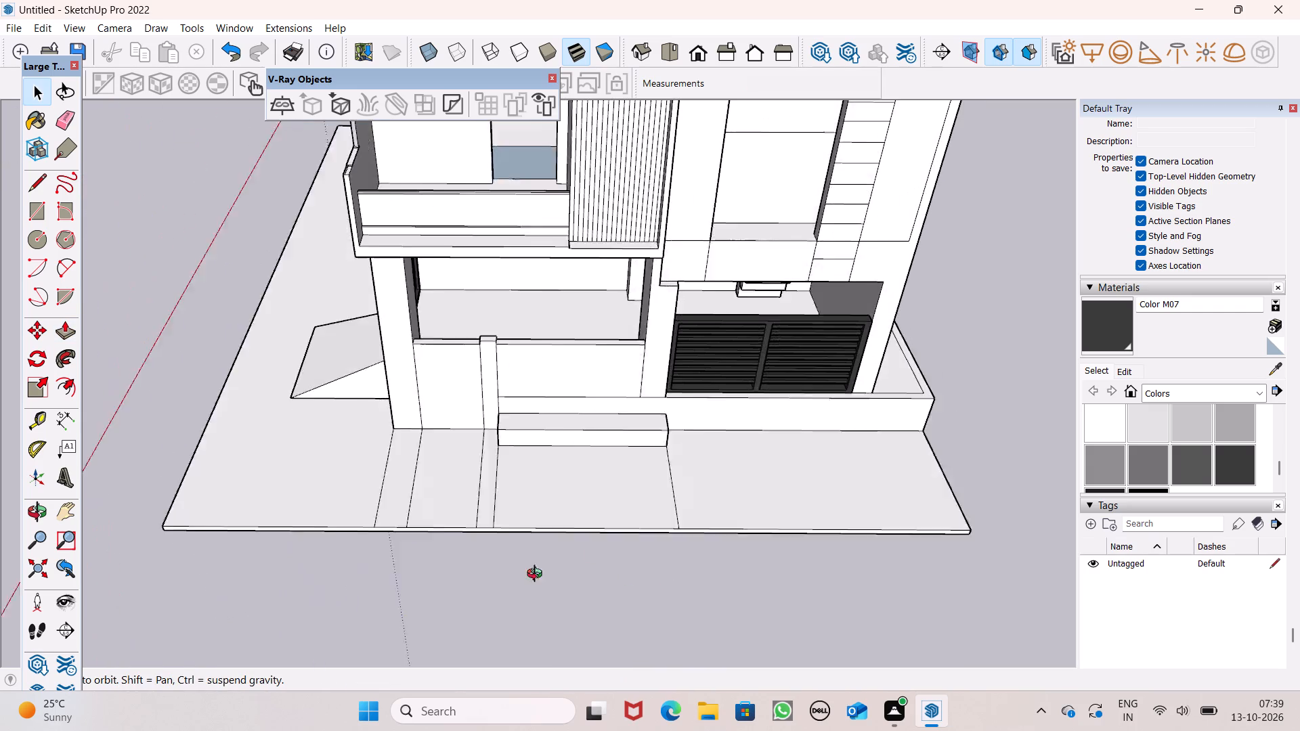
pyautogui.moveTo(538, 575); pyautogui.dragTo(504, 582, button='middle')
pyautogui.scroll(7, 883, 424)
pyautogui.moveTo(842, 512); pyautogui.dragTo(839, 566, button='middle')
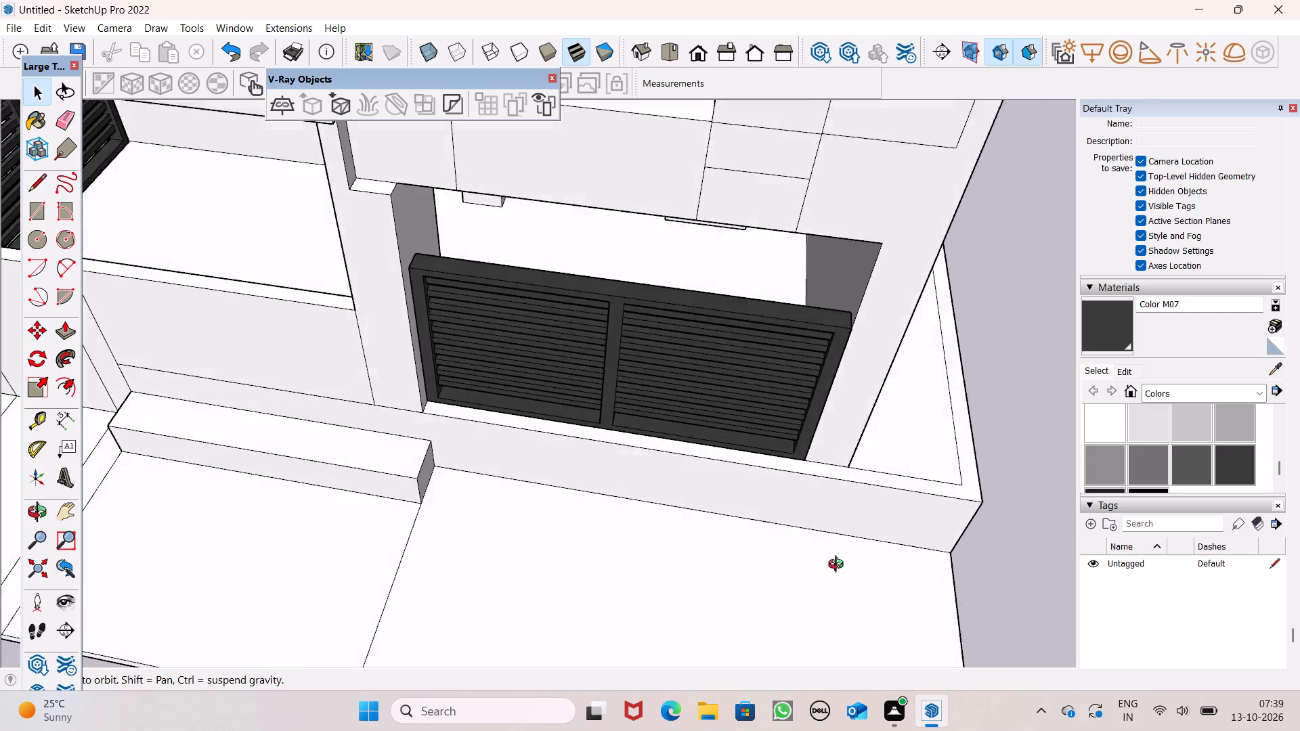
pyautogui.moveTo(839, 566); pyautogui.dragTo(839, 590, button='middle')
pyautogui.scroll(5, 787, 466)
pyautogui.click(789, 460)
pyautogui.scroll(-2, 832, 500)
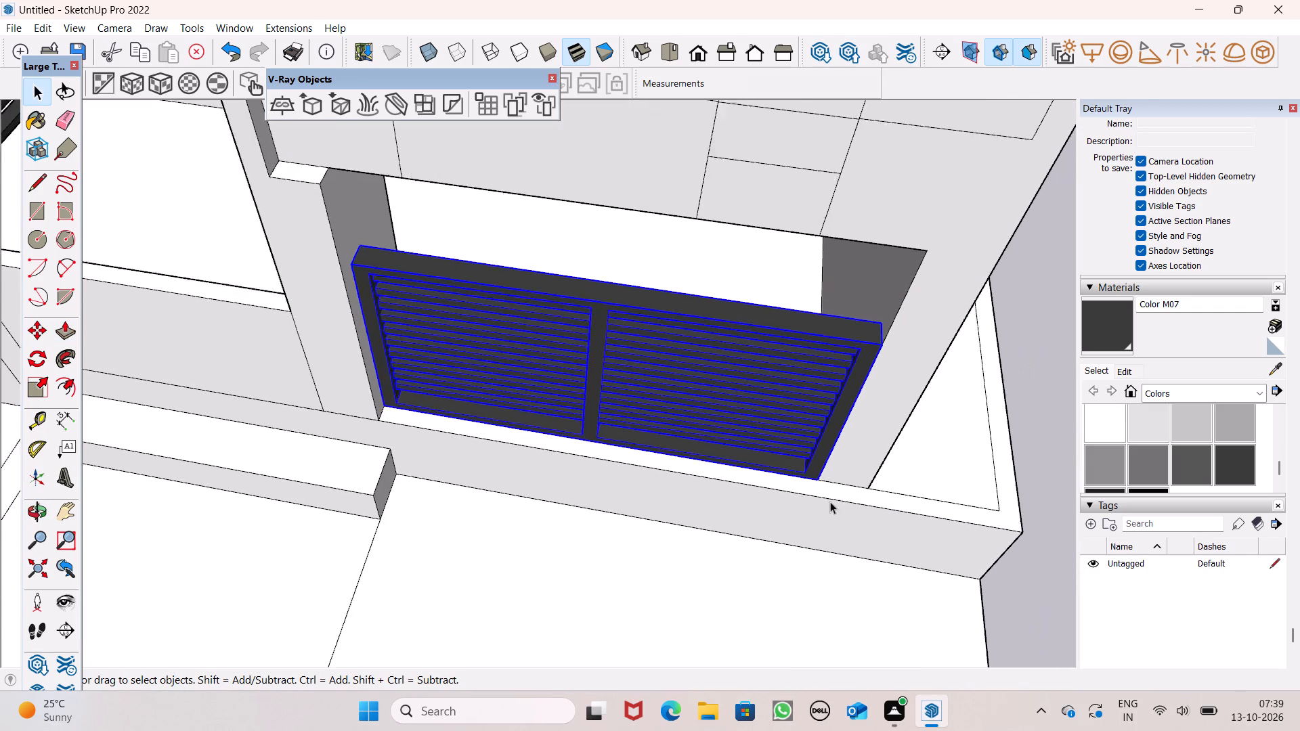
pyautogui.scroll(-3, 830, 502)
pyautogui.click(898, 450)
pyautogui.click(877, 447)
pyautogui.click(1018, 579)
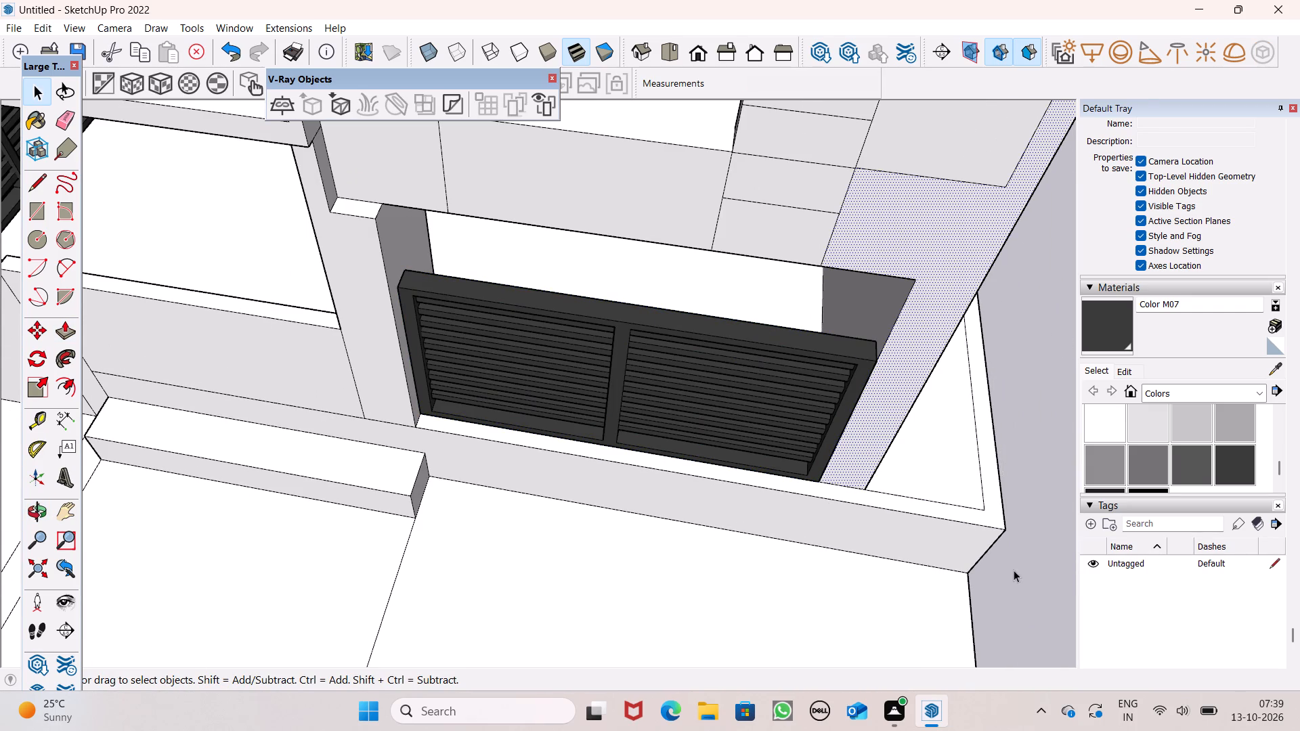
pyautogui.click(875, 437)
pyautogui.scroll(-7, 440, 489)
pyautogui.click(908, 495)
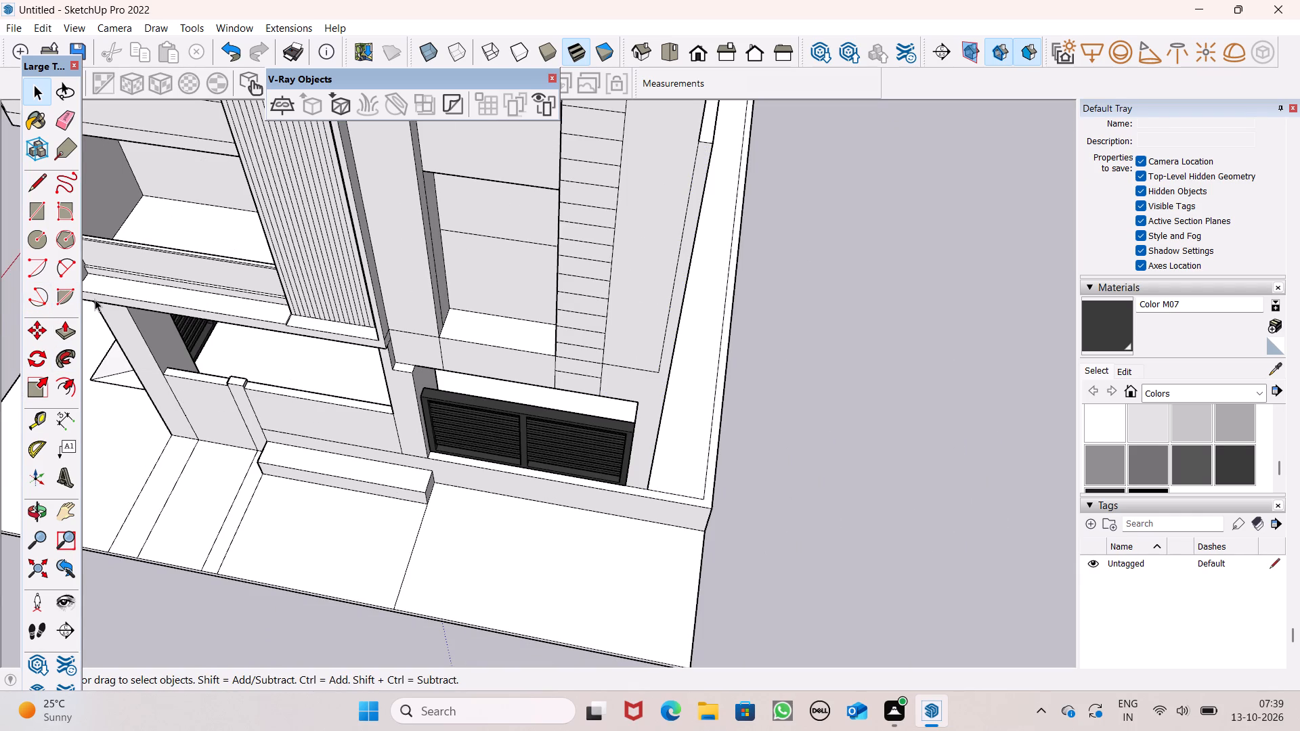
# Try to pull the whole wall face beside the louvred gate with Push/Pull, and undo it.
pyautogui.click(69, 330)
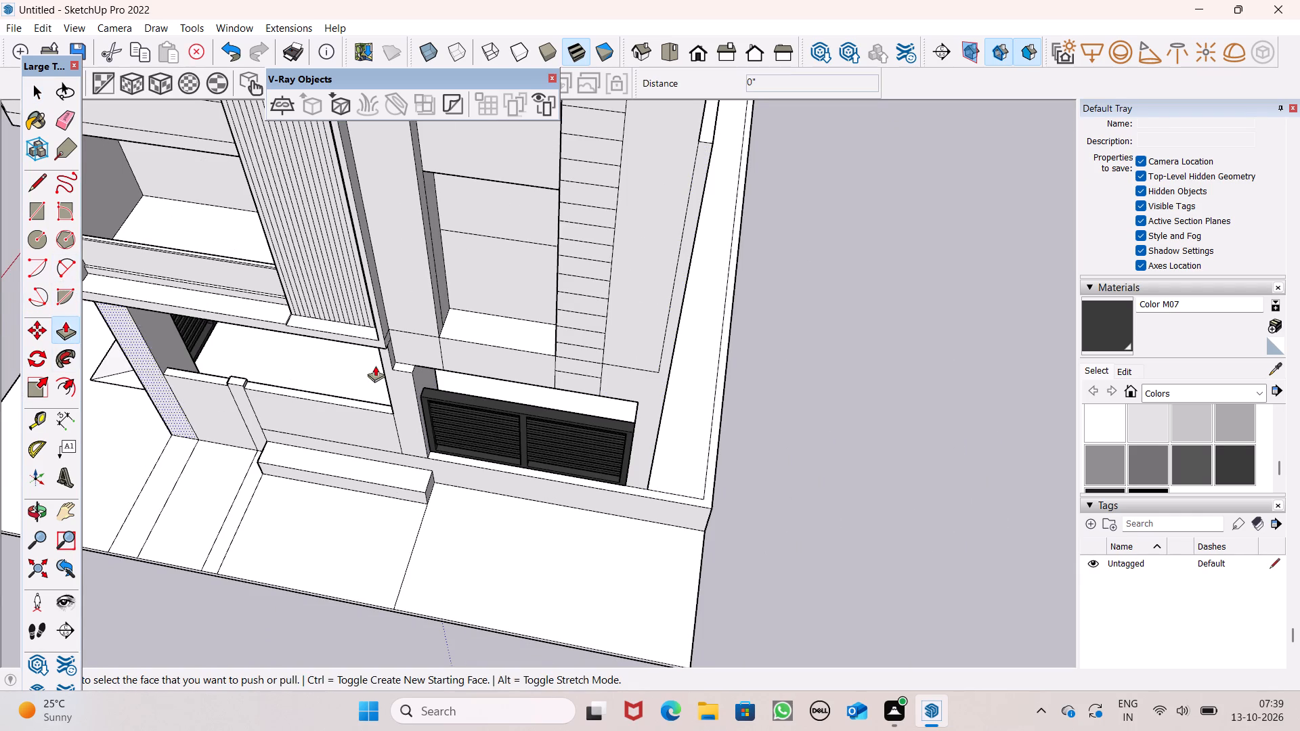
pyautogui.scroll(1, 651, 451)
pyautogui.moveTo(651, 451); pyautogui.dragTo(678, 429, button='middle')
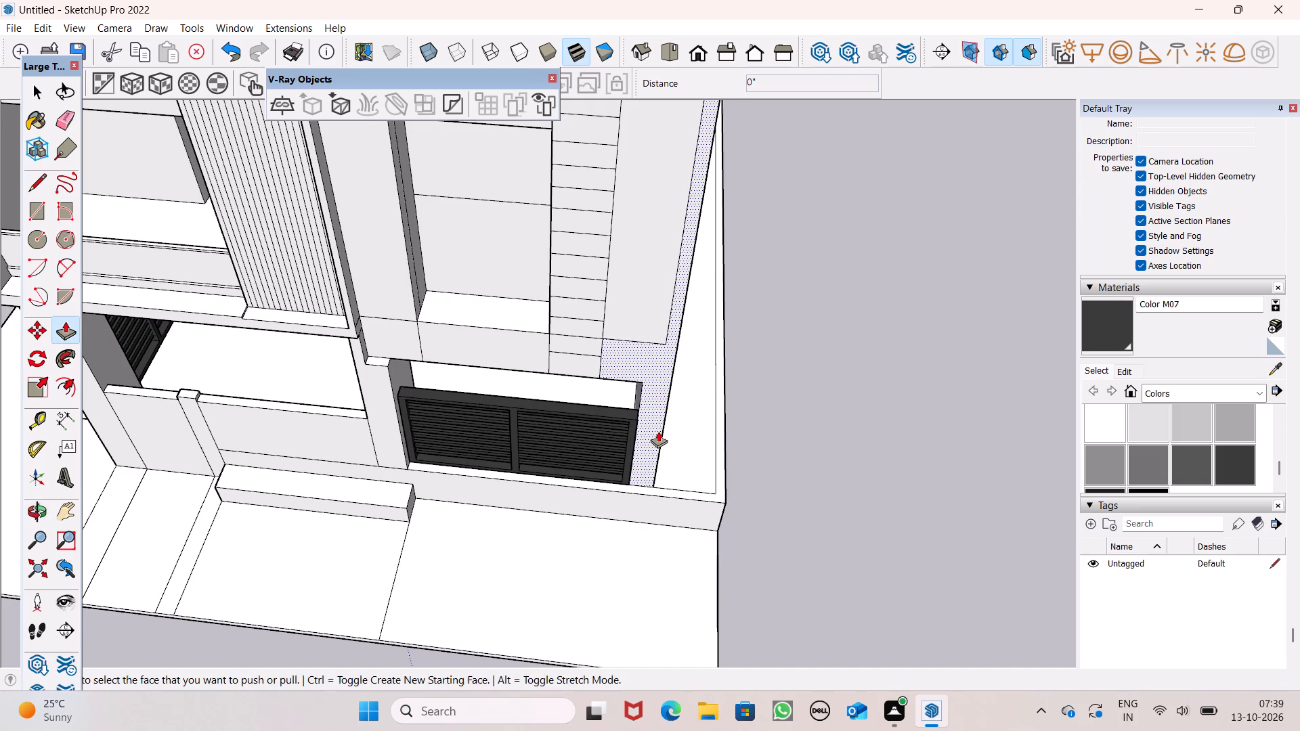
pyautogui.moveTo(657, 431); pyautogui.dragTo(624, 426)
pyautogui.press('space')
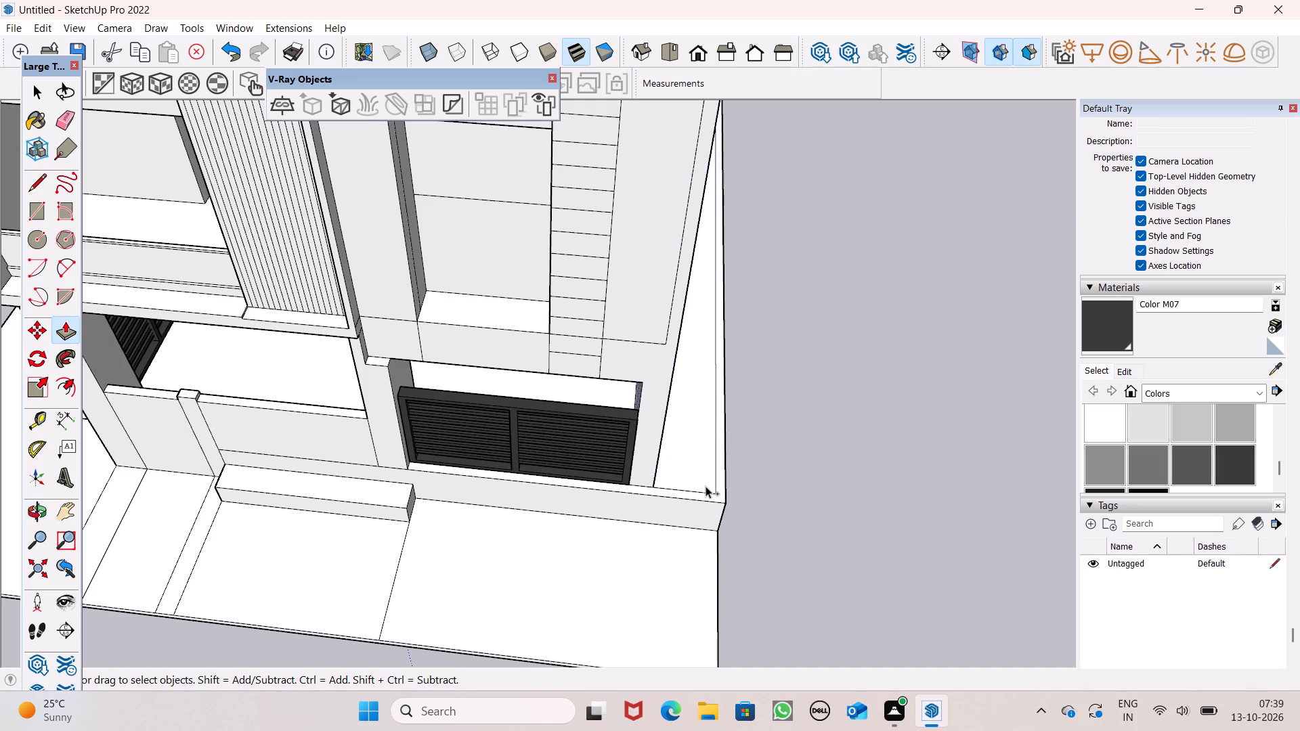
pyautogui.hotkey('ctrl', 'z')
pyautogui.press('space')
# Draw a line from the gate opening's upper outer corner across the wall strip to the wall's outer edge.
pyautogui.scroll(4, 671, 365)
pyautogui.scroll(-1, 660, 587)
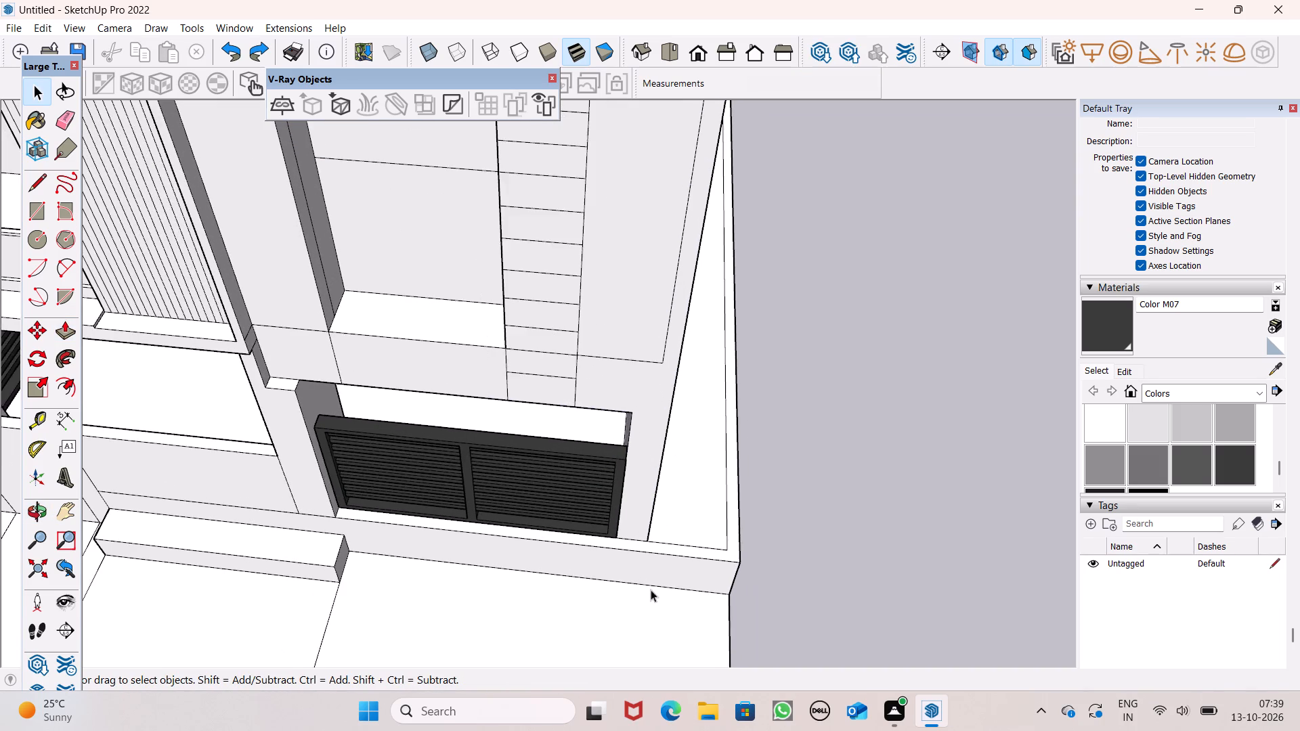
pyautogui.middleClick(651, 588)
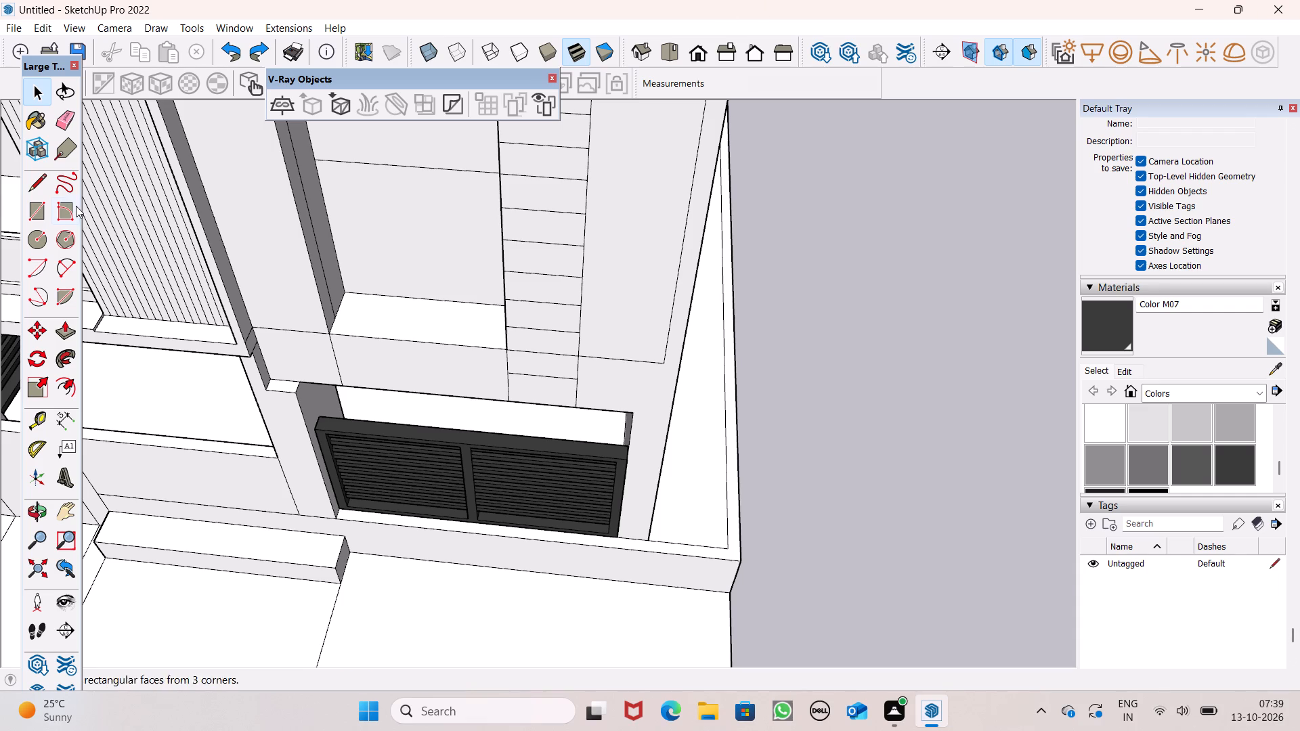
pyautogui.click(28, 171)
pyautogui.scroll(3, 757, 494)
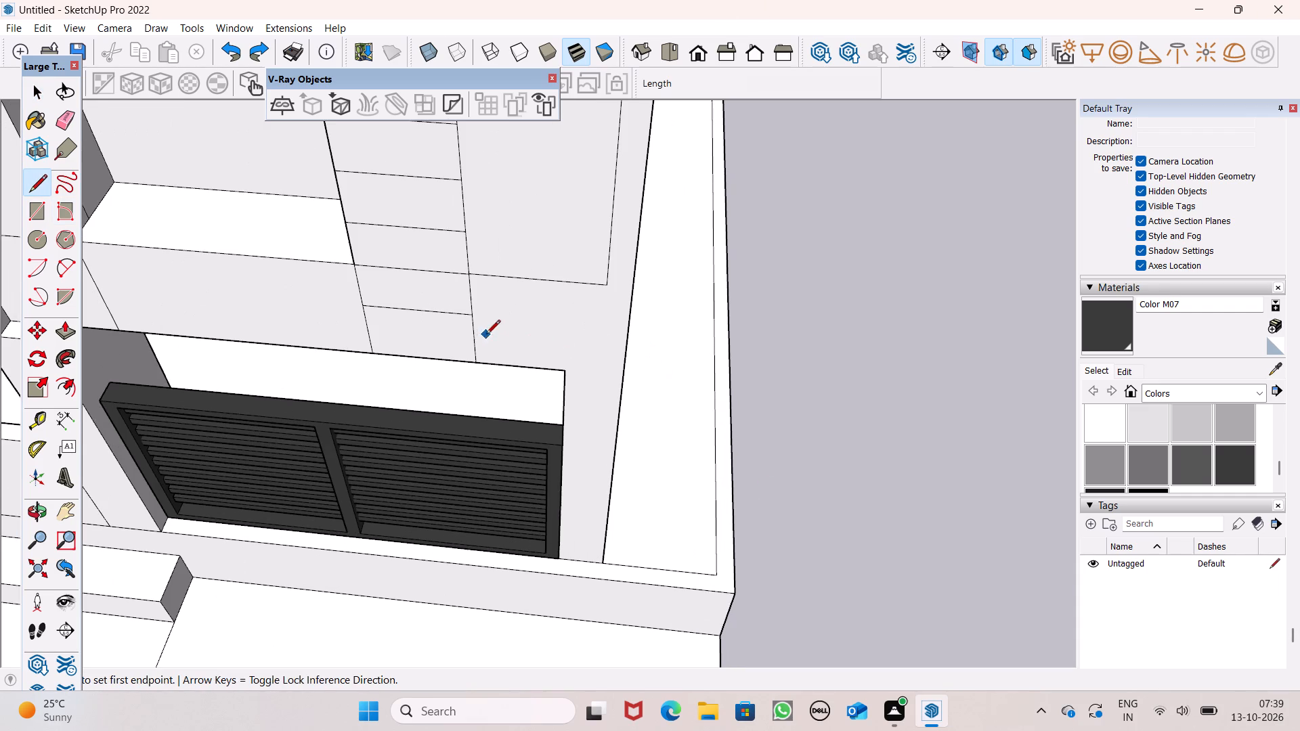
pyautogui.click(567, 370)
pyautogui.click(627, 368)
# Pull the narrow wall strip beside the louvred gate, below the new line, forward to the front edge of the plinth.
pyautogui.scroll(-2, 618, 345)
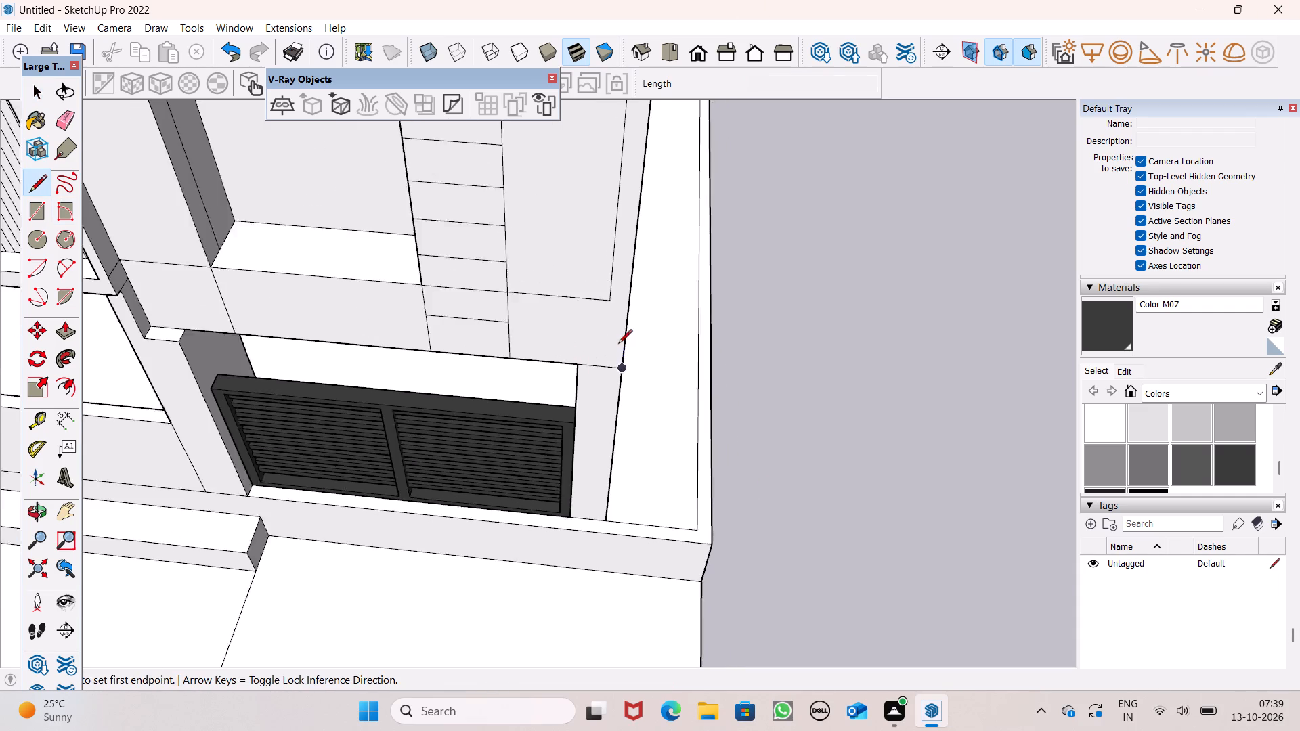
pyautogui.scroll(-3, 618, 345)
pyautogui.scroll(1, 567, 520)
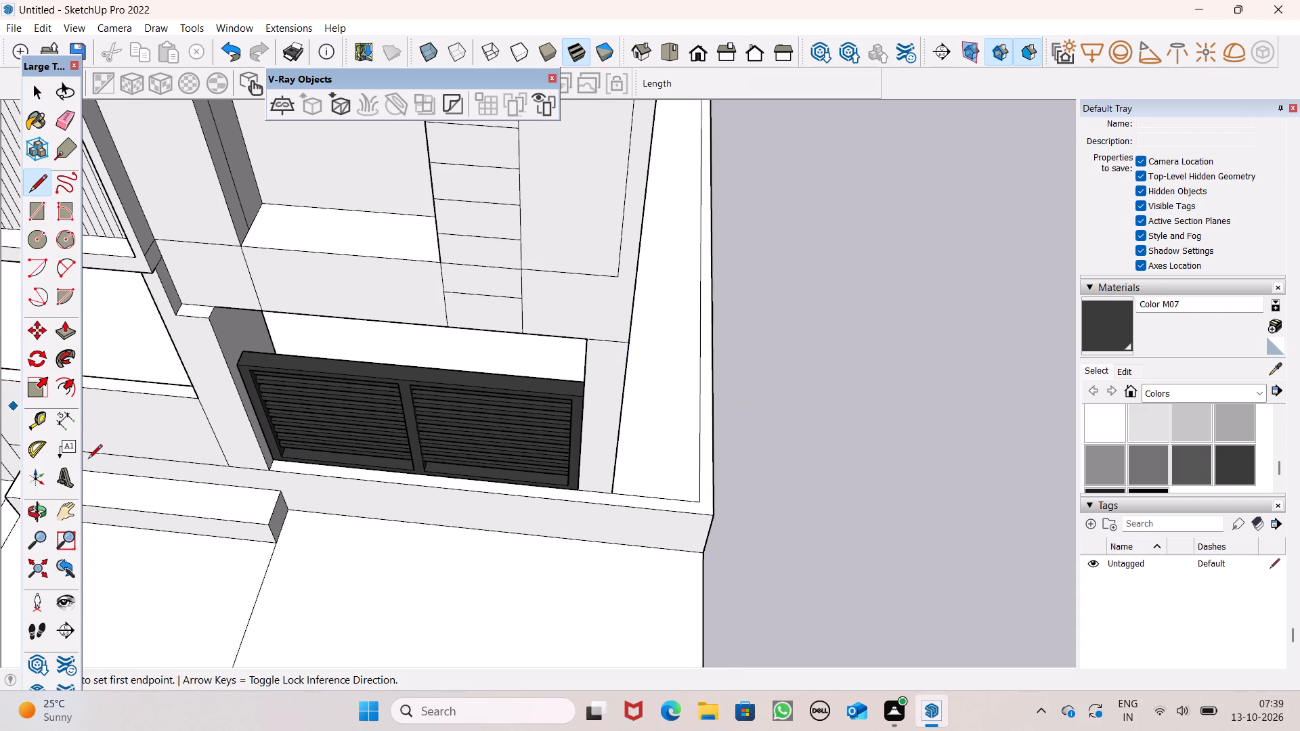
pyautogui.click(64, 339)
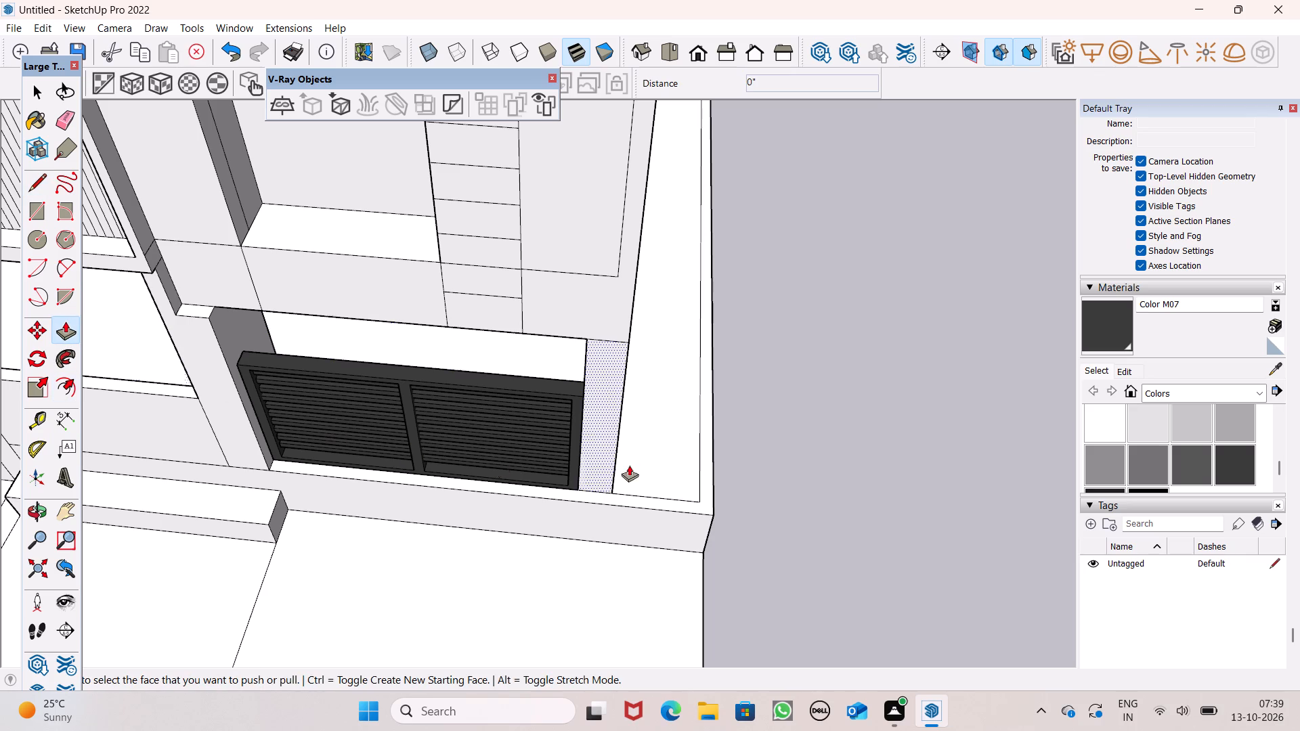
pyautogui.moveTo(597, 467); pyautogui.dragTo(557, 475)
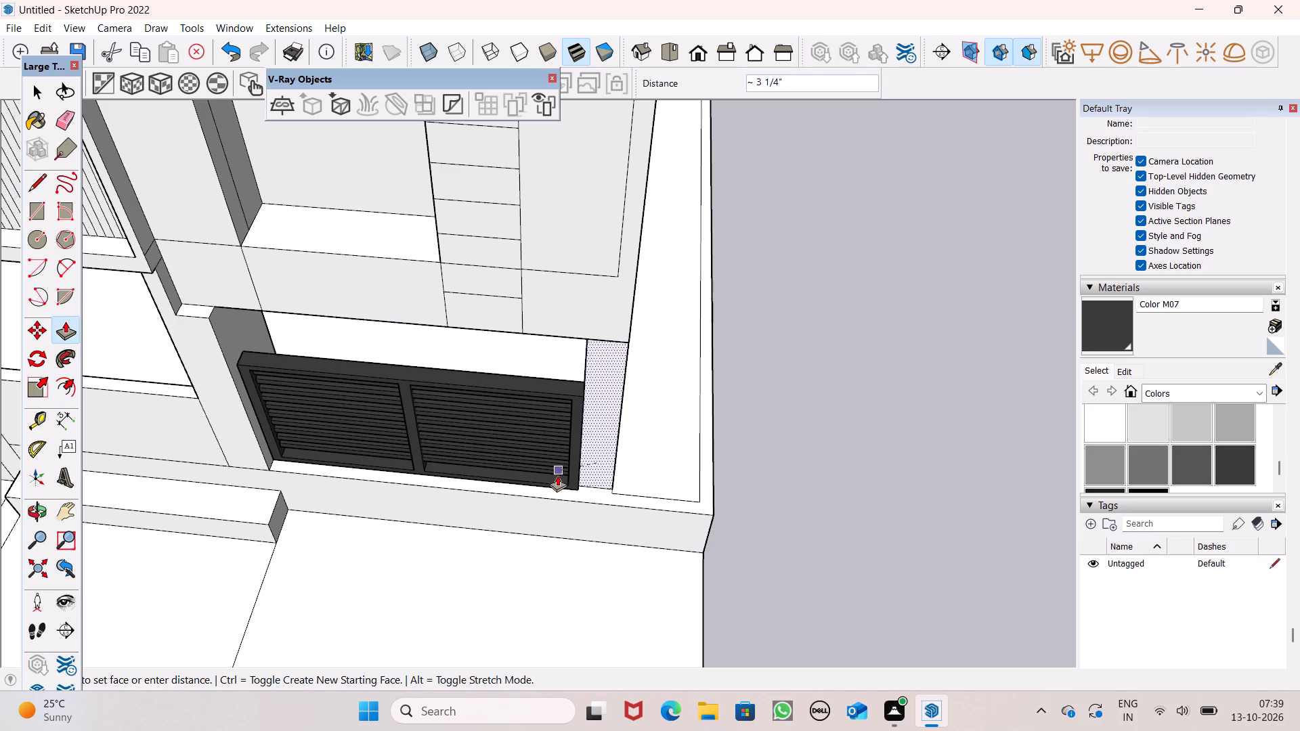
pyautogui.moveTo(557, 475); pyautogui.dragTo(556, 491)
pyautogui.scroll(7, 584, 486)
pyautogui.moveTo(609, 477); pyautogui.dragTo(609, 479)
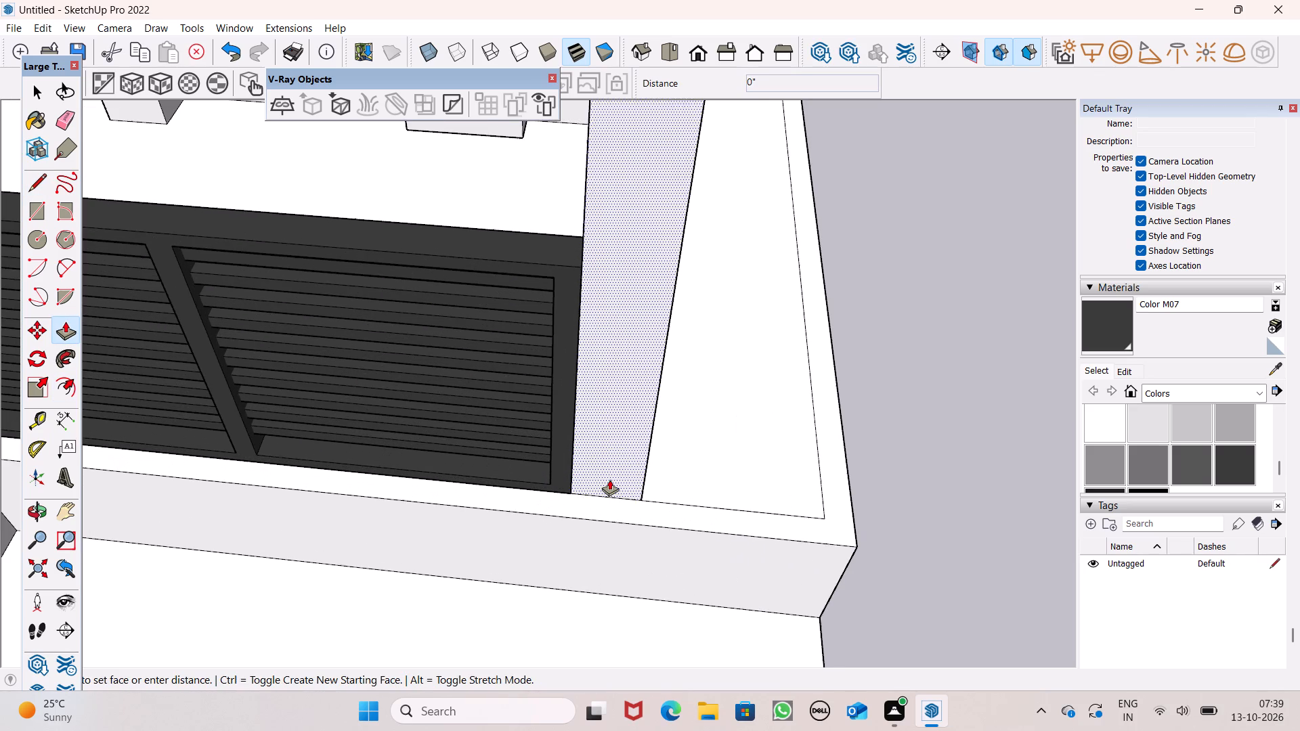
pyautogui.moveTo(609, 479); pyautogui.dragTo(592, 505)
pyautogui.press('space')
# Copy the ramp at the house's side gate to the empty area beyond the front corner of the ground slab.
pyautogui.scroll(-7, 563, 456)
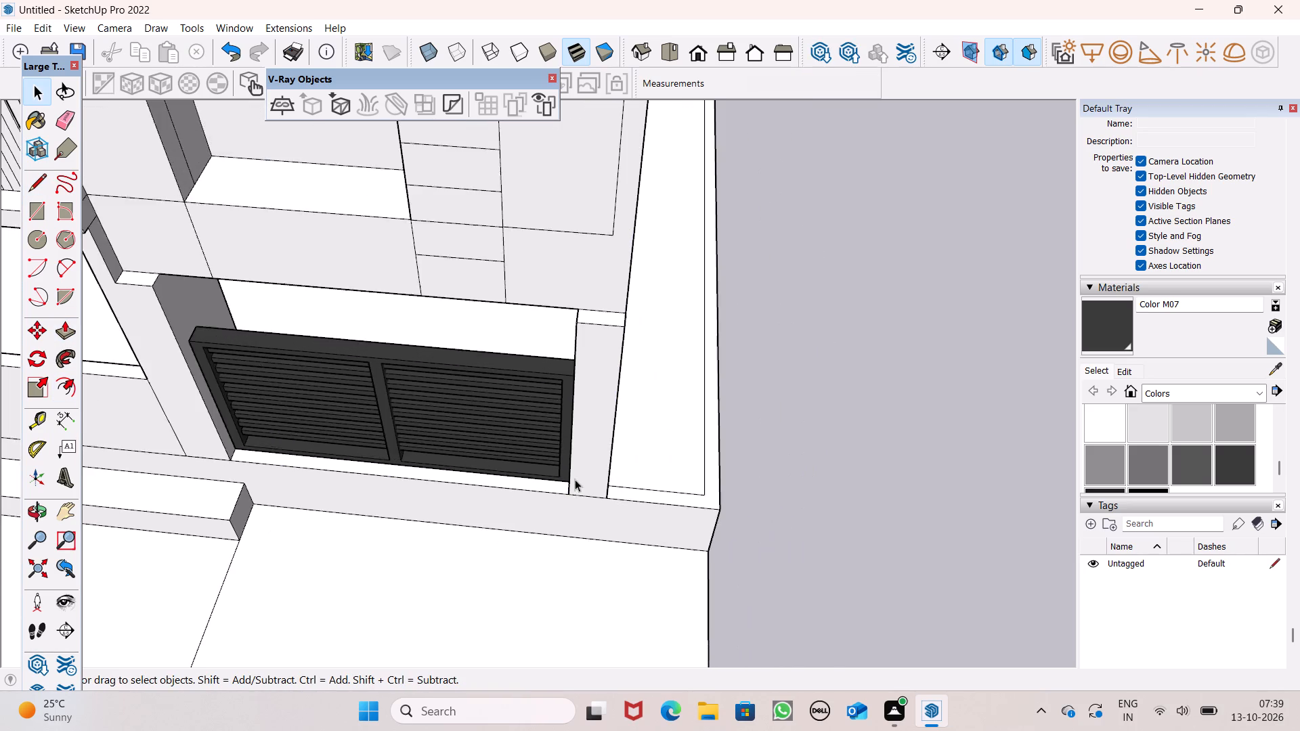
pyautogui.scroll(-6, 593, 456)
pyautogui.moveTo(592, 548); pyautogui.dragTo(640, 544, button='middle')
pyautogui.scroll(-5, 655, 419)
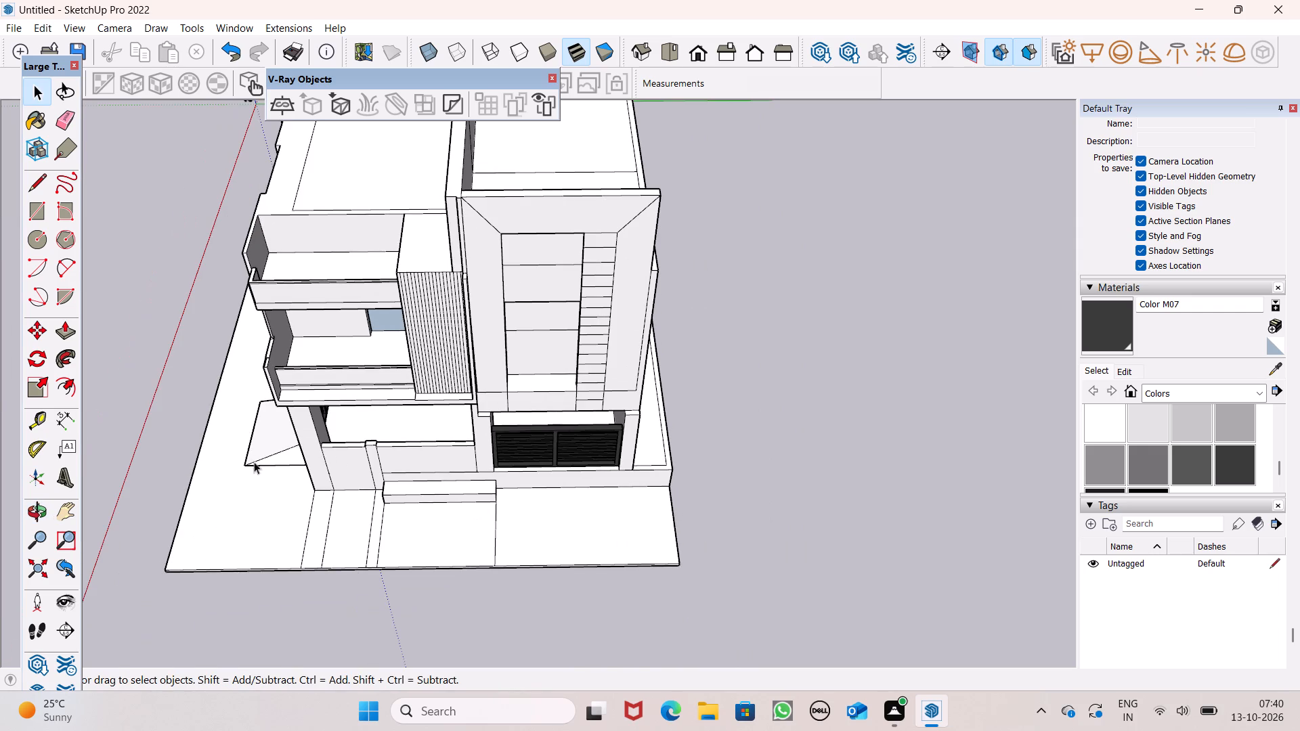
pyautogui.click(276, 435)
pyautogui.press('m')
pyautogui.press('Return')
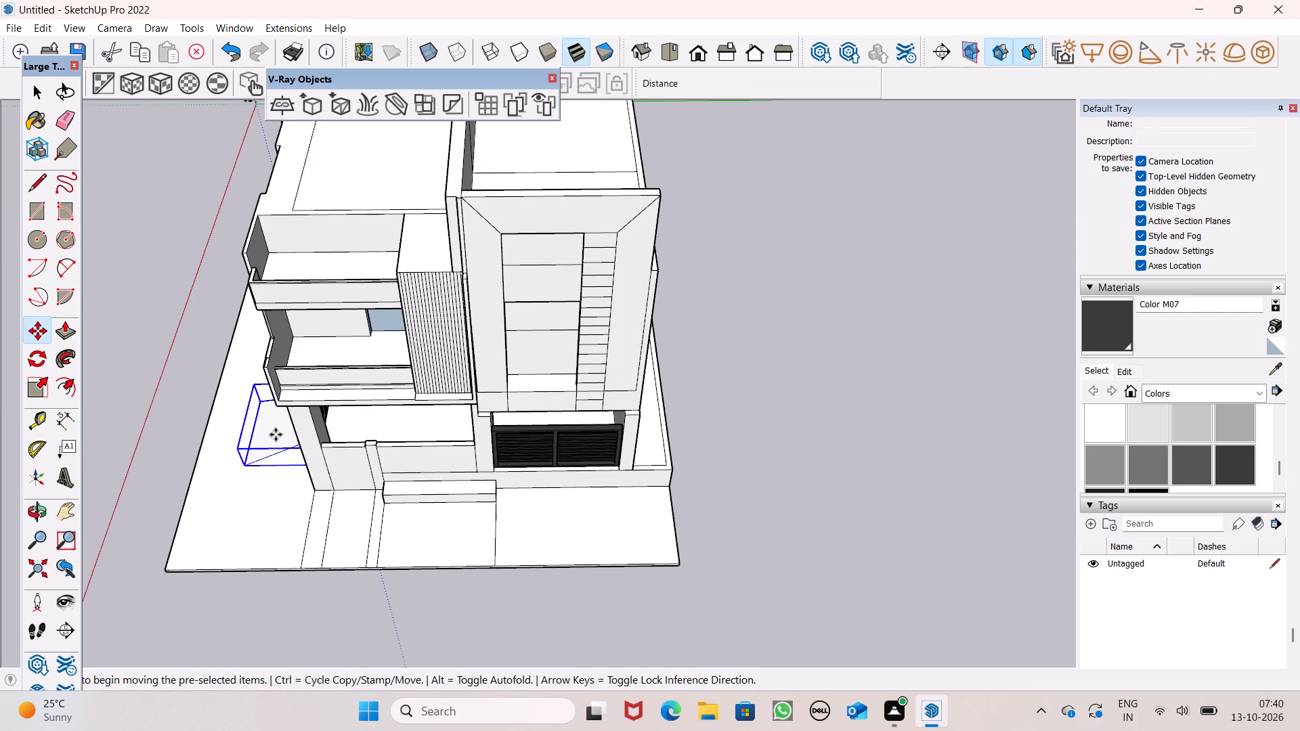
pyautogui.moveTo(242, 454); pyautogui.dragTo(245, 458)
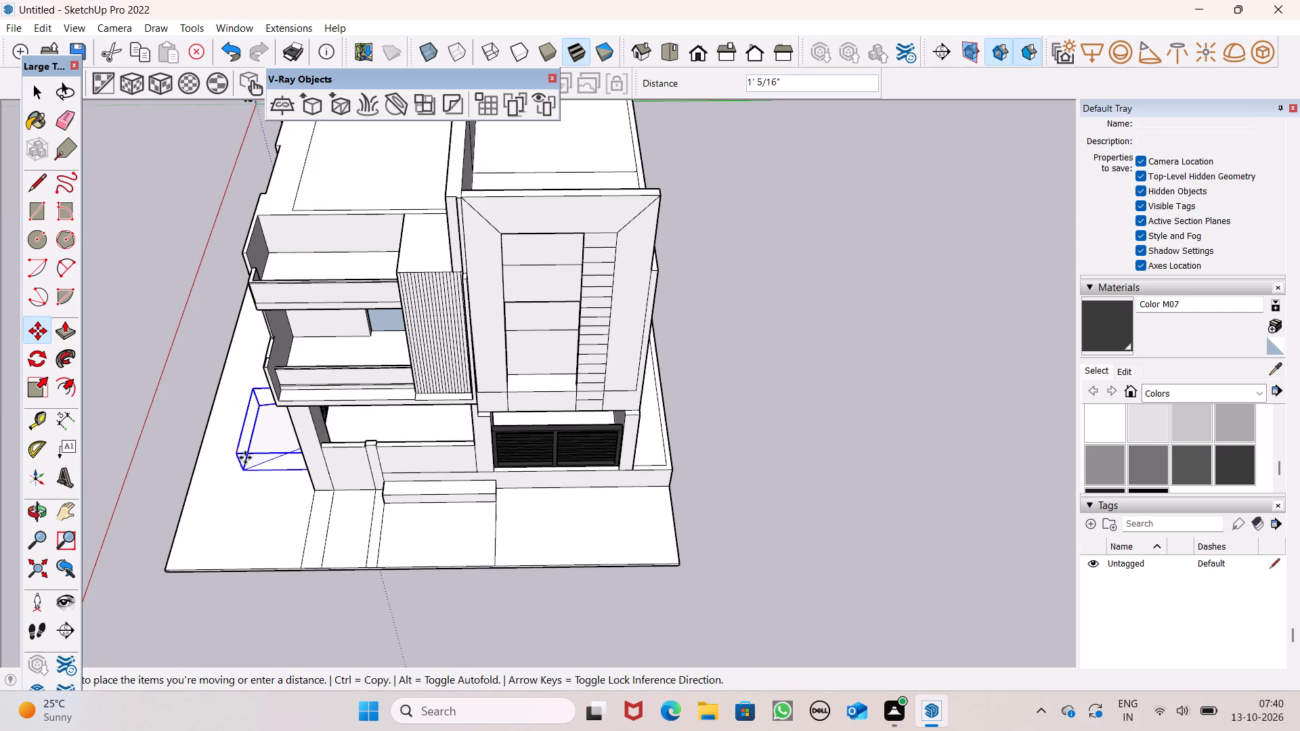
pyautogui.moveTo(245, 458); pyautogui.dragTo(739, 634)
# Rotate the copied ramp 90° about its lower corner so that it faces away from the front wall.
pyautogui.click(35, 348)
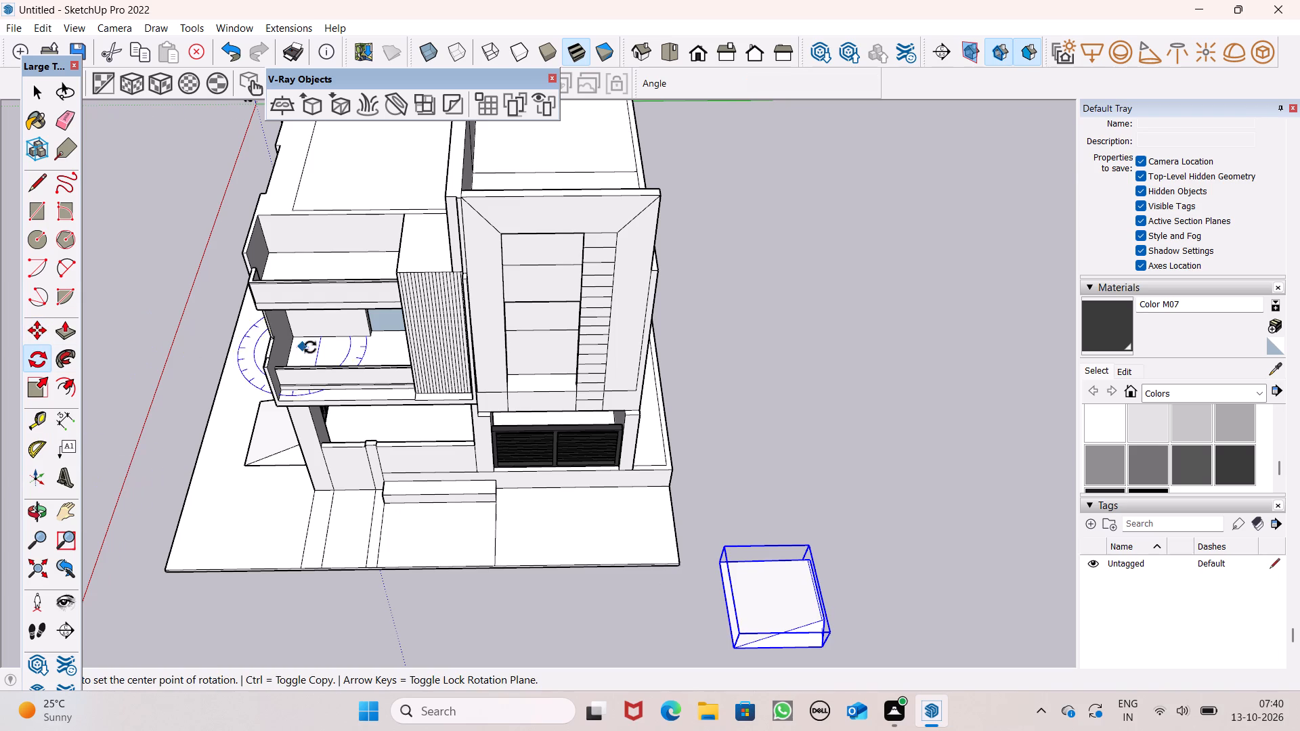
pyautogui.scroll(-6, 311, 347)
pyautogui.scroll(5, 584, 564)
pyautogui.click(522, 491)
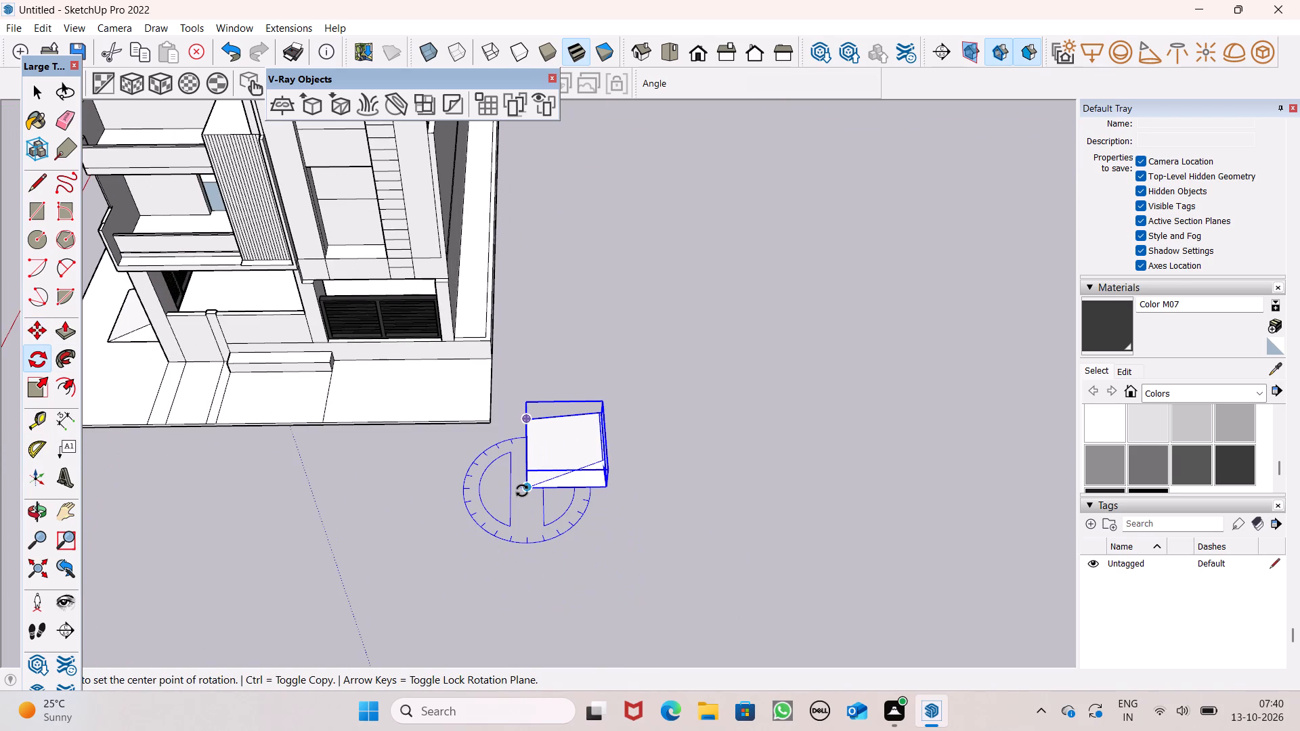
pyautogui.click(523, 571)
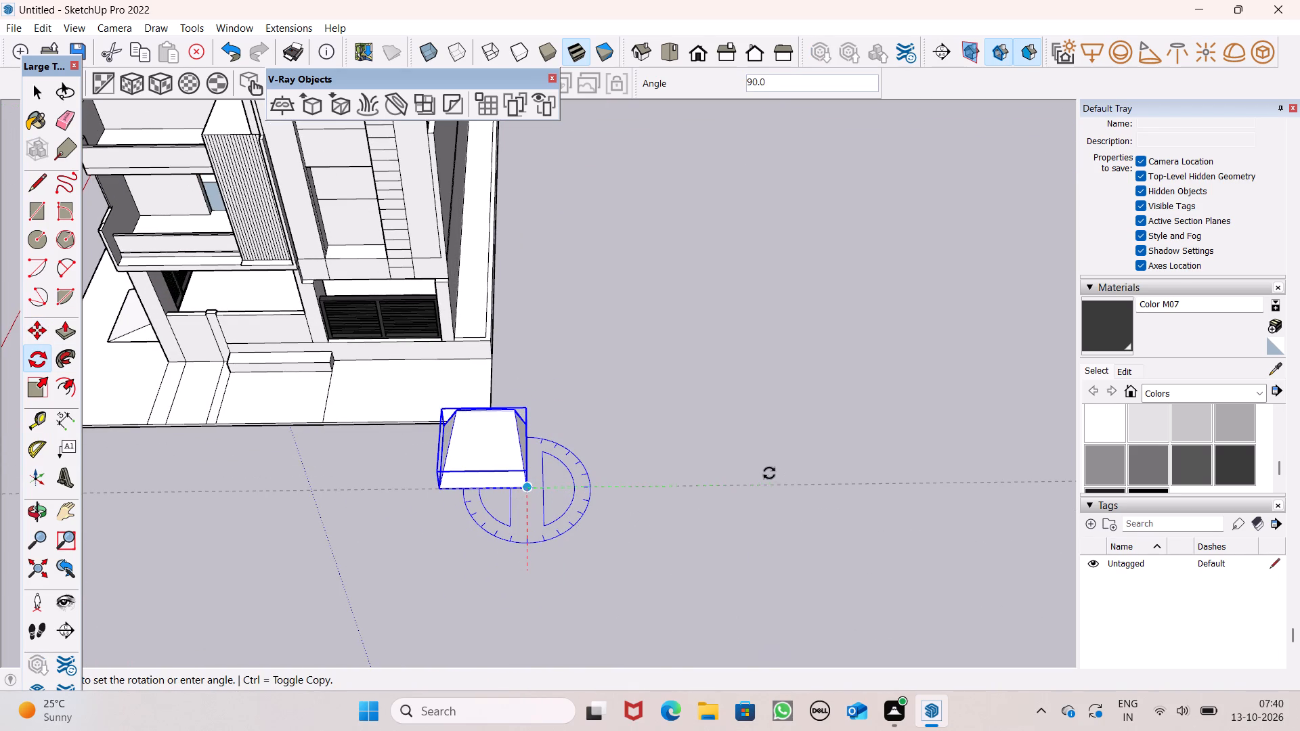
pyautogui.click(765, 484)
pyautogui.press('space')
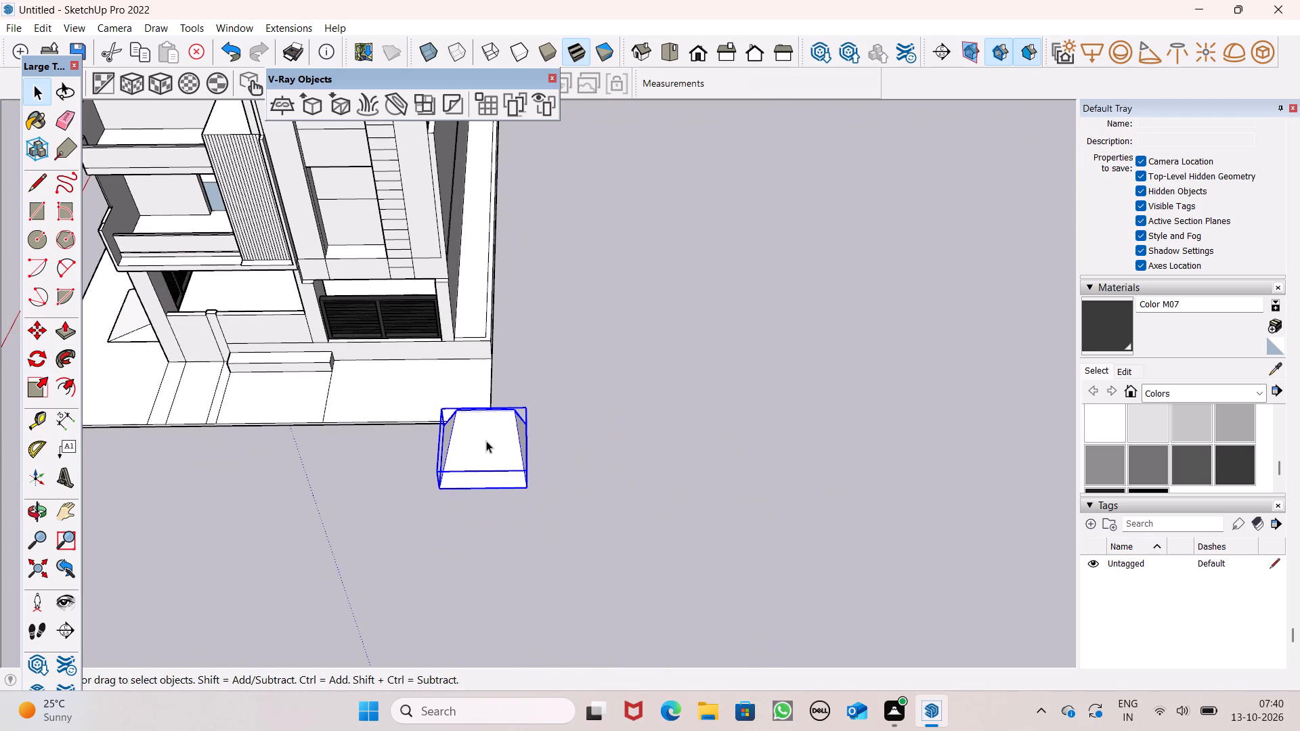
# Move the rotated ramp by its upper rear corner onto the ground slab, against the plinth in front of the louvred gate.
pyautogui.press('m')
pyautogui.press('Return')
pyautogui.scroll(1, 485, 439)
pyautogui.moveTo(484, 471); pyautogui.dragTo(342, 522, button='middle')
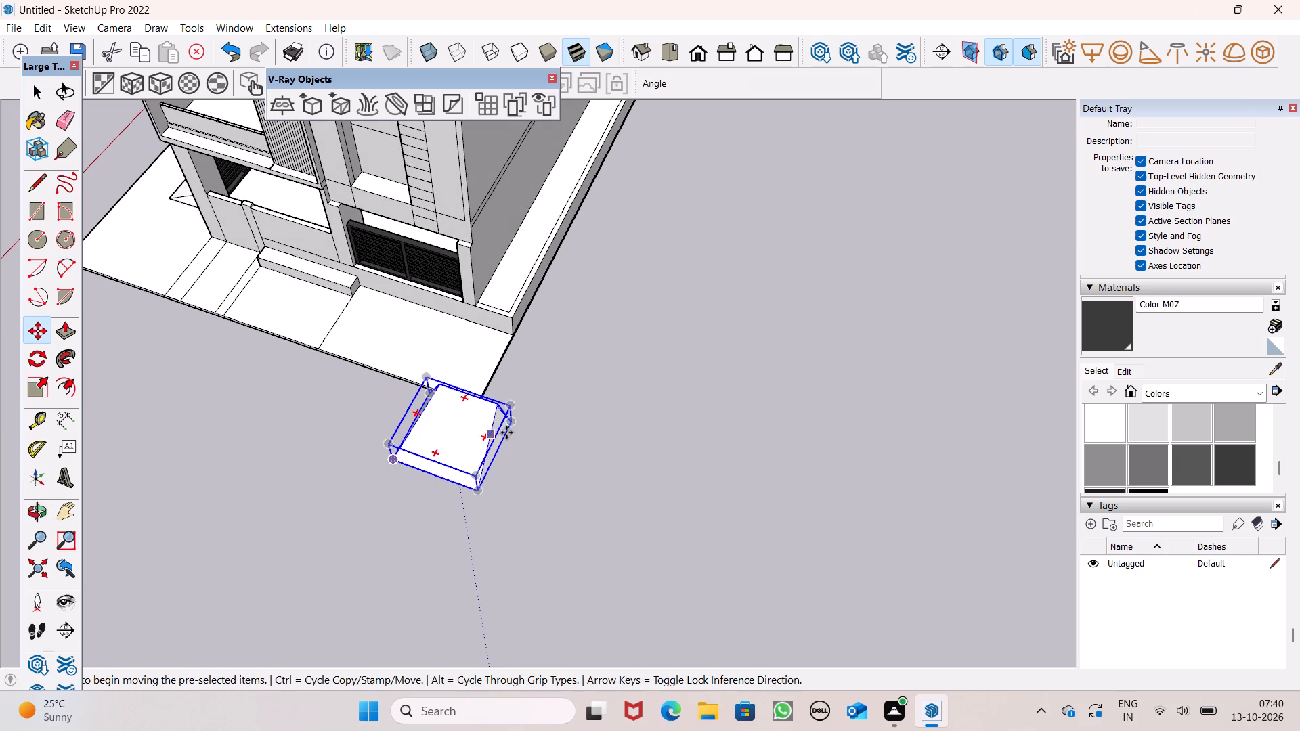
pyautogui.moveTo(514, 421); pyautogui.dragTo(449, 309)
pyautogui.scroll(8, 462, 319)
pyautogui.moveTo(476, 319); pyautogui.dragTo(364, 127, button='middle')
pyautogui.scroll(1, 395, 253)
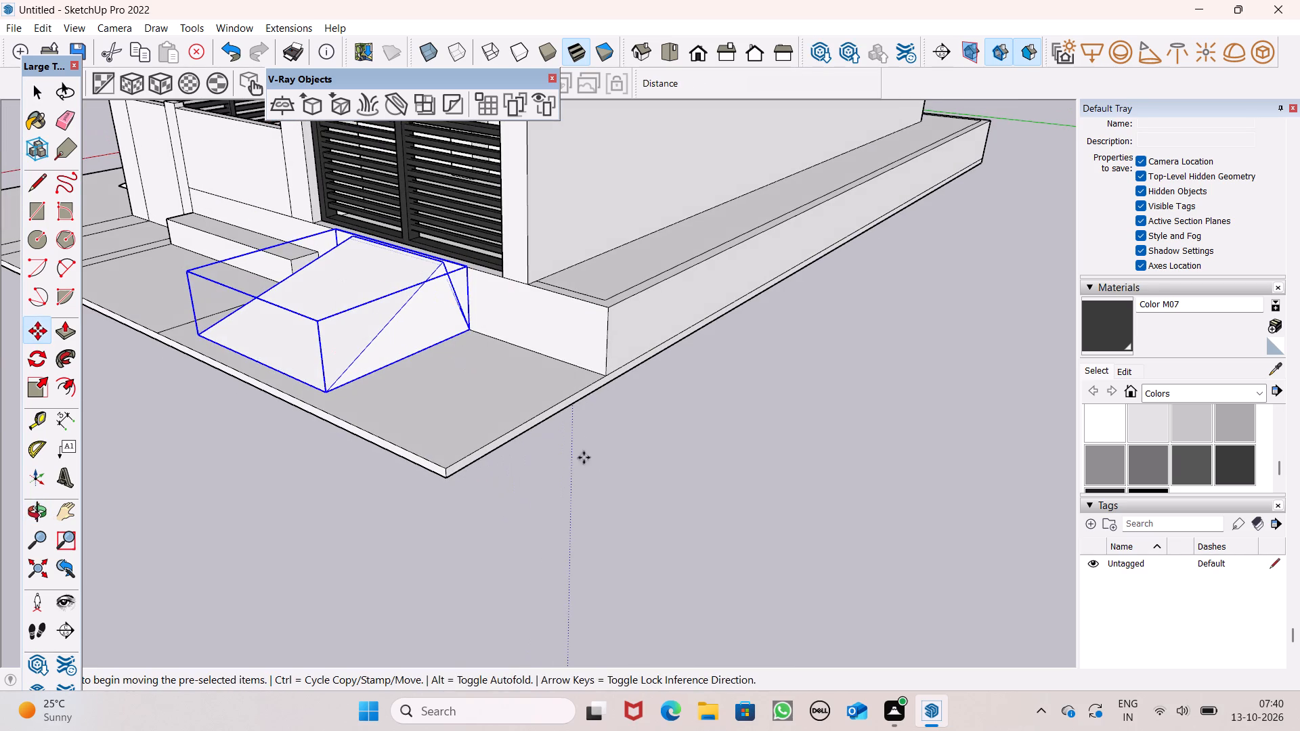
pyautogui.press('space')
pyautogui.click(633, 493)
# Erase the leftover dividing lines across the ground slab in front of the wall, post and ledge.
pyautogui.scroll(-5, 580, 338)
pyautogui.moveTo(566, 349); pyautogui.dragTo(737, 374, button='middle')
pyautogui.scroll(-2, 701, 307)
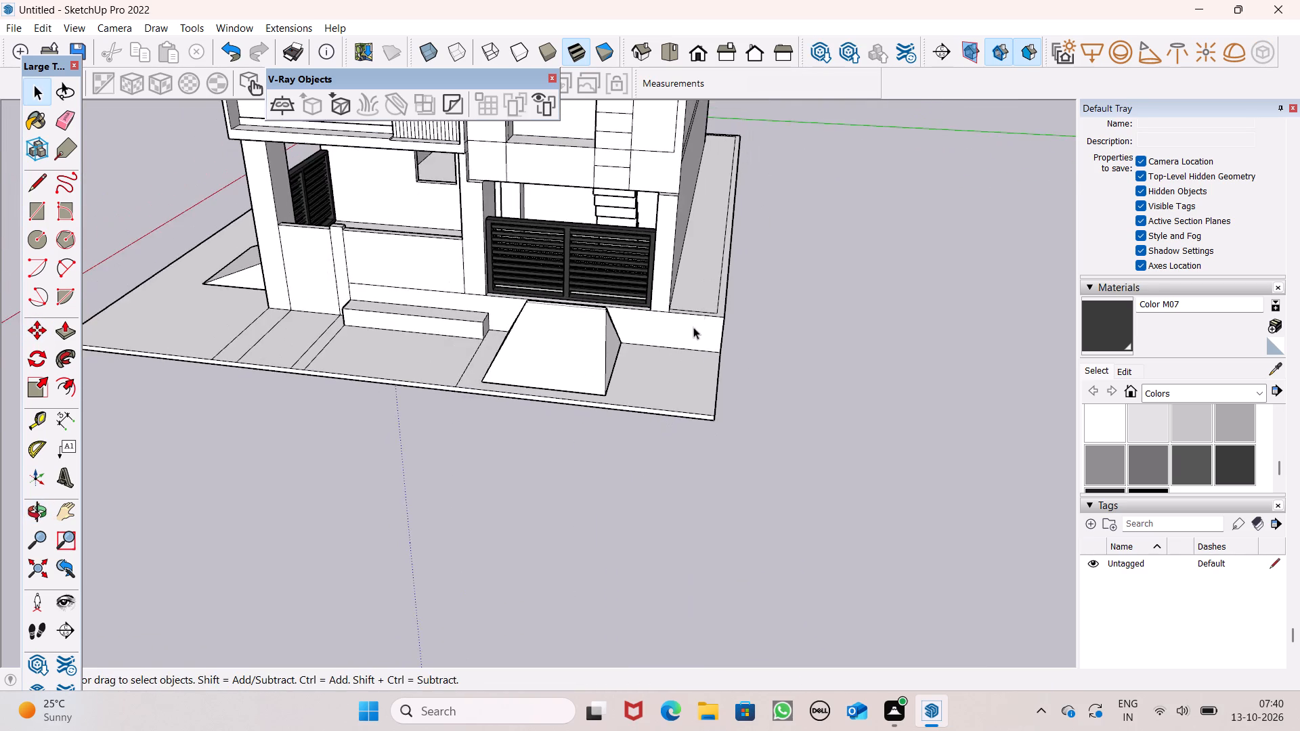
pyautogui.moveTo(685, 391); pyautogui.dragTo(770, 449, button='middle')
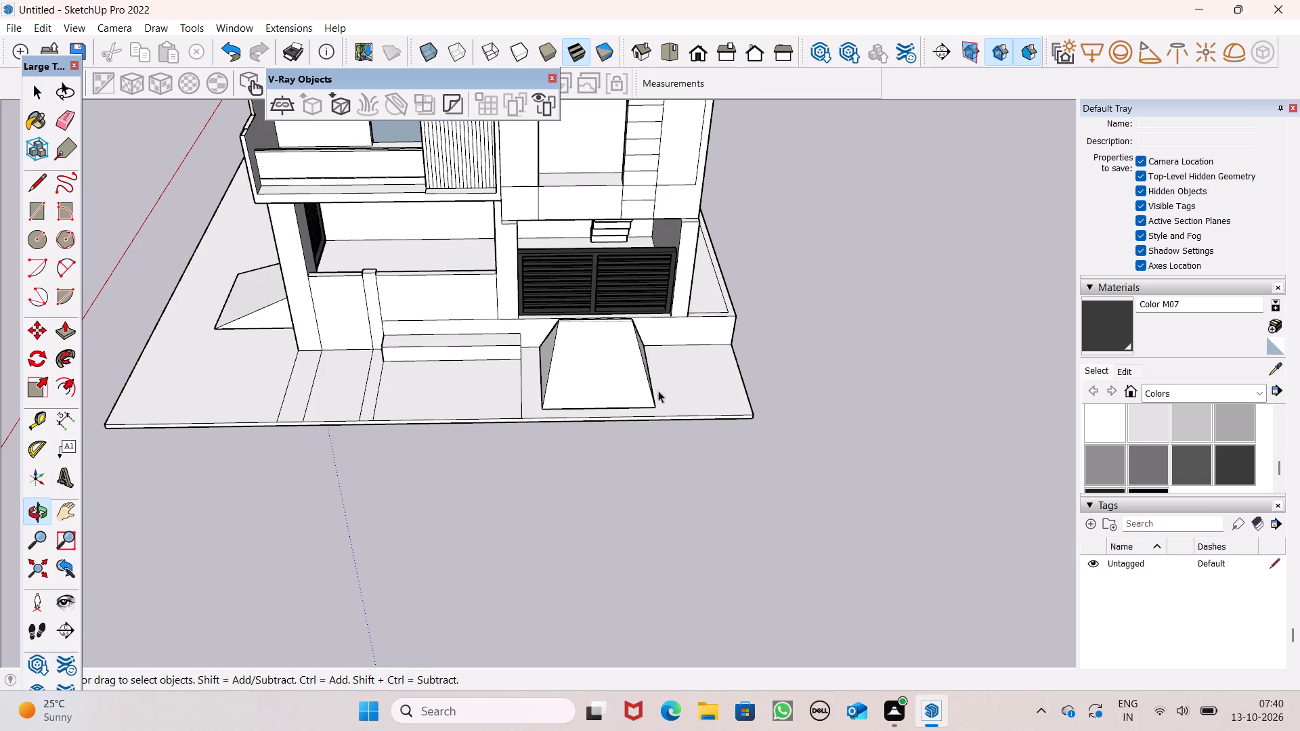
pyautogui.moveTo(652, 408); pyautogui.dragTo(739, 451, button='middle')
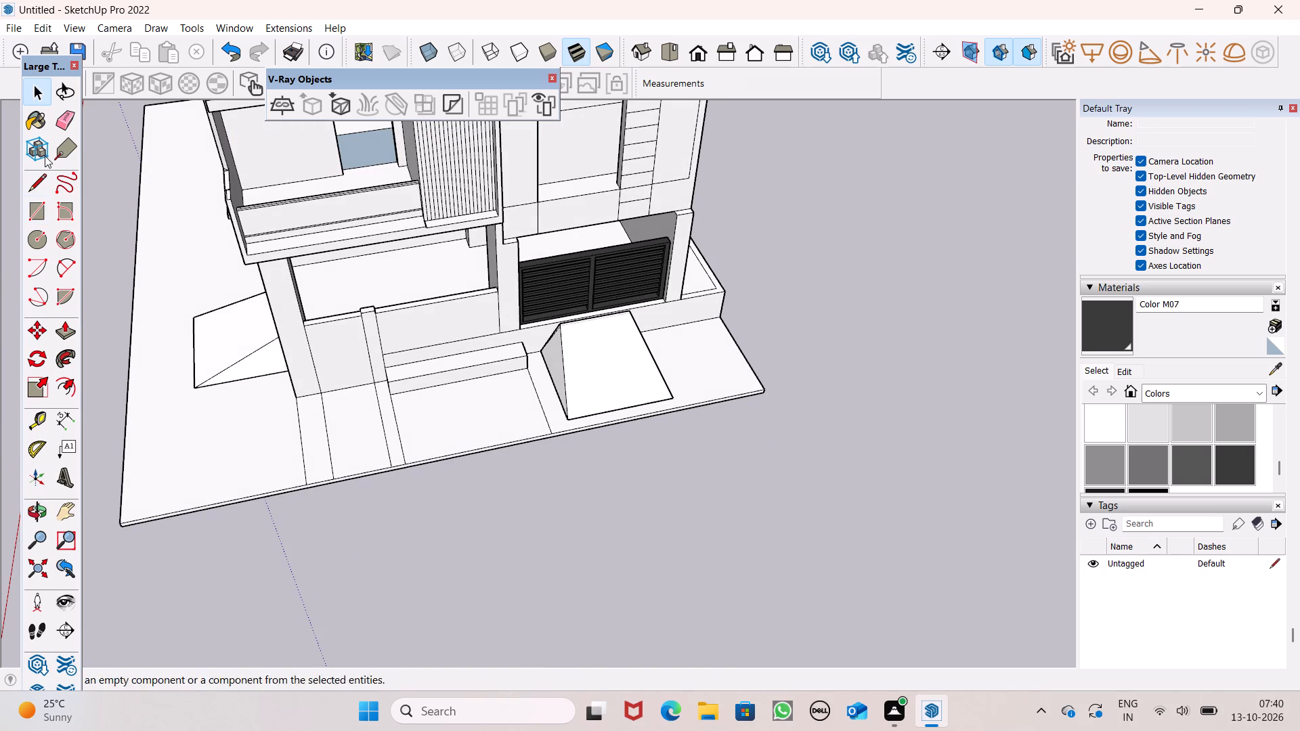
pyautogui.click(60, 114)
pyautogui.scroll(5, 267, 437)
pyautogui.moveTo(318, 454); pyautogui.dragTo(422, 456)
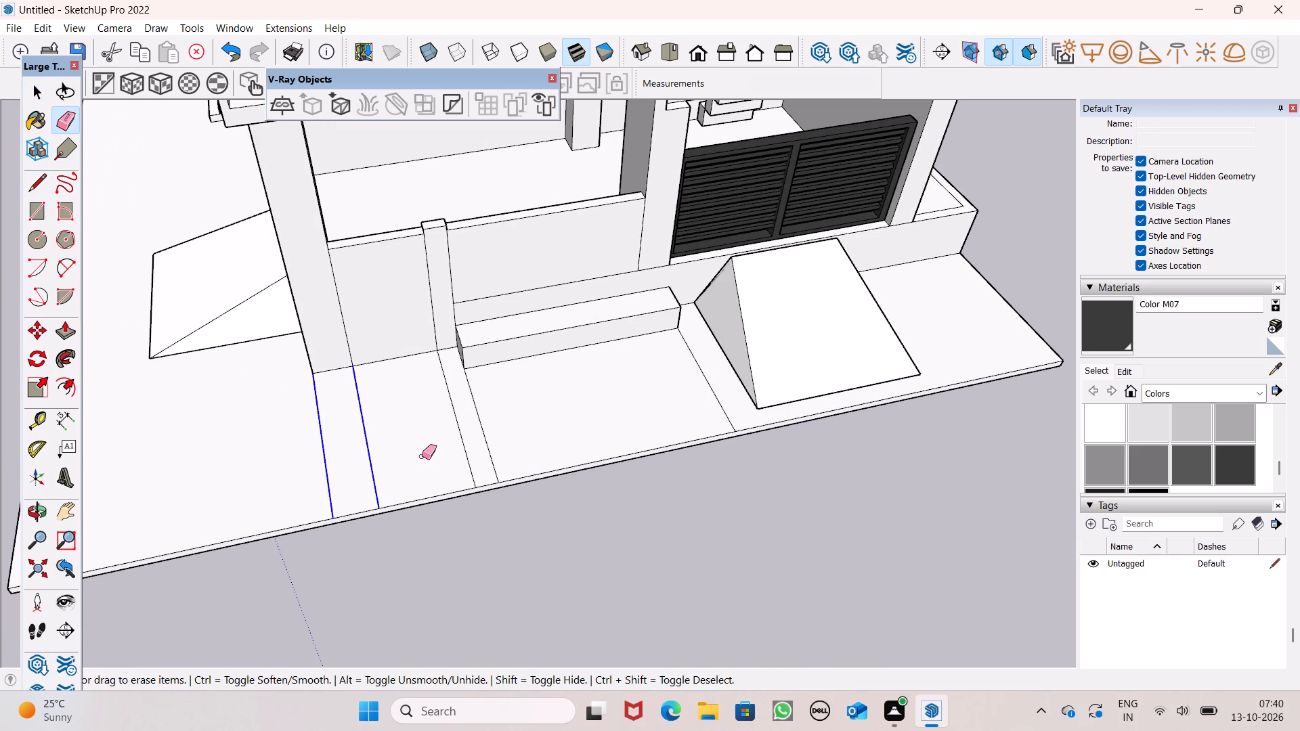
pyautogui.moveTo(422, 456); pyautogui.dragTo(505, 447)
pyautogui.moveTo(718, 397); pyautogui.dragTo(696, 400)
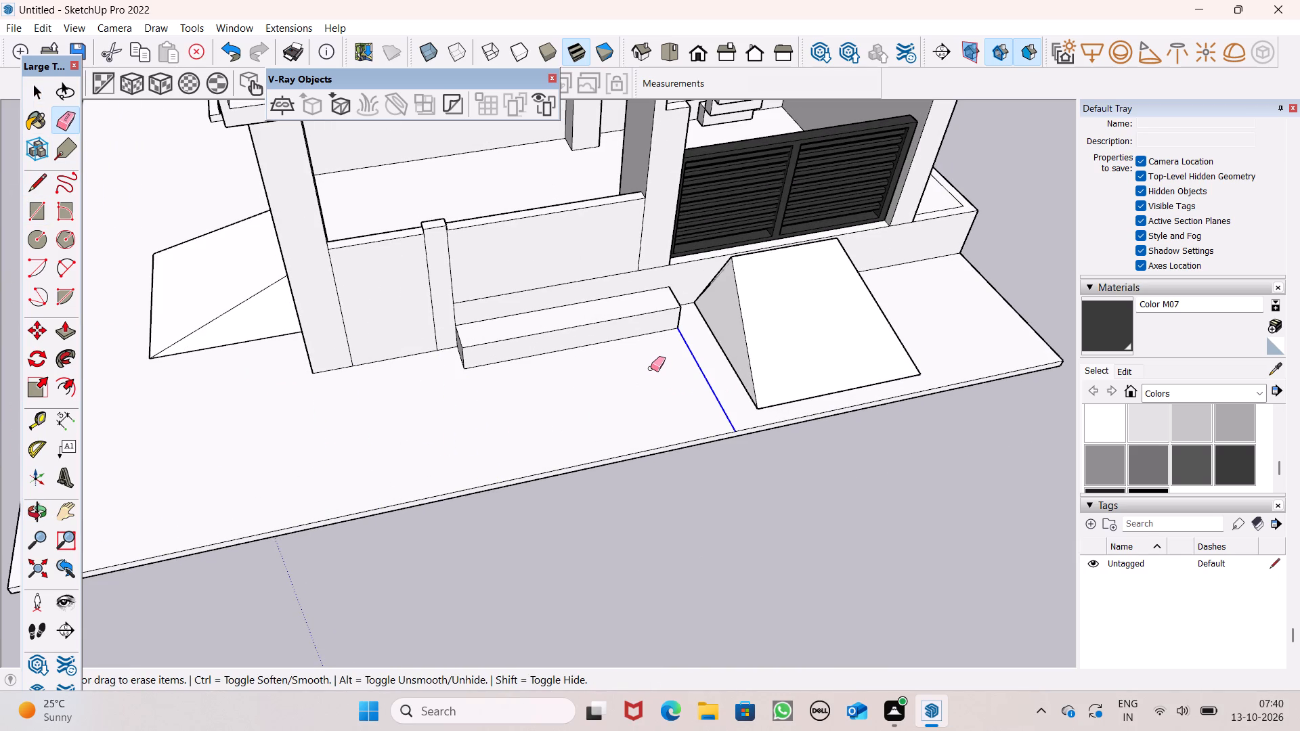
pyautogui.press('space')
# Examine the whole house, its ramps and the ground slab from the front, corner and side entrance.
pyautogui.scroll(-11, 647, 378)
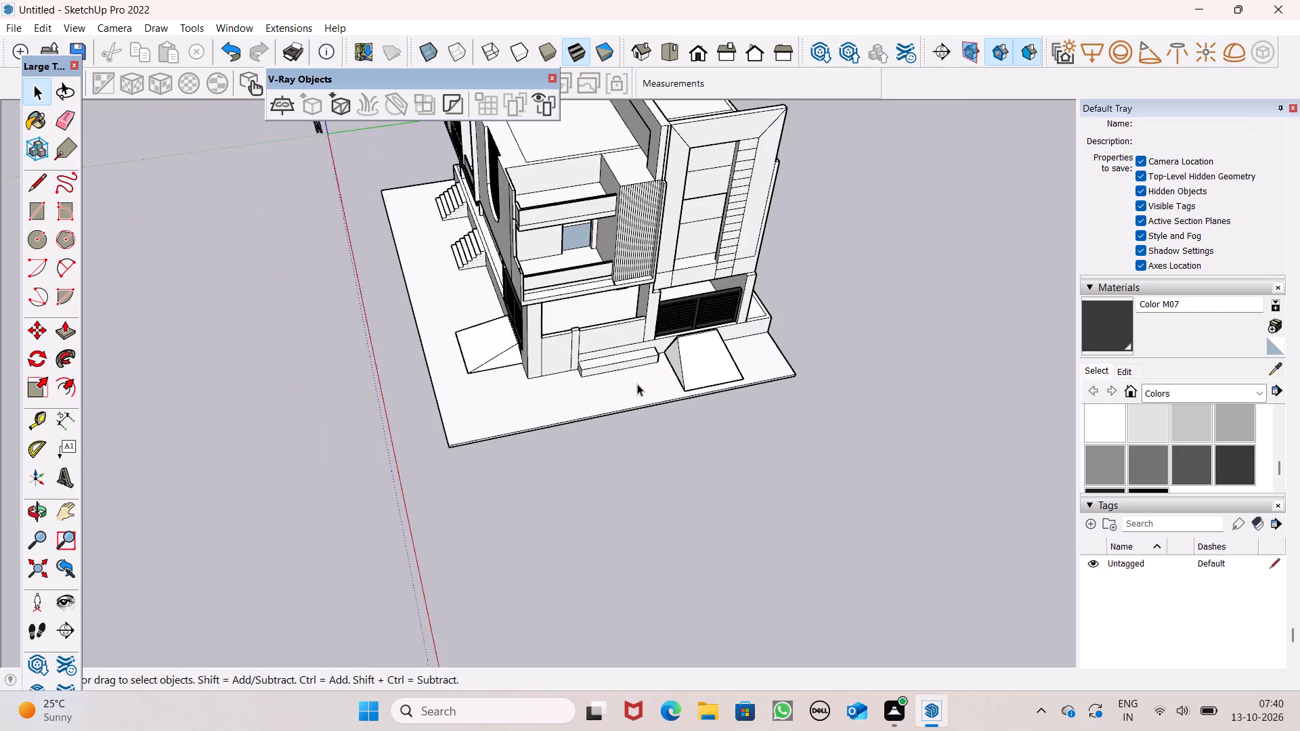
pyautogui.moveTo(632, 382); pyautogui.dragTo(754, 240, button='middle')
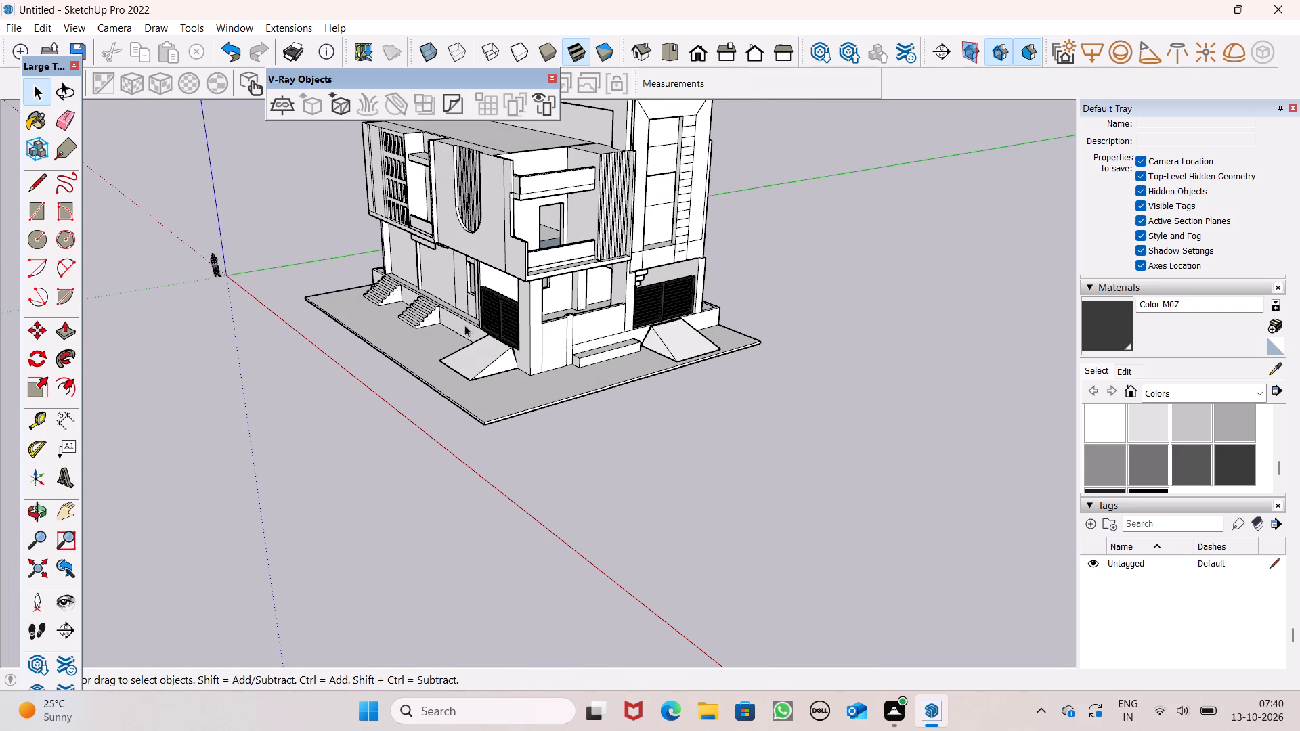
pyautogui.moveTo(472, 346); pyautogui.dragTo(670, 302, button='middle')
pyautogui.scroll(-3, 556, 234)
pyautogui.moveTo(592, 298); pyautogui.dragTo(410, 313, button='middle')
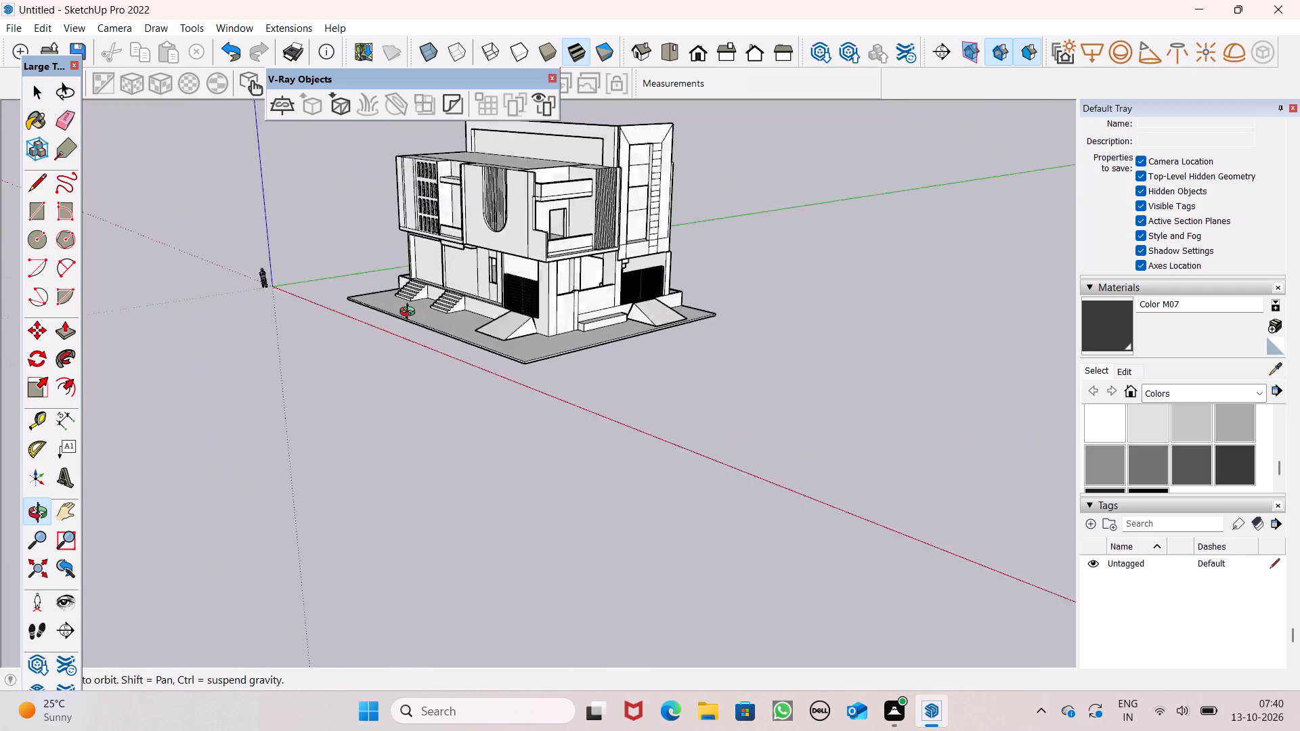
pyautogui.moveTo(410, 313); pyautogui.dragTo(709, 291, button='middle')
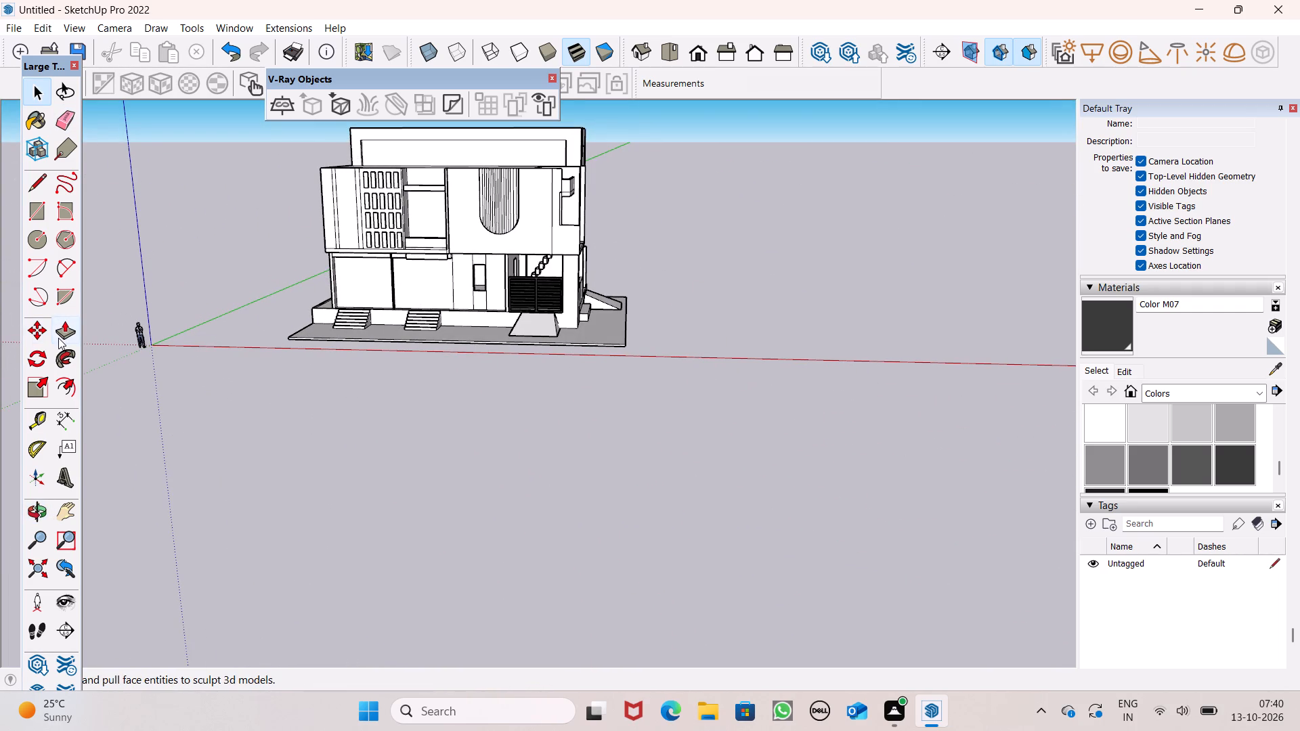
pyautogui.click(43, 217)
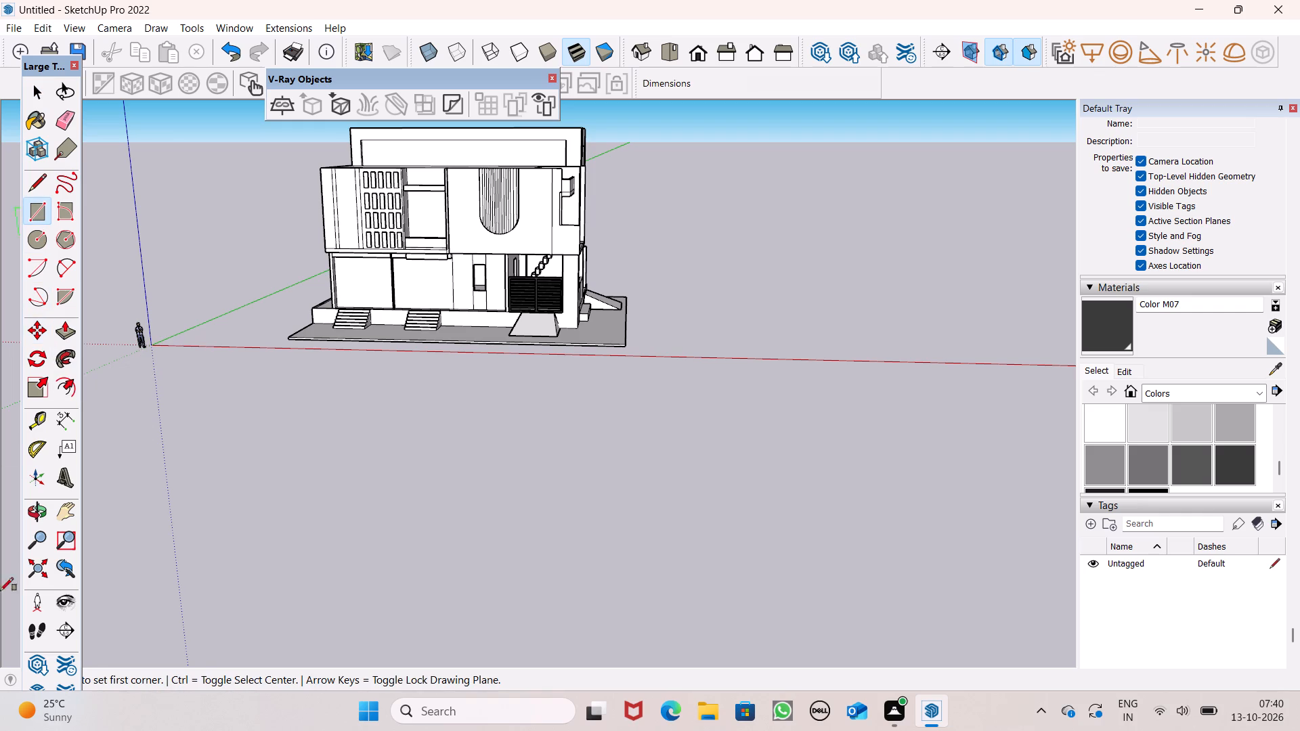
pyautogui.scroll(-7, 120, 452)
pyautogui.scroll(1, 290, 422)
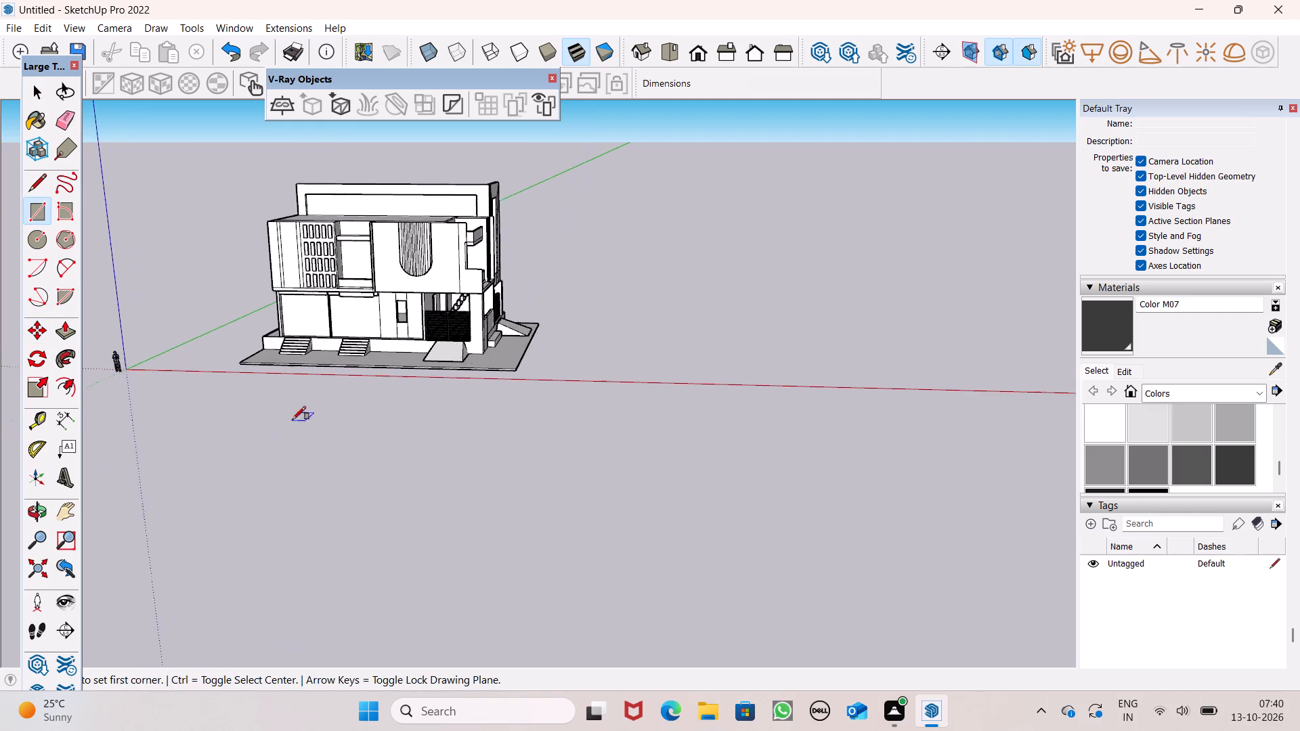
pyautogui.scroll(5, 292, 420)
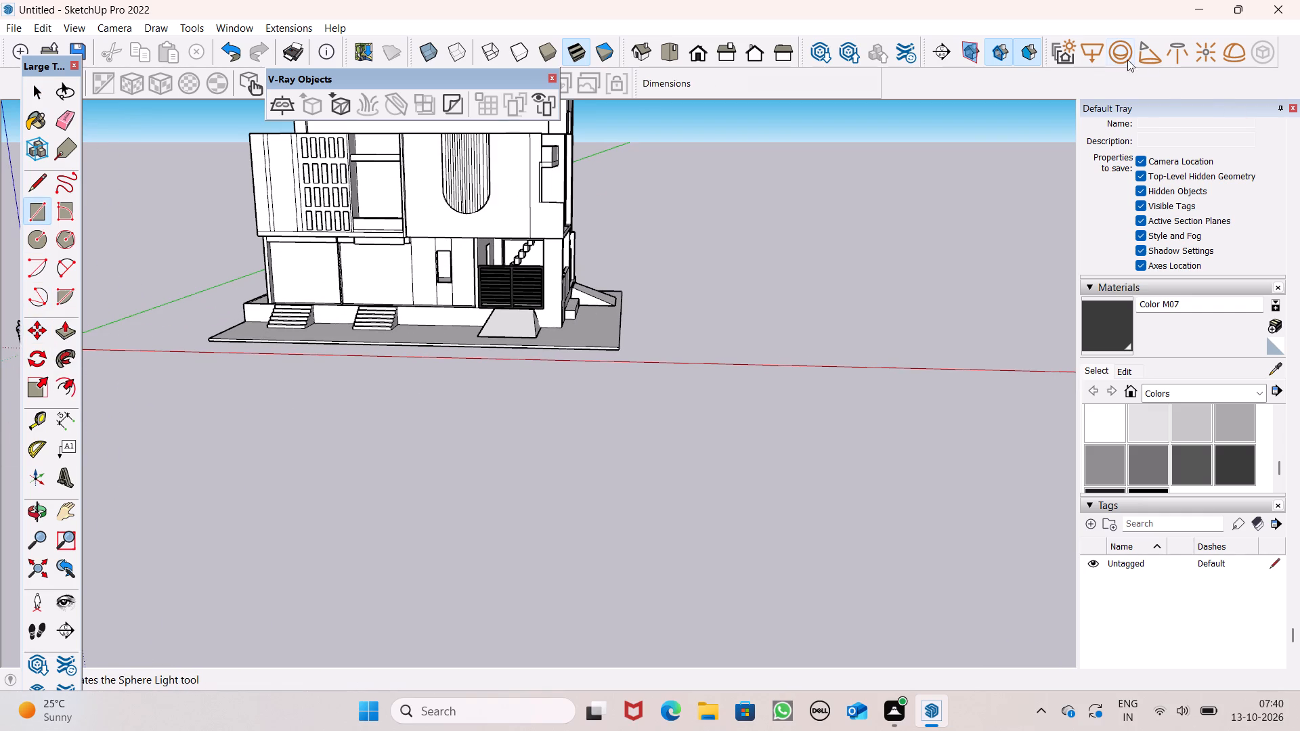
pyautogui.scroll(-5, 1113, 61)
pyautogui.moveTo(634, 564); pyautogui.dragTo(731, 457, button='middle')
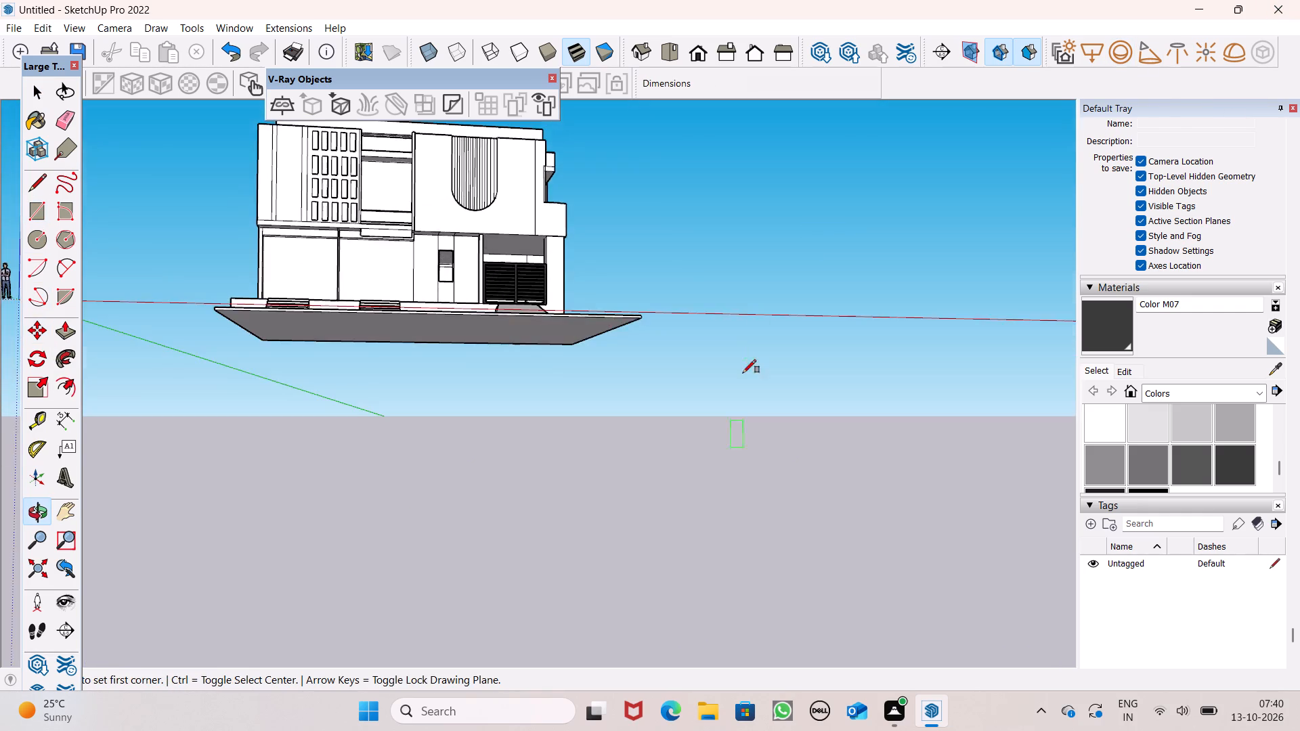
pyautogui.scroll(5, 829, 224)
pyautogui.scroll(2, 793, 281)
pyautogui.moveTo(794, 361); pyautogui.dragTo(803, 391, button='middle')
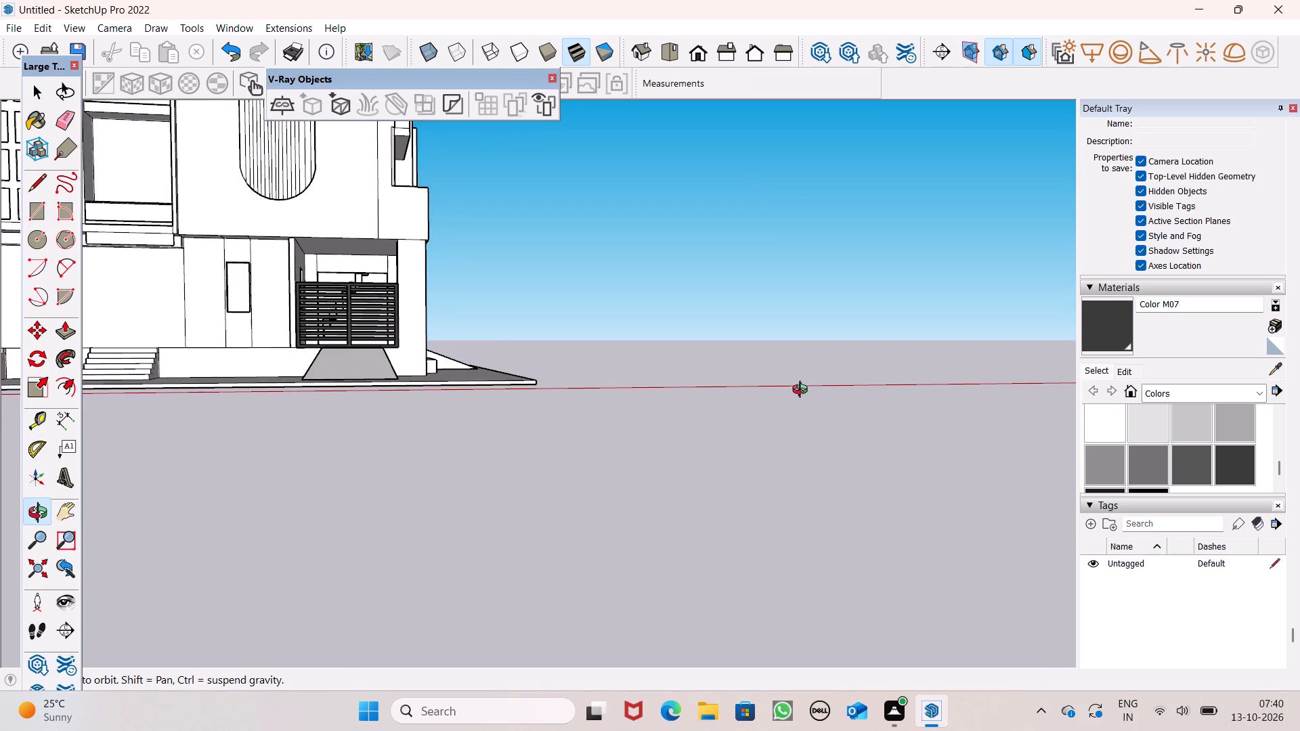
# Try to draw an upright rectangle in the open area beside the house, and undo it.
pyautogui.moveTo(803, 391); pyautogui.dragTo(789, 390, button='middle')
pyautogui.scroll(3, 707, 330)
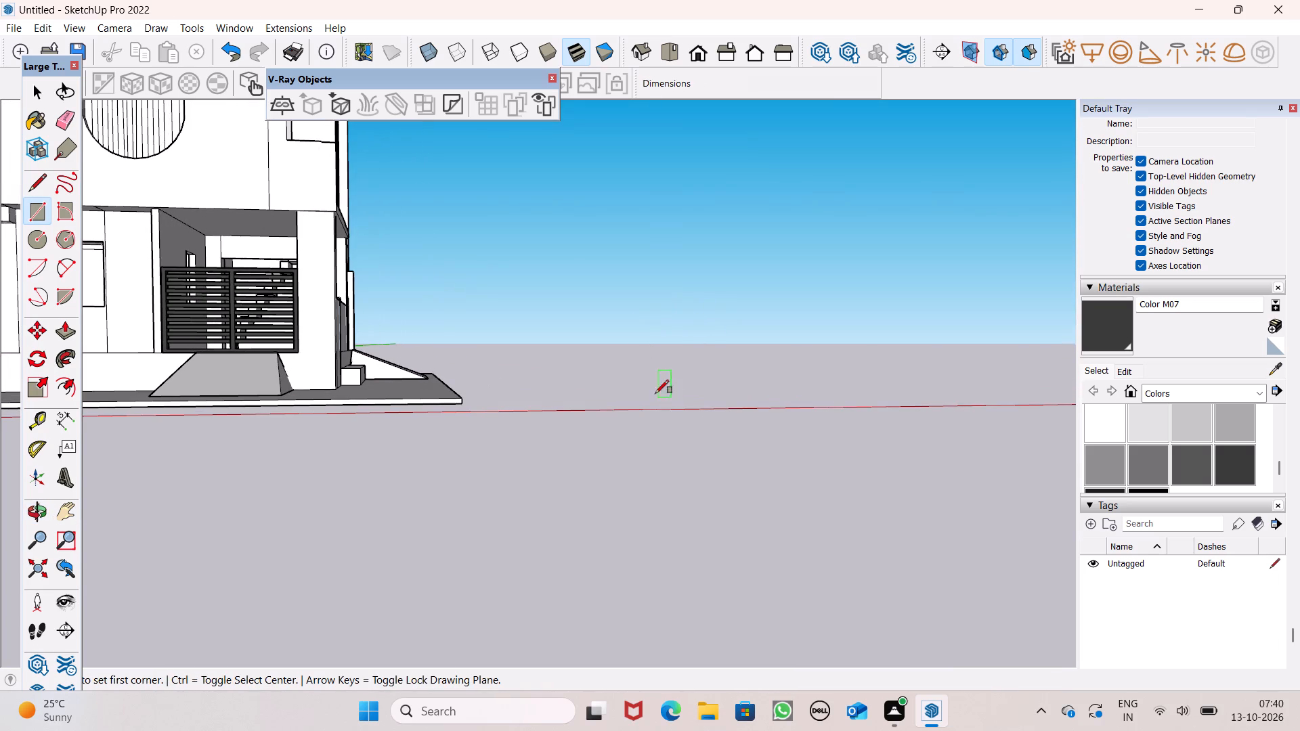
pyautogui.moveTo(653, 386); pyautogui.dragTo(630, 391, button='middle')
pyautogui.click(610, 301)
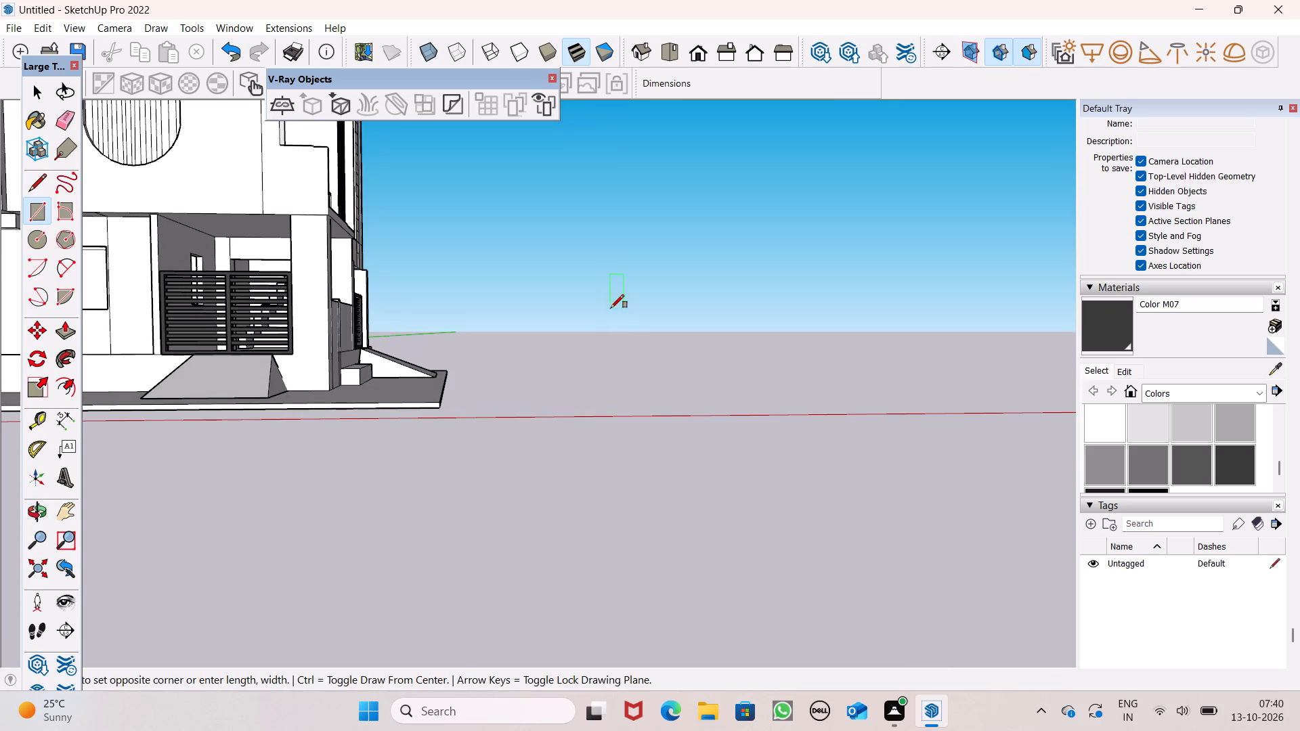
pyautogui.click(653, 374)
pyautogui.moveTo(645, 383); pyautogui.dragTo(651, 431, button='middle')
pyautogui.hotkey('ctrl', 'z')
# Draw an upright rectangle about 1' 7" by 2' 6" in the open area beside the house's front corner.
pyautogui.moveTo(639, 497); pyautogui.dragTo(652, 416, button='middle')
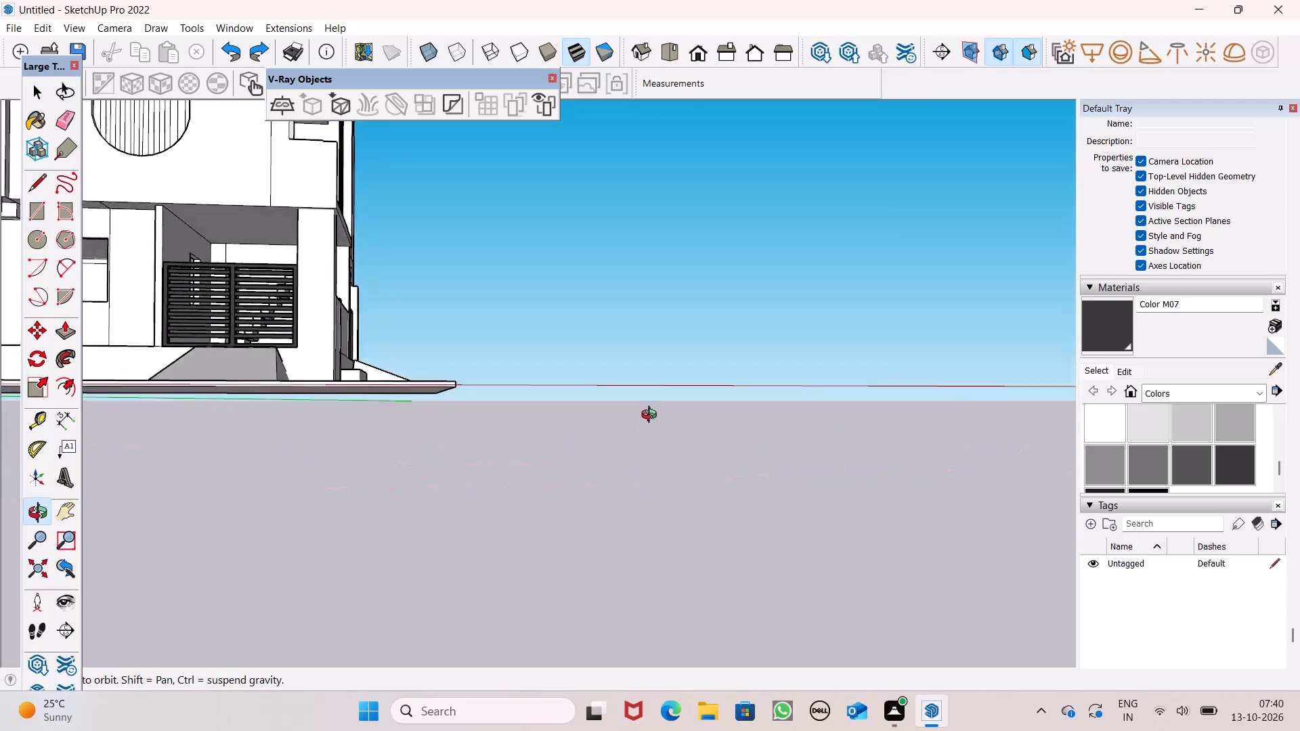
pyautogui.moveTo(652, 416); pyautogui.dragTo(652, 403, button='middle')
pyautogui.scroll(1, 652, 412)
pyautogui.click(643, 300)
pyautogui.click(664, 333)
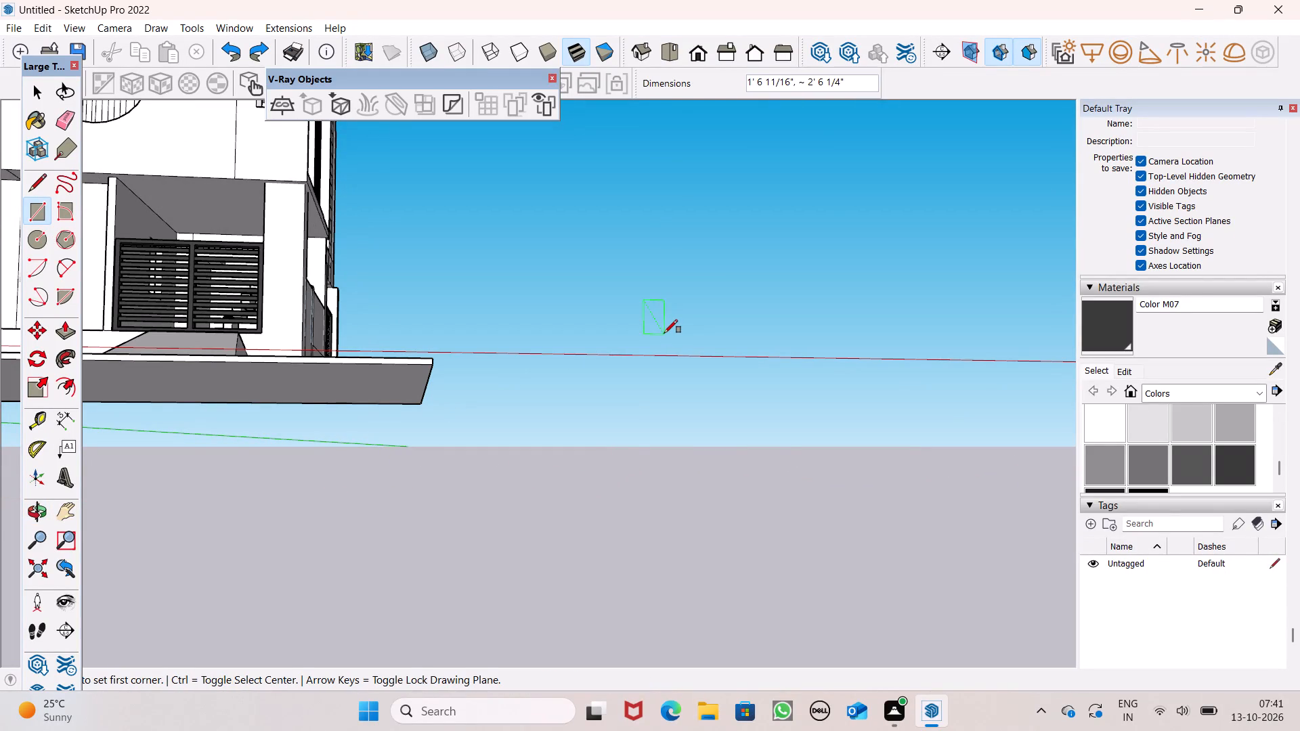
# Offset the rectangle's outline inward to form a narrow border around an inner panel.
pyautogui.scroll(16, 666, 321)
pyautogui.scroll(6, 675, 305)
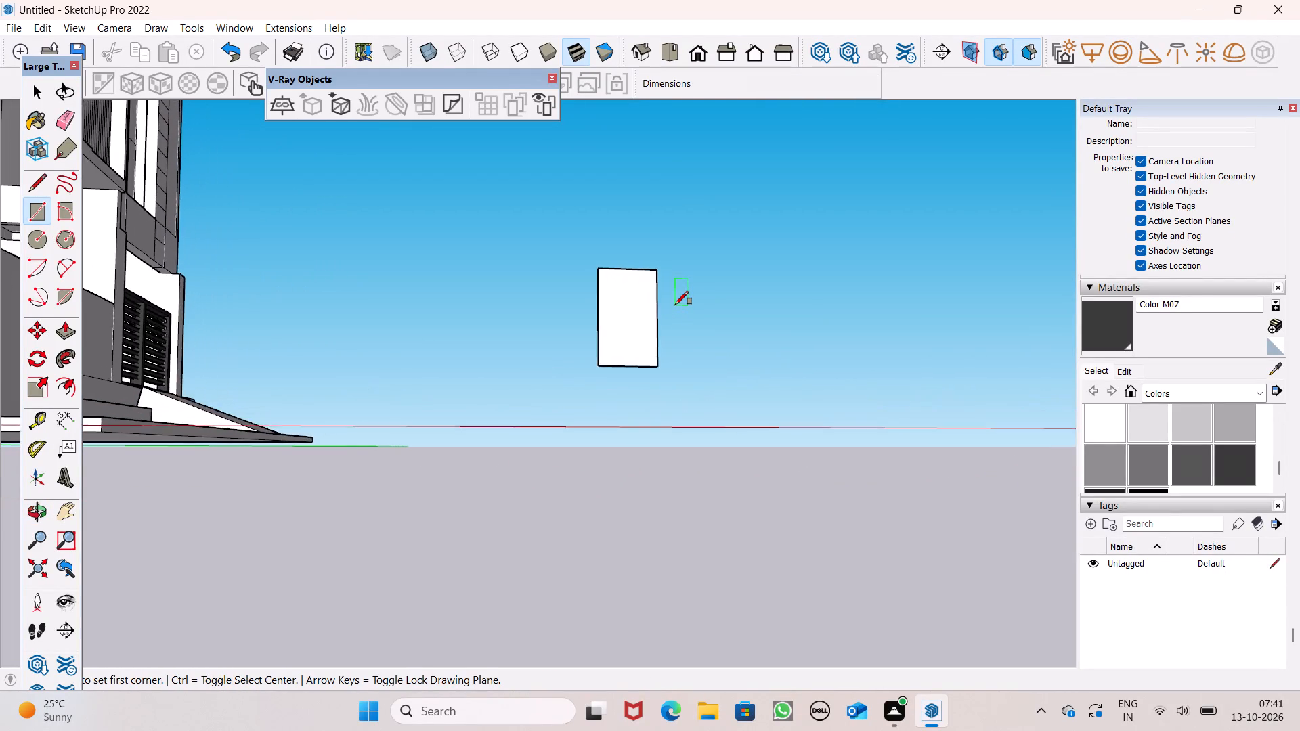
pyautogui.scroll(8, 675, 305)
pyautogui.click(58, 389)
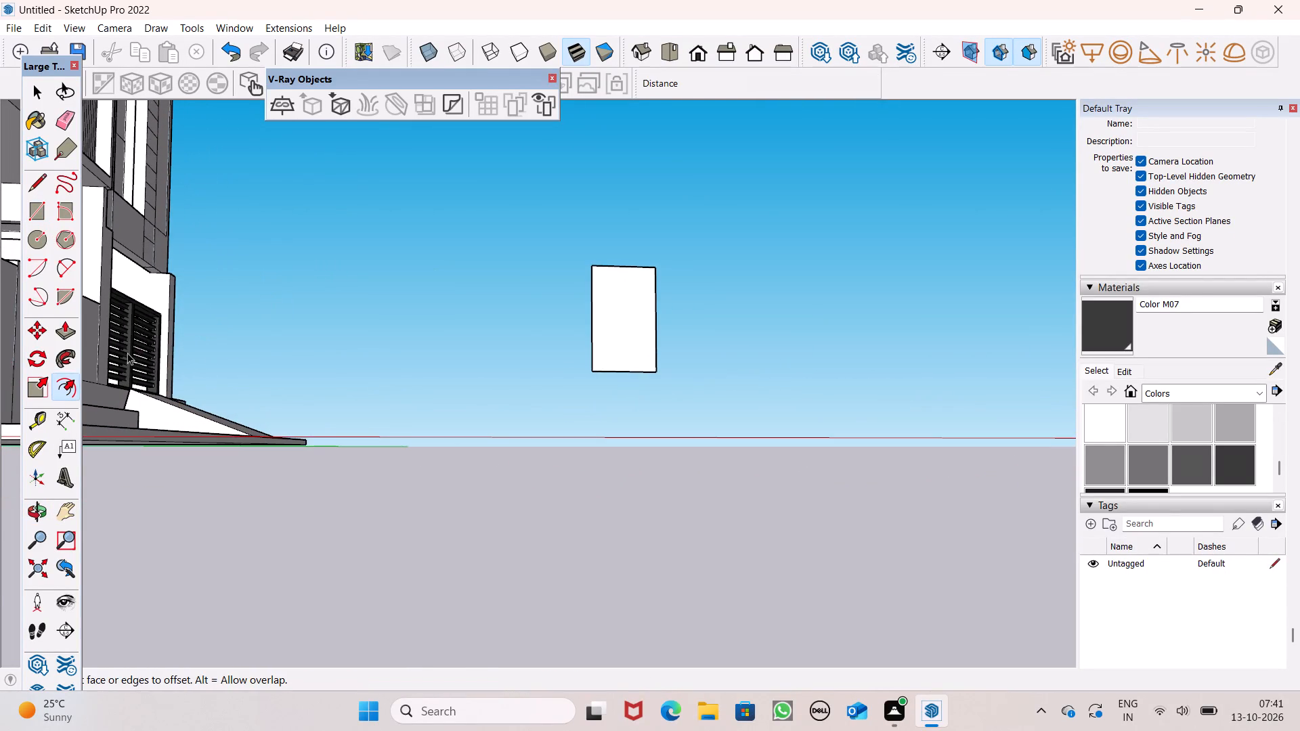
pyautogui.scroll(6, 594, 275)
pyautogui.click(618, 263)
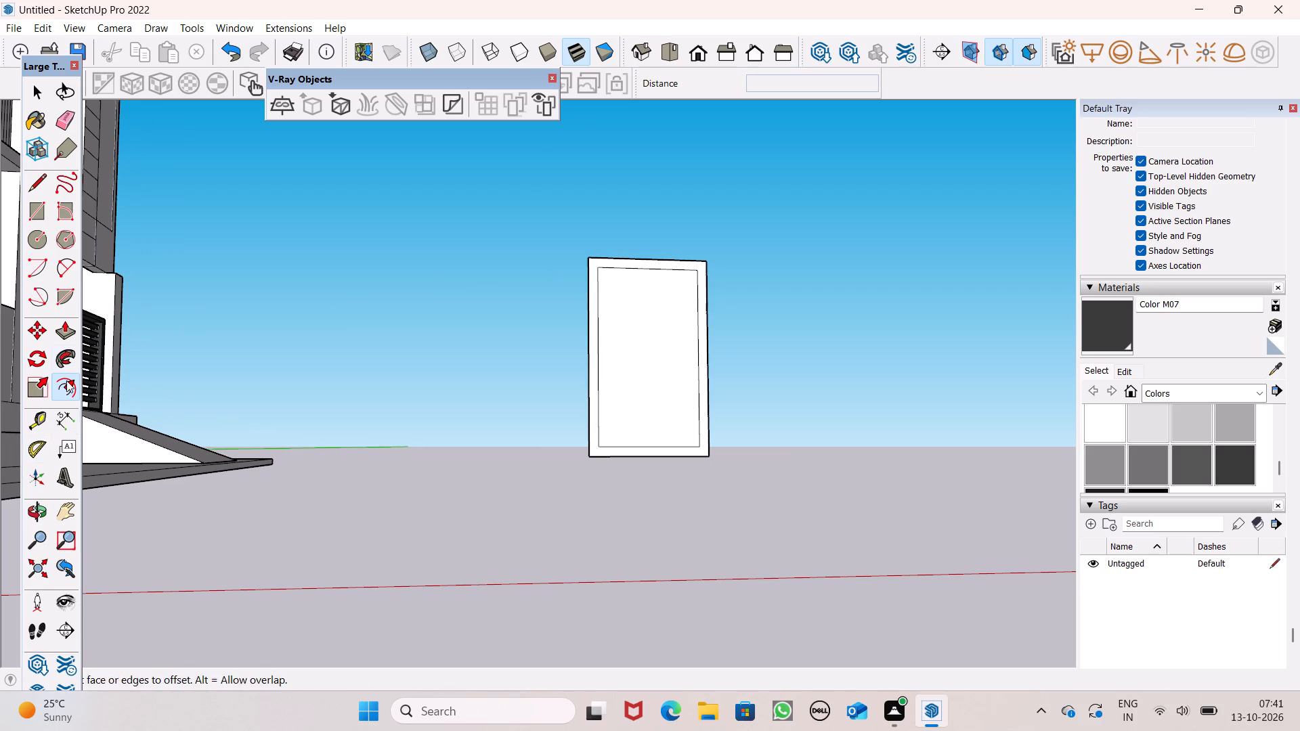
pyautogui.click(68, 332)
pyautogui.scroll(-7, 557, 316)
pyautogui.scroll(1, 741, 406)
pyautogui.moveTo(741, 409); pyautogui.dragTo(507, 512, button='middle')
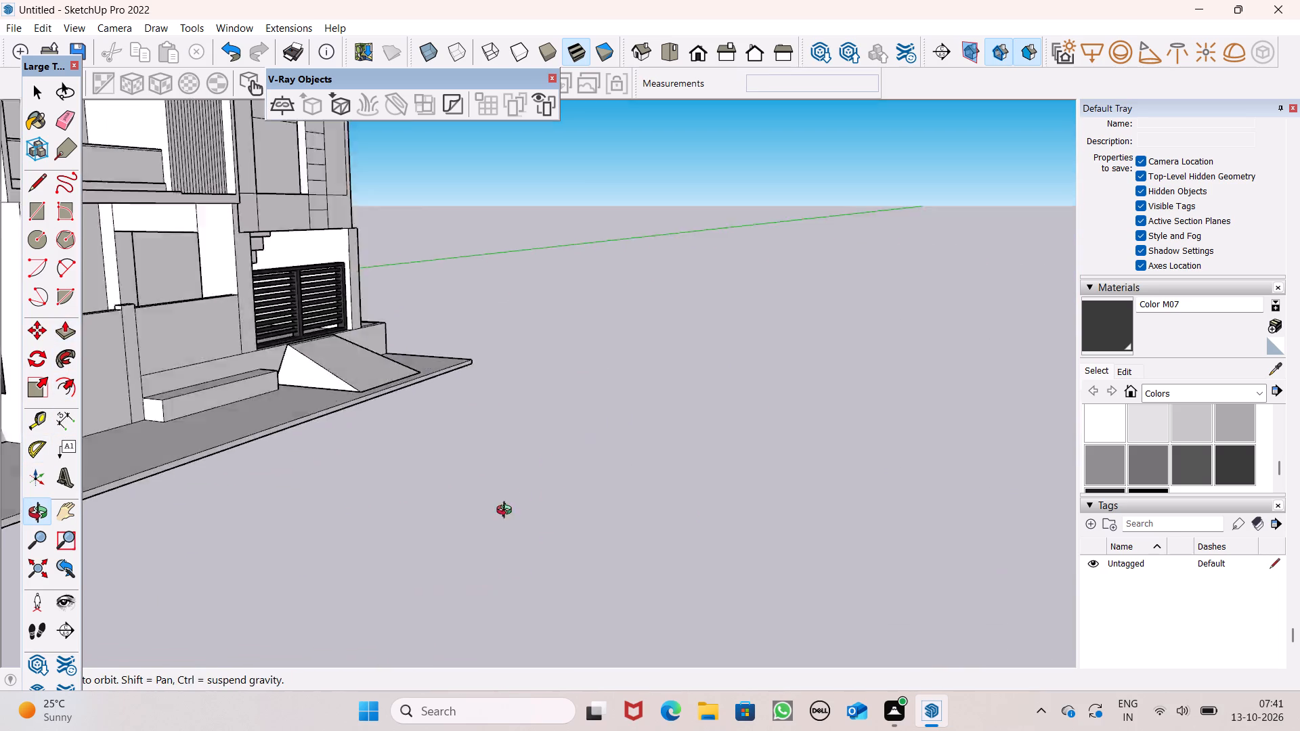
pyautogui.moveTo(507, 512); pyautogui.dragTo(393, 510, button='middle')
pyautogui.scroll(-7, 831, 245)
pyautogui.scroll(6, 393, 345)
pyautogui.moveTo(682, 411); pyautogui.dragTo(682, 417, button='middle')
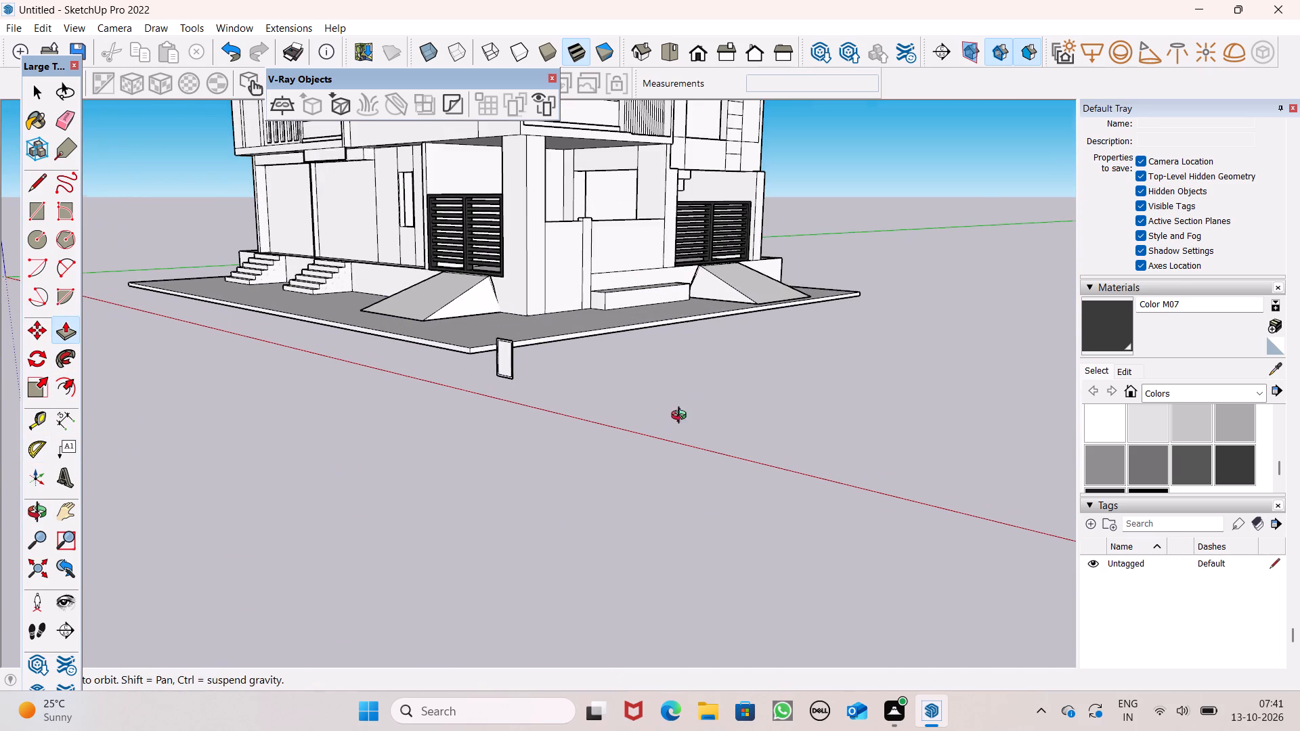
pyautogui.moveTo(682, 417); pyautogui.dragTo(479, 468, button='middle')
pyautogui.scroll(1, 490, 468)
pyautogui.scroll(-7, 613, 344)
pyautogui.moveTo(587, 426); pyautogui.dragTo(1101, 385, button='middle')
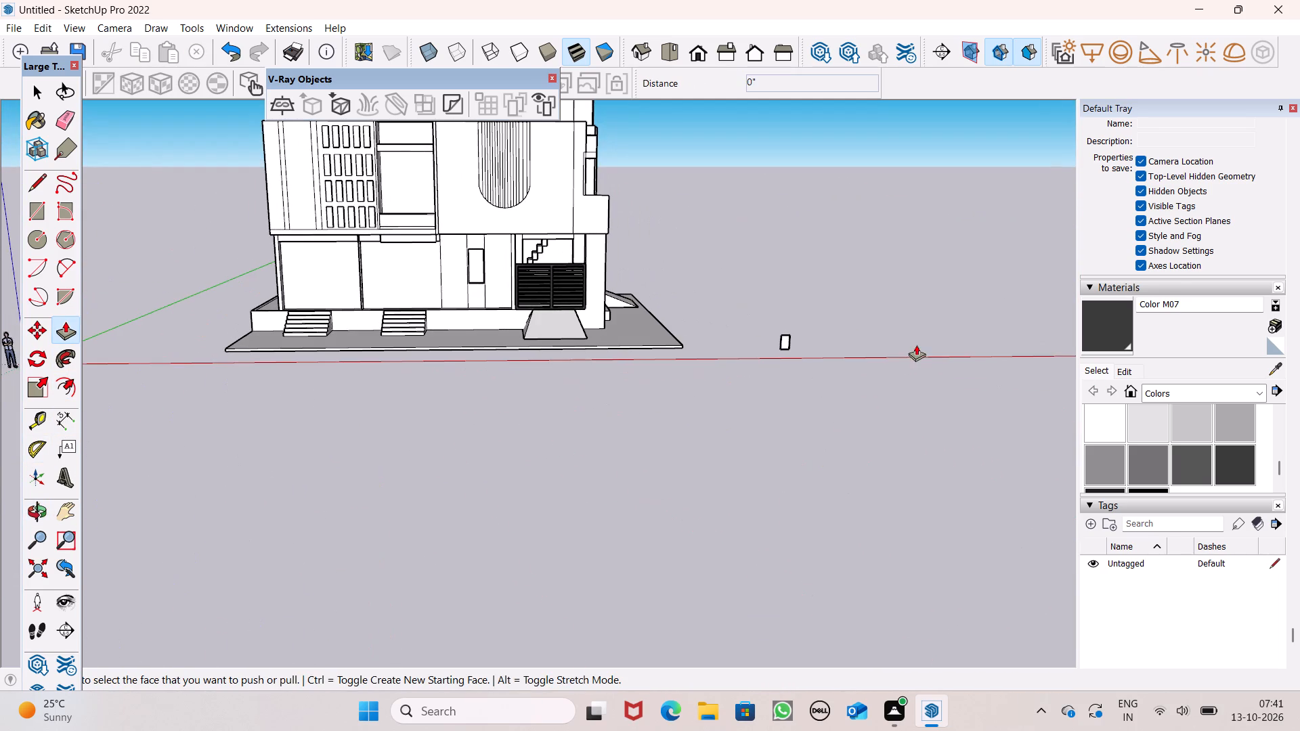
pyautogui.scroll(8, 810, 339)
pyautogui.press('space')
# Copy the whole bordered panel sideways along the red axis, leaving a gap between it and the original.
pyautogui.tripleClick(758, 347)
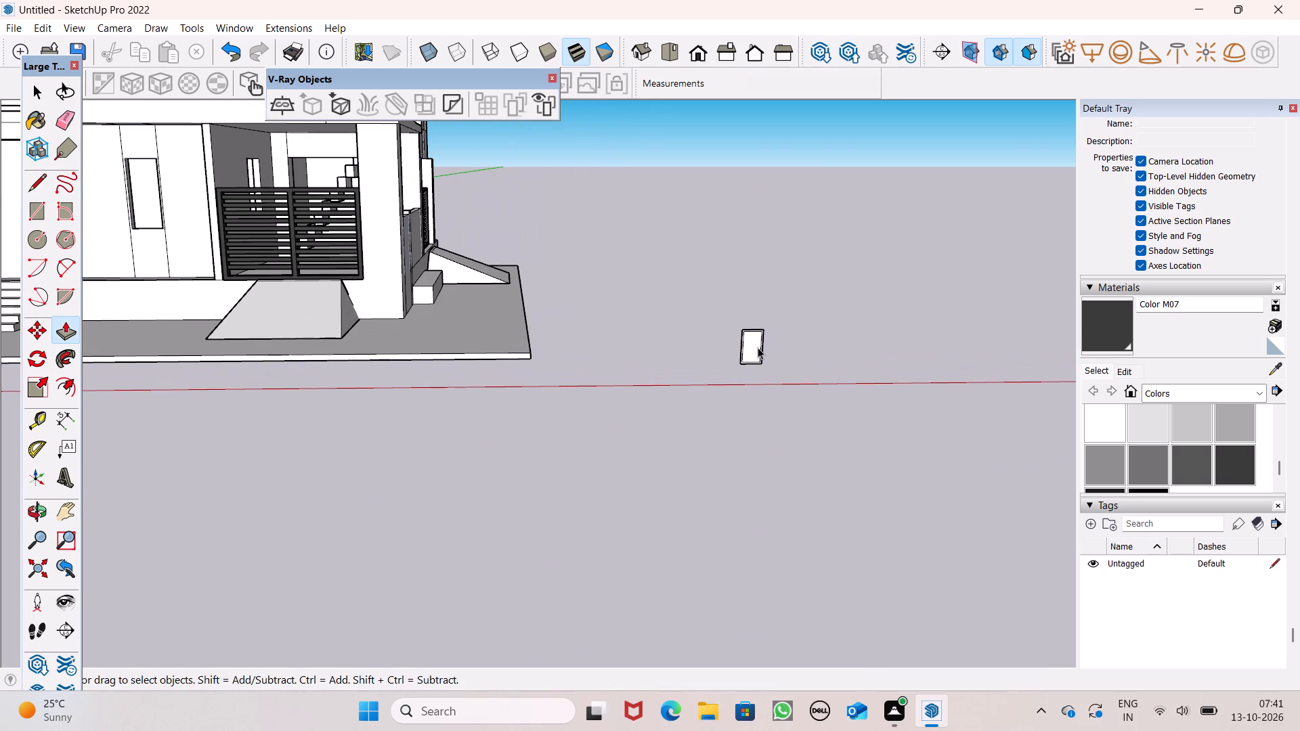
pyautogui.scroll(8, 801, 349)
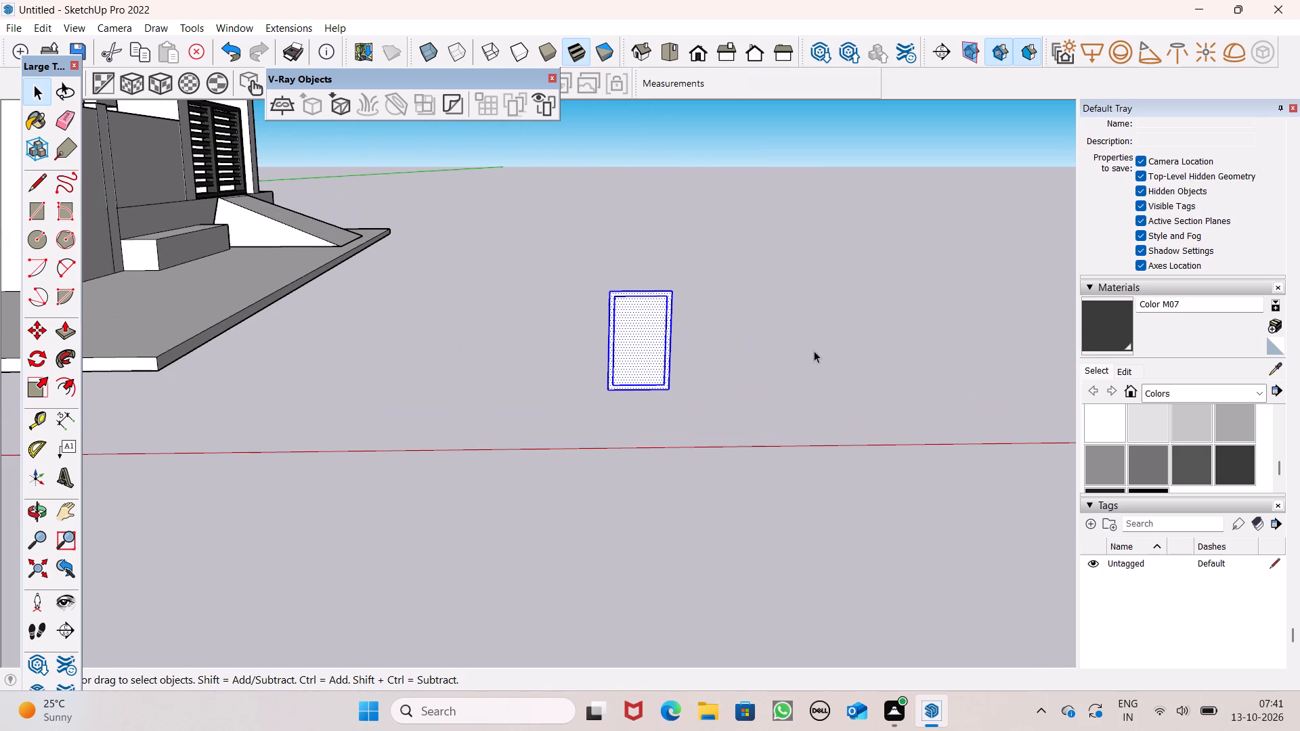
pyautogui.press('m')
pyautogui.press('Return')
pyautogui.moveTo(657, 366); pyautogui.dragTo(693, 373)
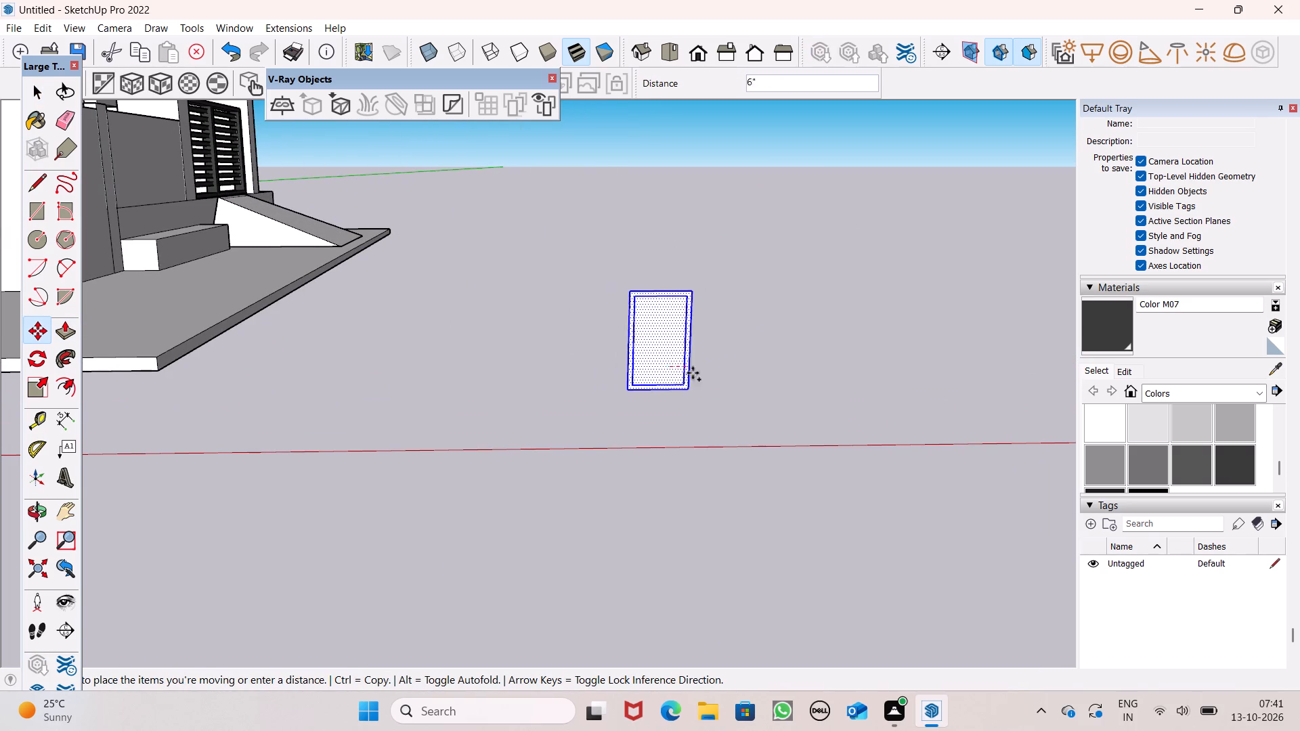
pyautogui.moveTo(693, 373); pyautogui.dragTo(808, 363)
pyautogui.press('space')
pyautogui.click(664, 400)
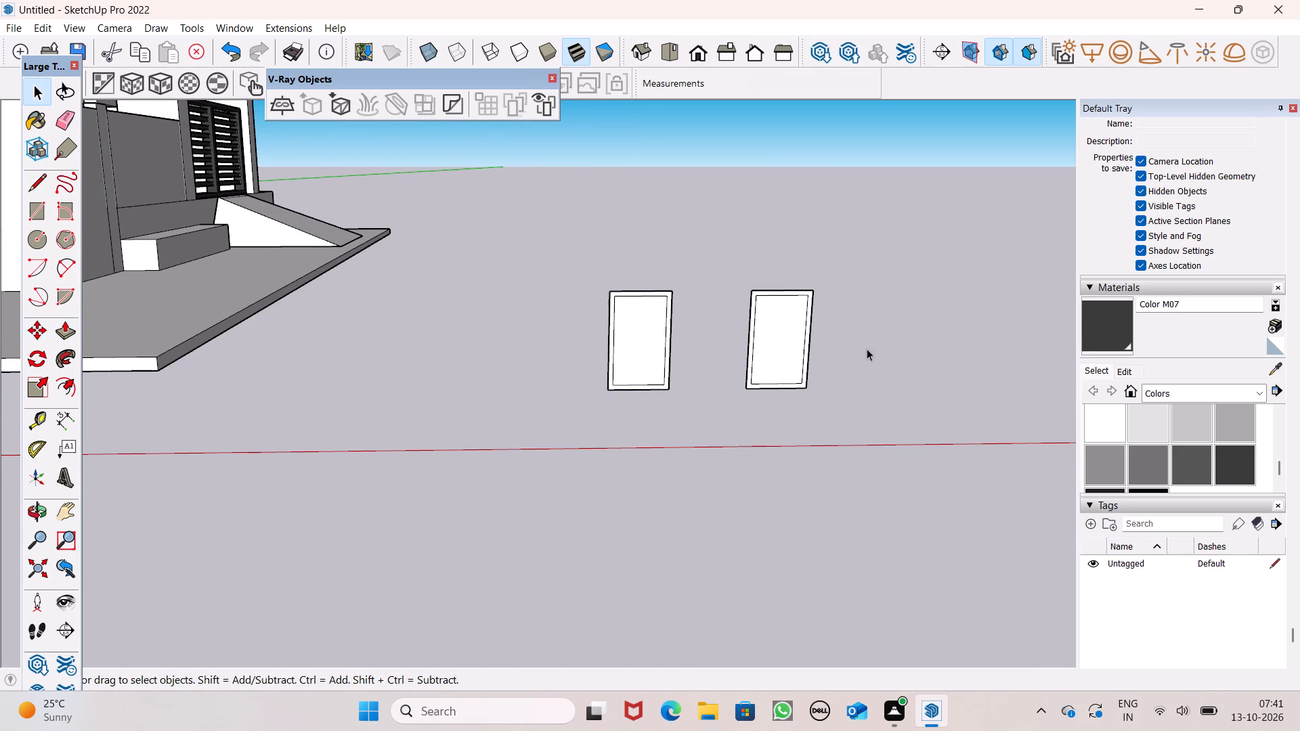
# Draw a narrow vertical strip about 2' 3" tall between the inner top and bottom edges of the copied panel.
pyautogui.scroll(1, 851, 334)
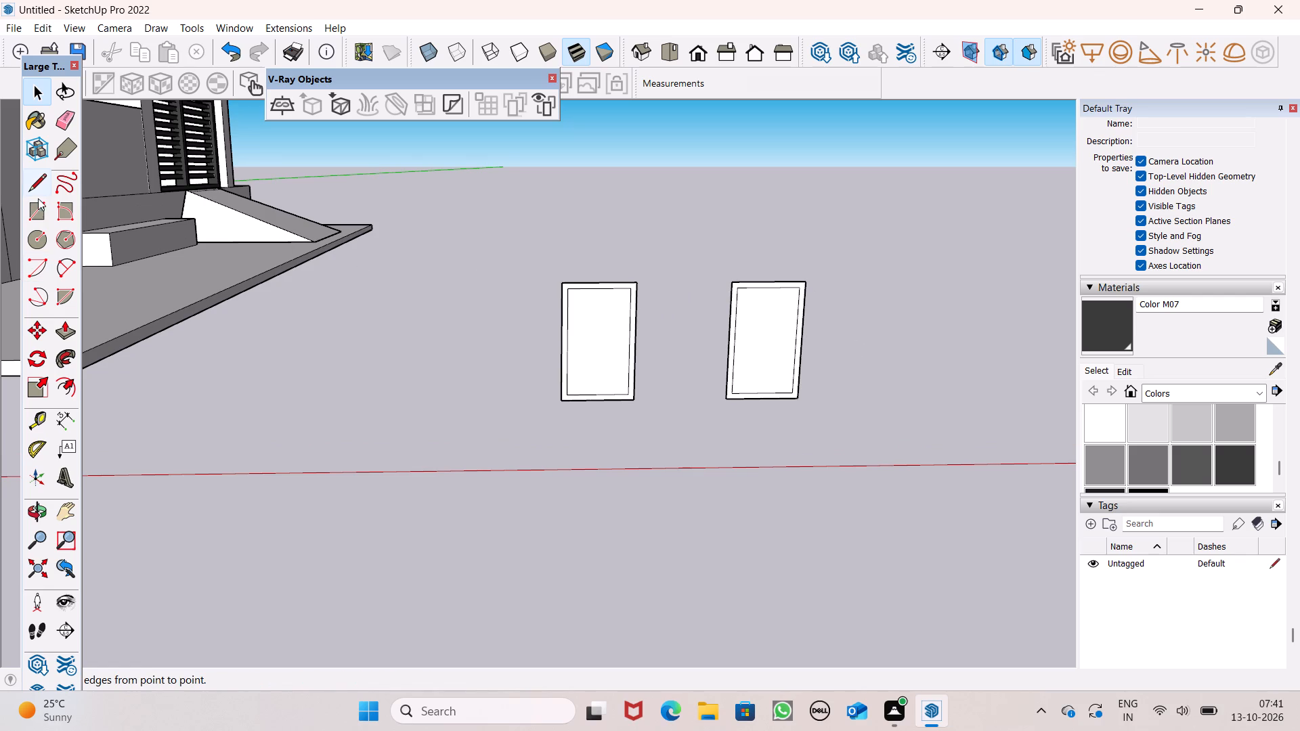
pyautogui.click(44, 206)
pyautogui.scroll(8, 728, 334)
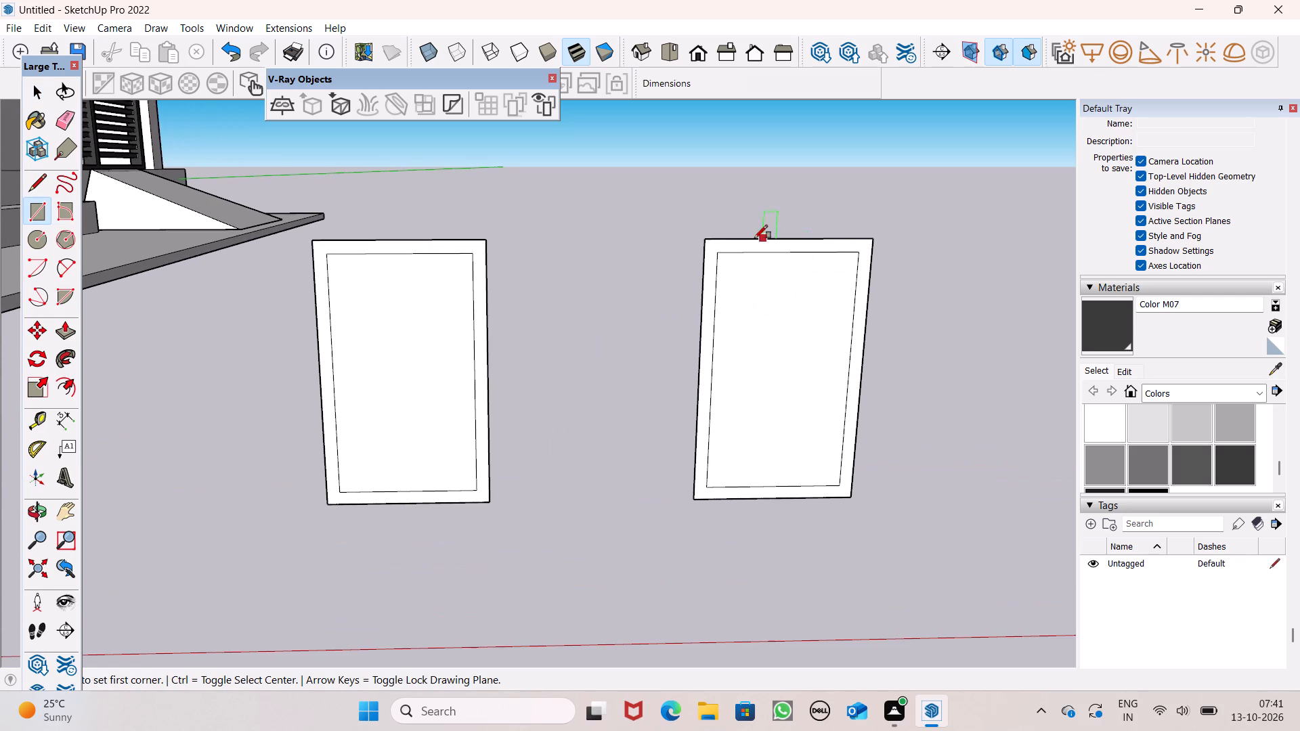
pyautogui.click(777, 253)
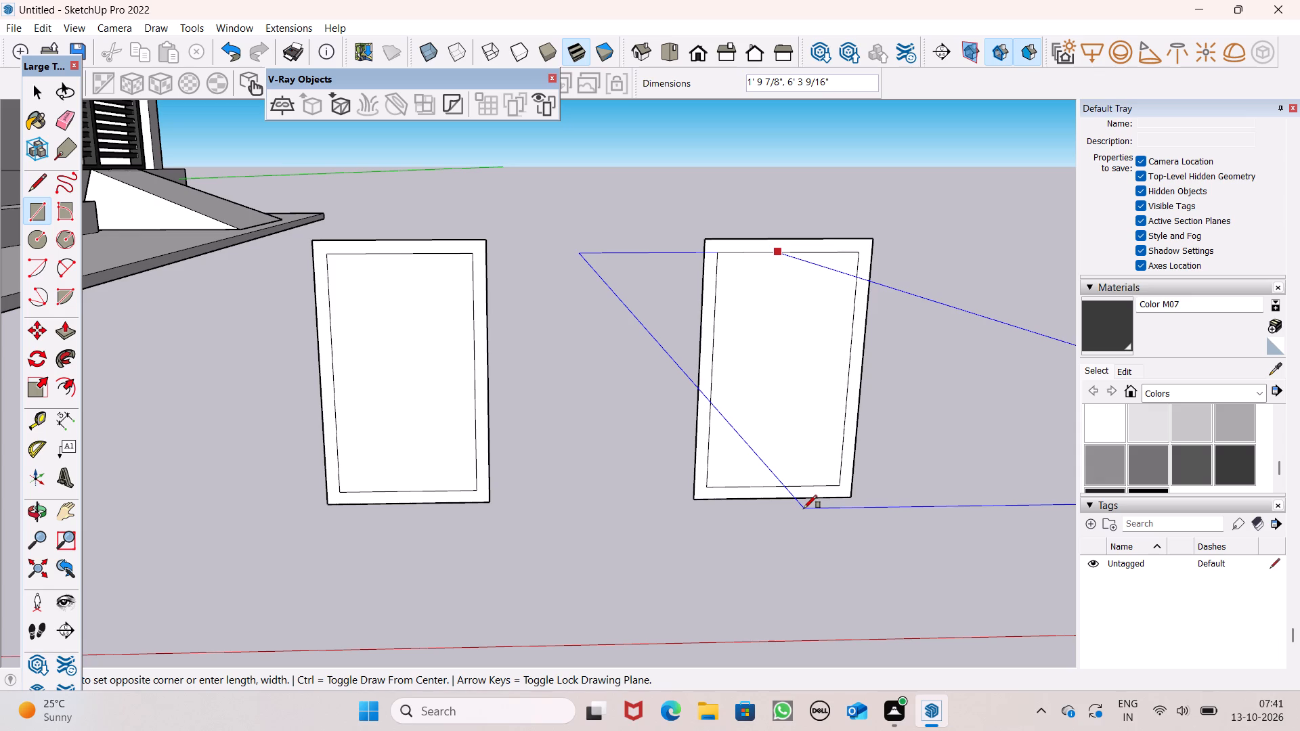
pyautogui.scroll(4, 800, 501)
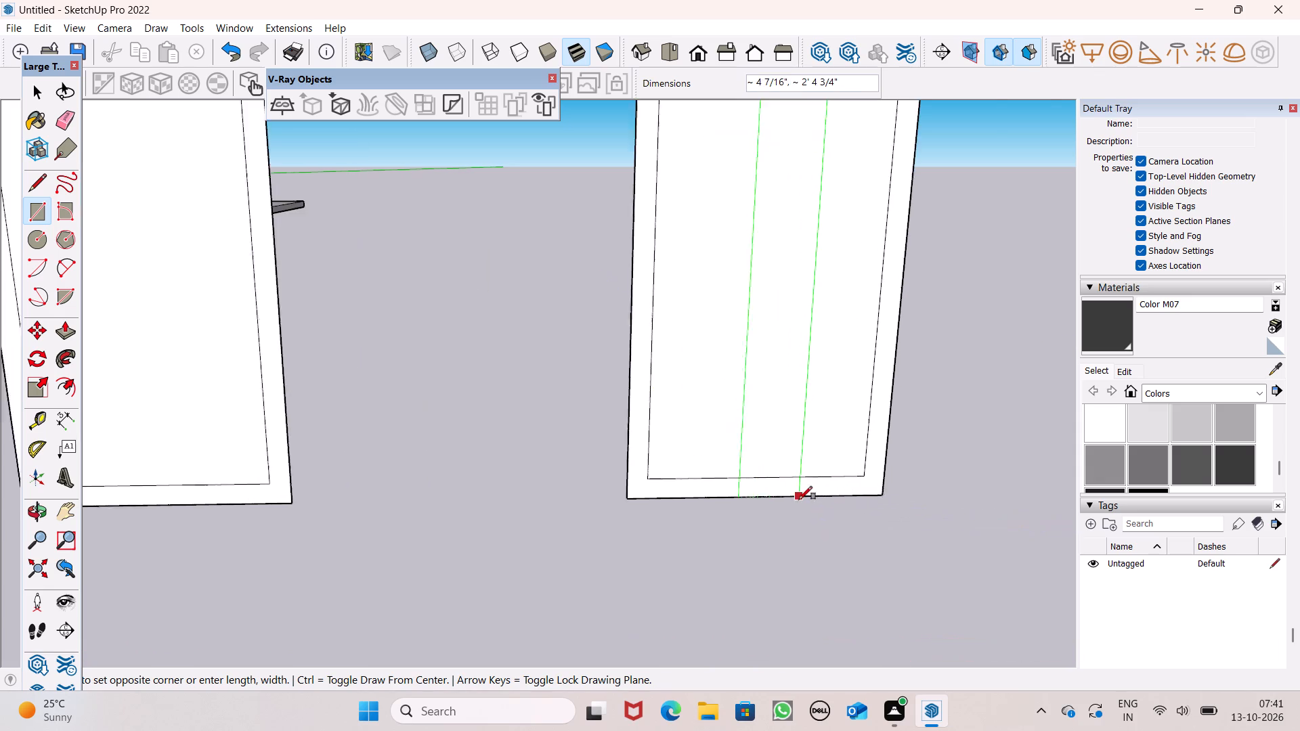
pyautogui.scroll(3, 799, 500)
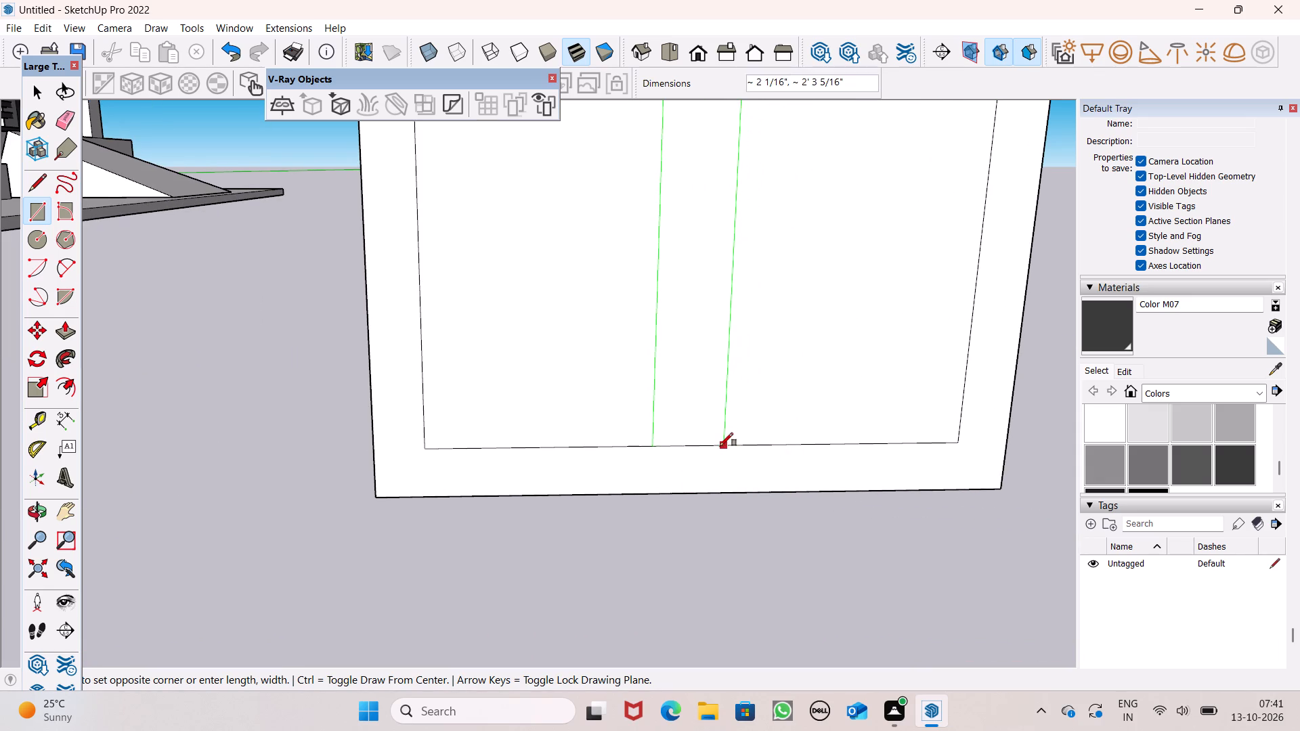
pyautogui.click(706, 446)
pyautogui.press('space')
pyautogui.scroll(-7, 731, 493)
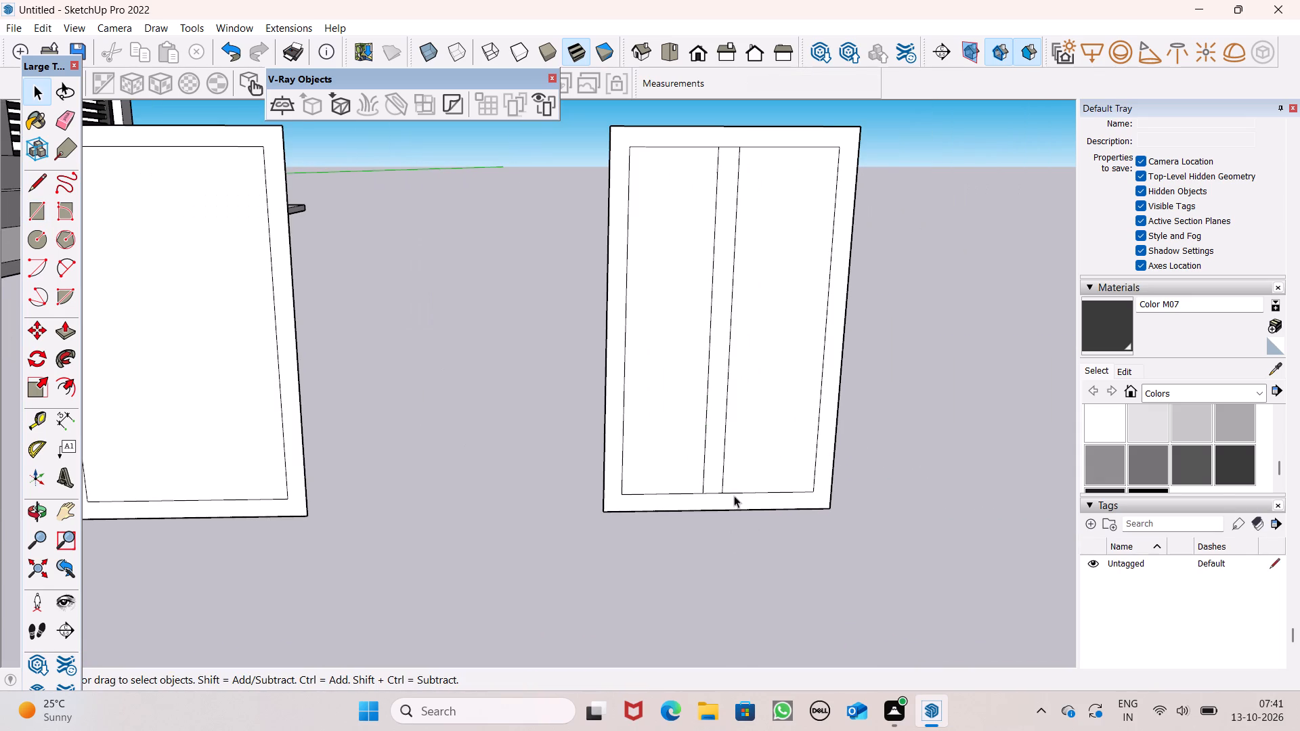
# Move the vertical strip slightly sideways towards the middle of the copied panel.
pyautogui.doubleClick(722, 367)
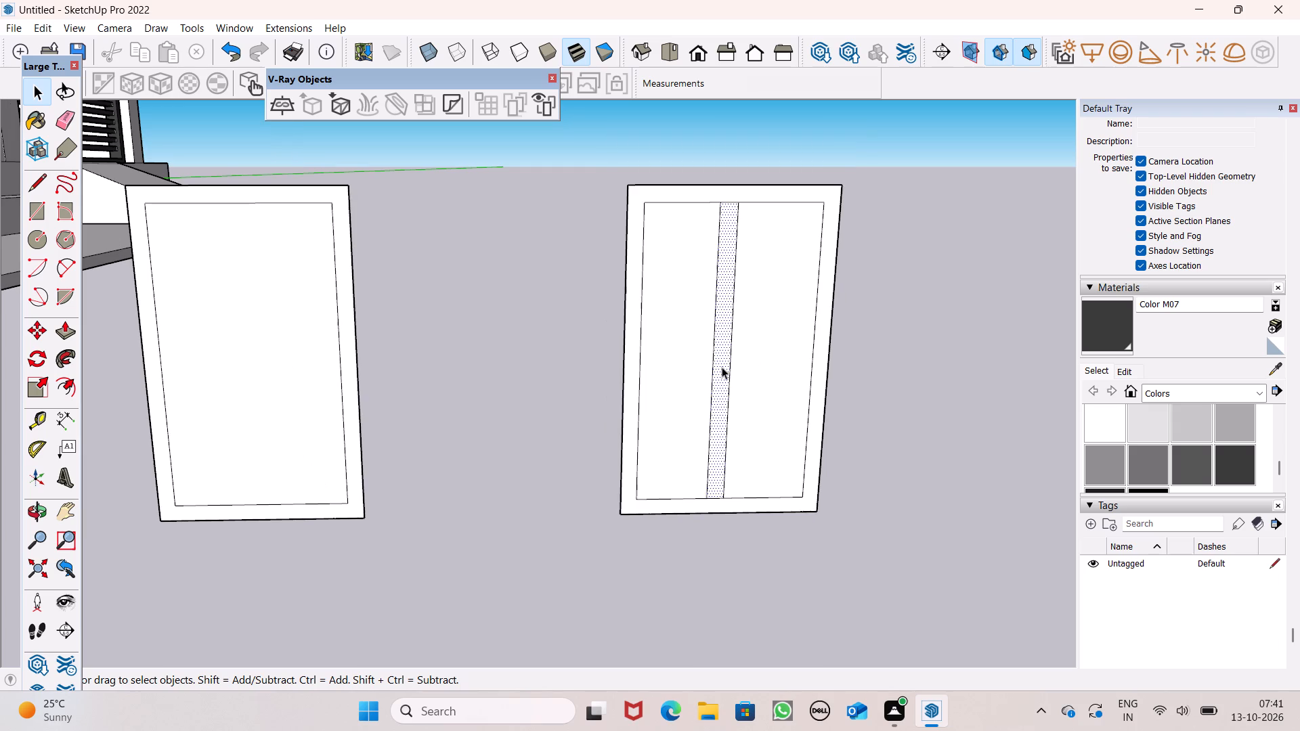
pyautogui.scroll(1, 935, 372)
pyautogui.scroll(-3, 936, 373)
pyautogui.press('m')
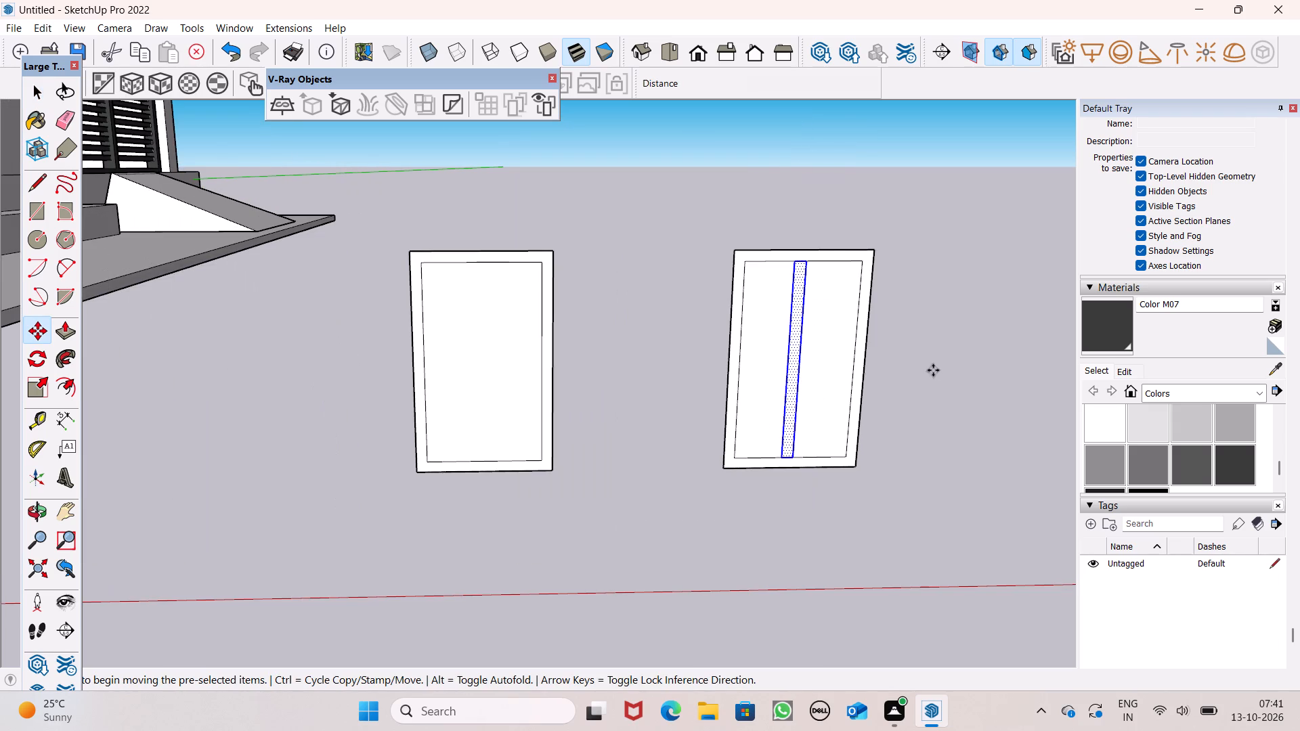
pyautogui.press('Return')
pyautogui.scroll(3, 914, 266)
pyautogui.scroll(-4, 837, 313)
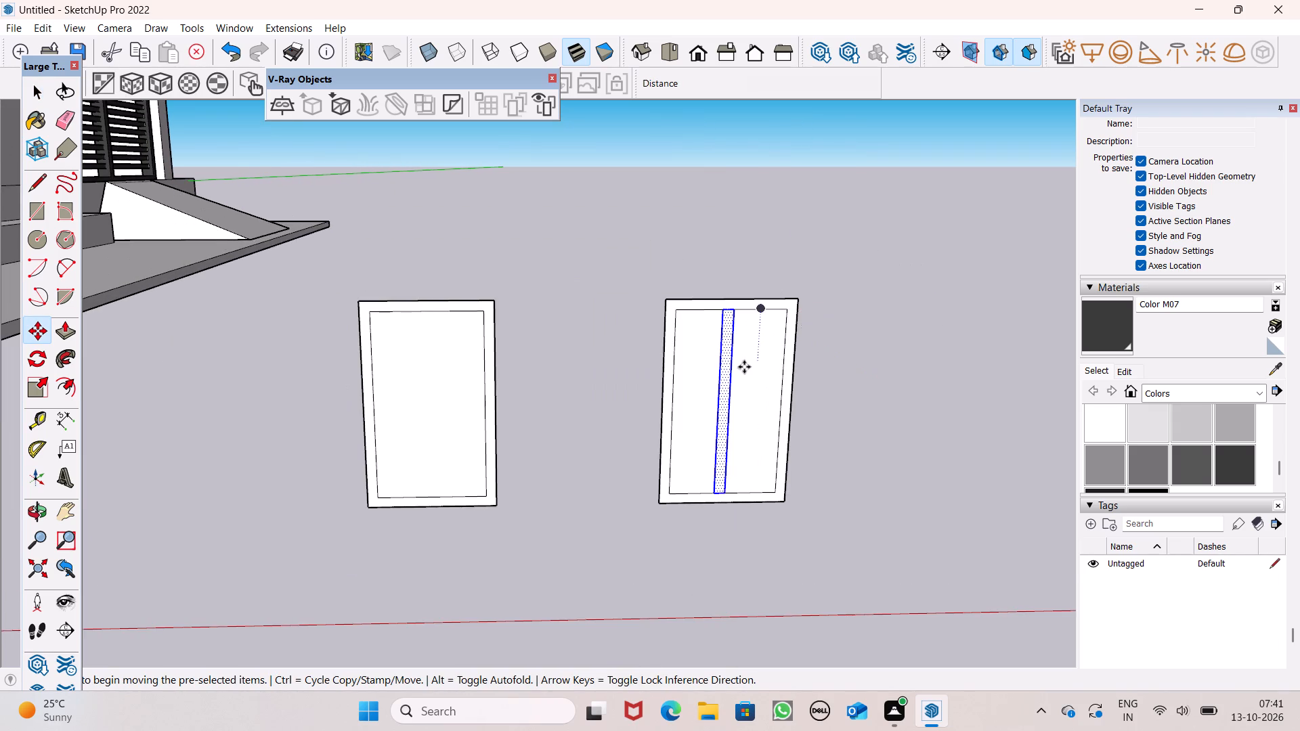
pyautogui.scroll(4, 745, 363)
pyautogui.moveTo(717, 363); pyautogui.dragTo(721, 363)
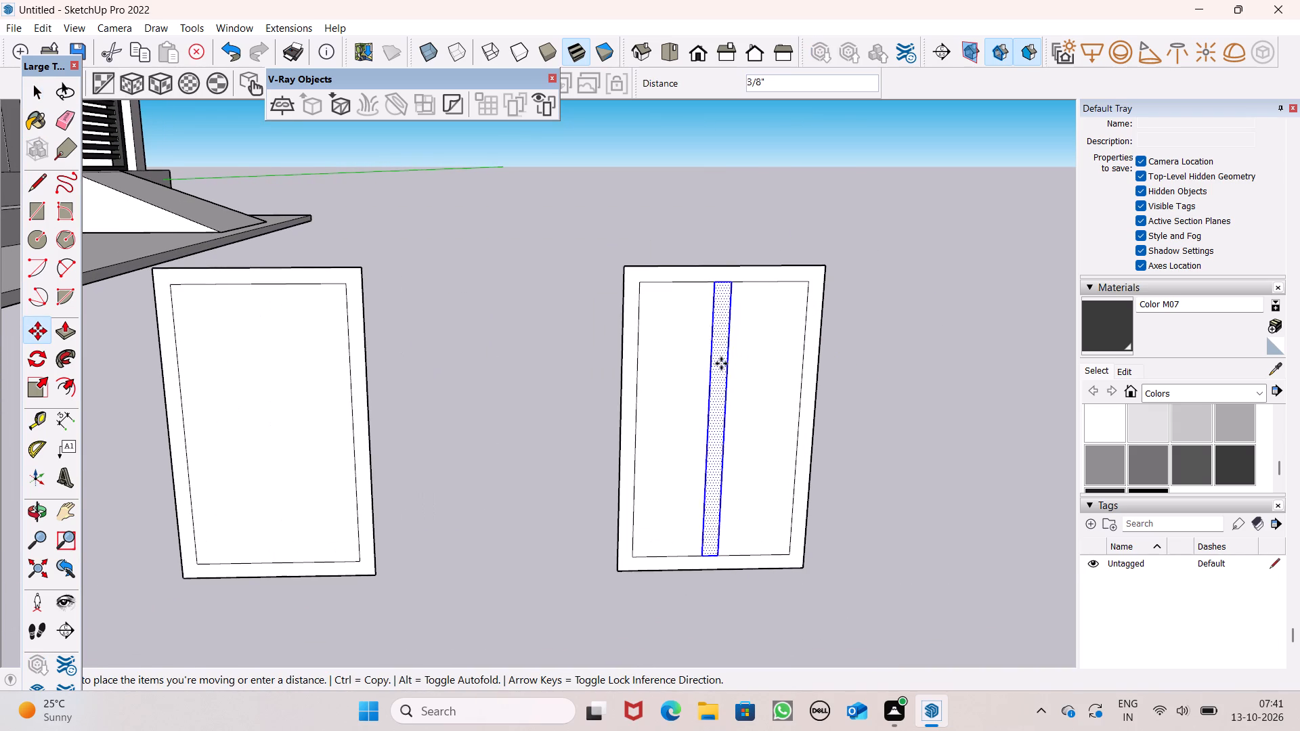
pyautogui.moveTo(721, 363); pyautogui.dragTo(723, 362)
pyautogui.press('space')
pyautogui.click(894, 438)
# Erase the short edges at the strip's top and bottom so that it merges with the copied panel's border.
pyautogui.scroll(-4, 819, 340)
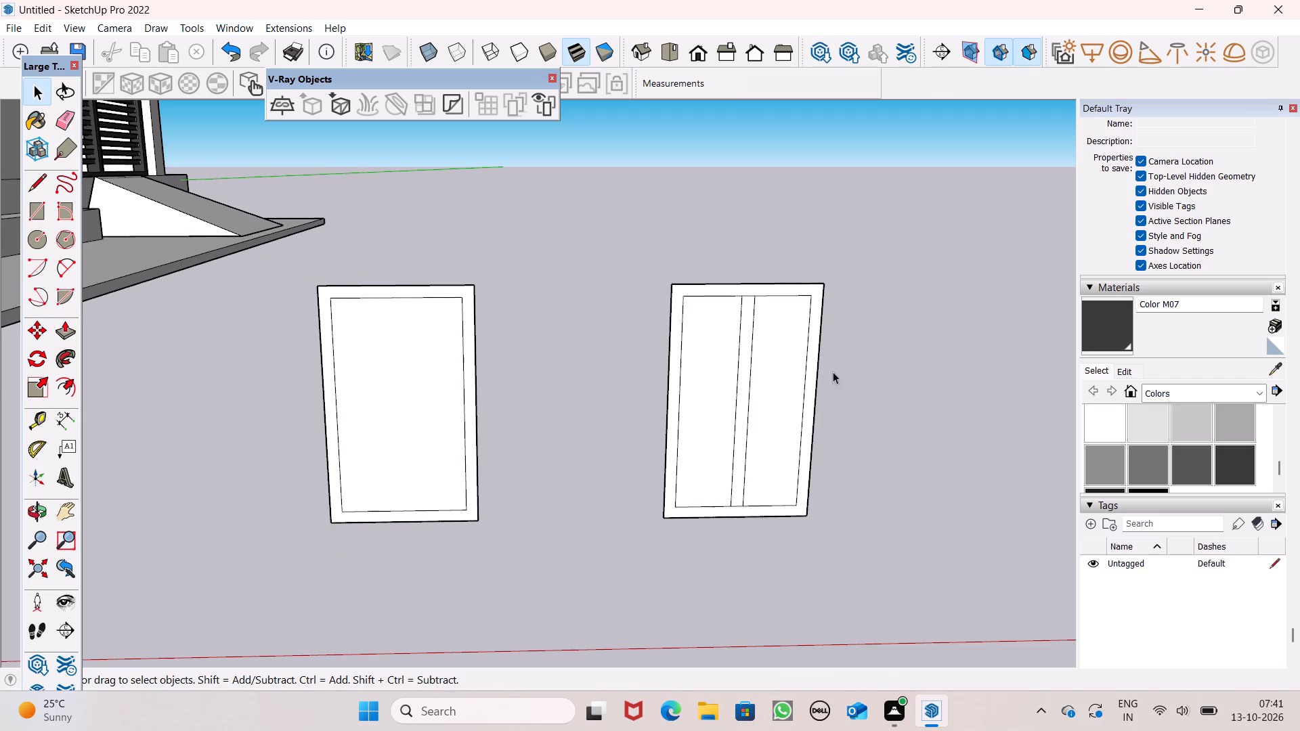
pyautogui.scroll(-6, 840, 338)
pyautogui.scroll(6, 777, 328)
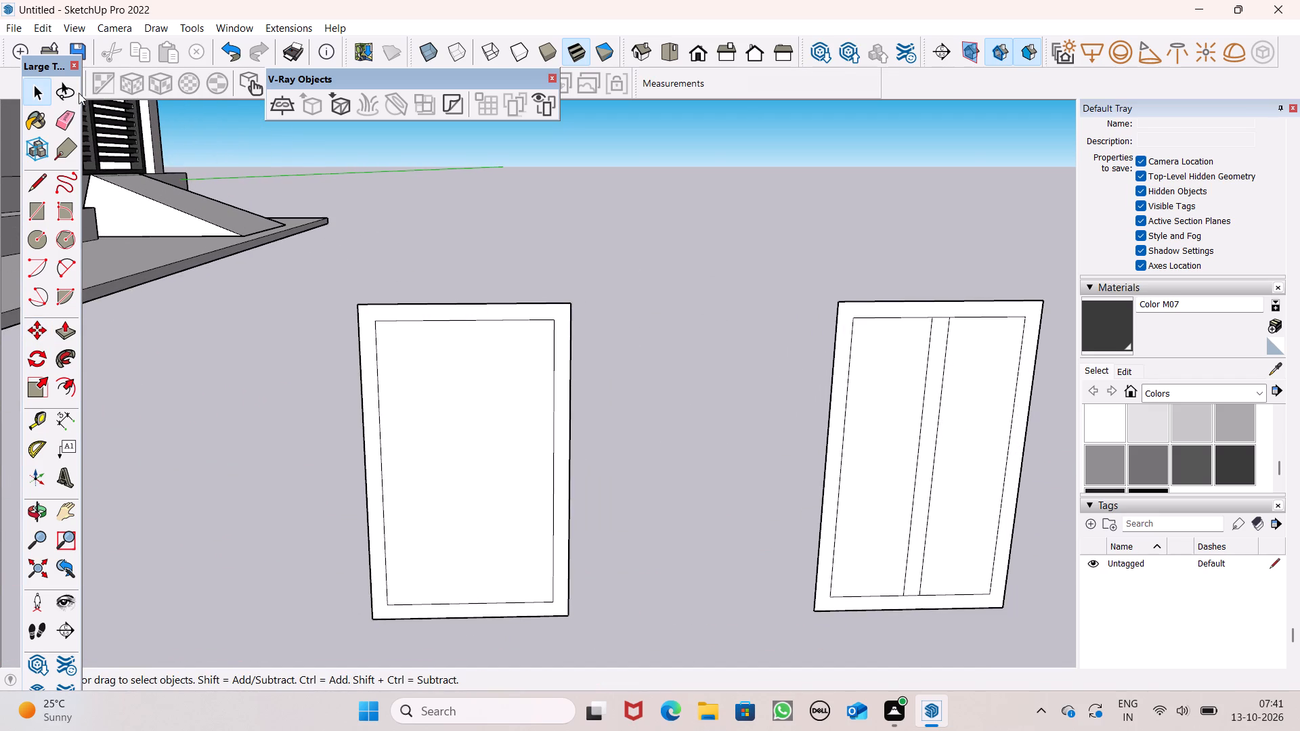
pyautogui.click(73, 114)
pyautogui.scroll(5, 1016, 376)
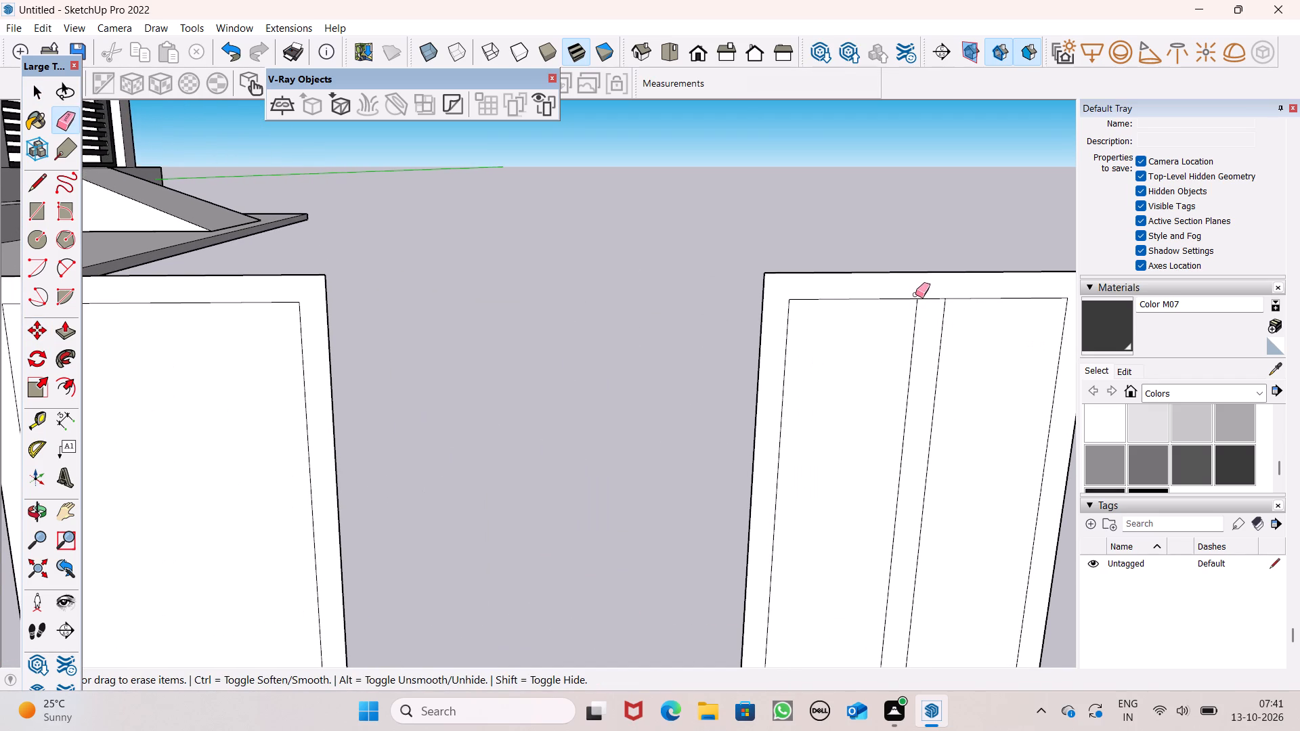
pyautogui.click(928, 296)
pyautogui.scroll(-6, 826, 236)
pyautogui.scroll(4, 857, 380)
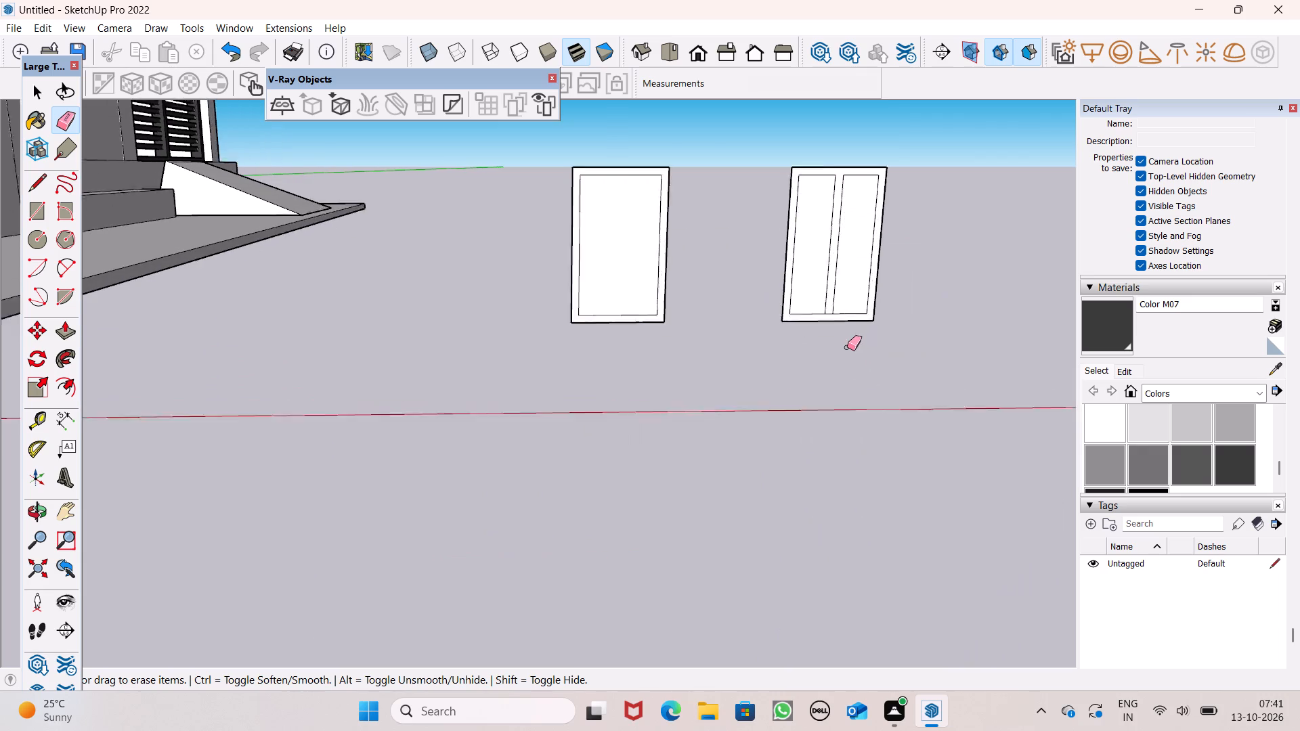
pyautogui.scroll(9, 847, 347)
pyautogui.click(817, 299)
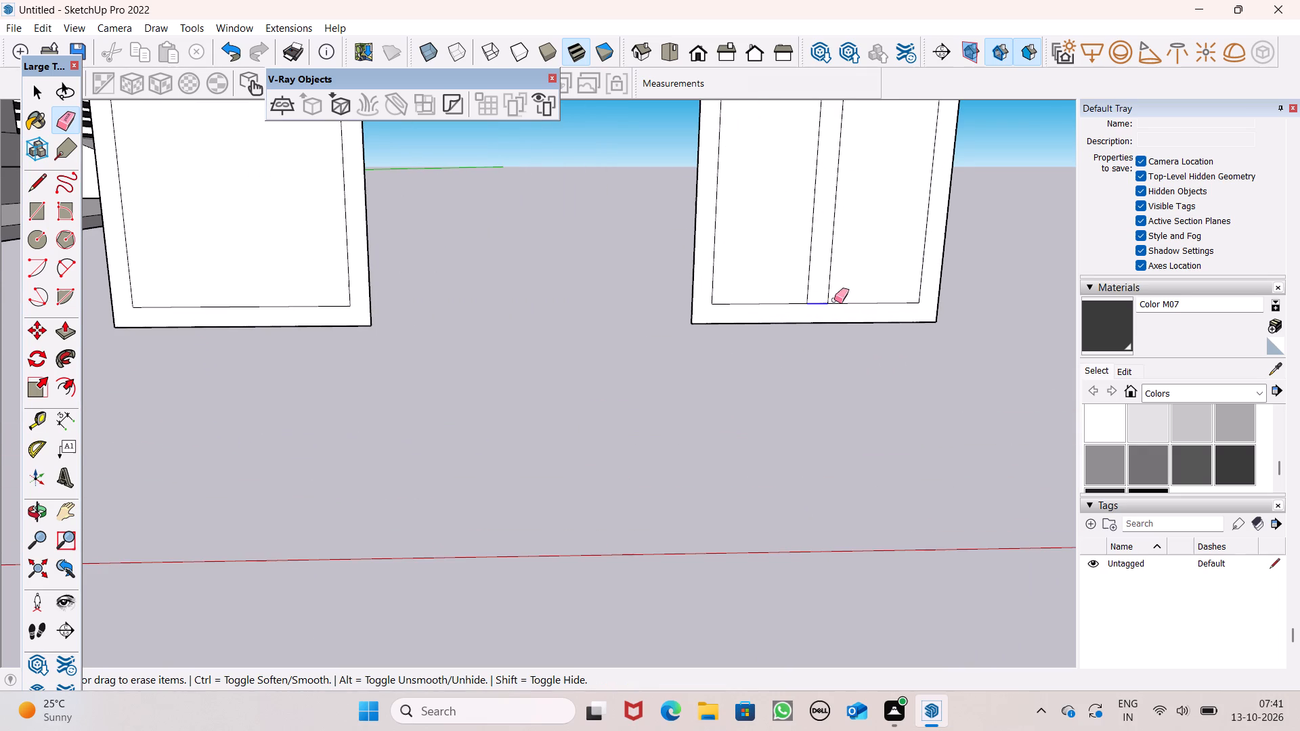
pyautogui.press('space')
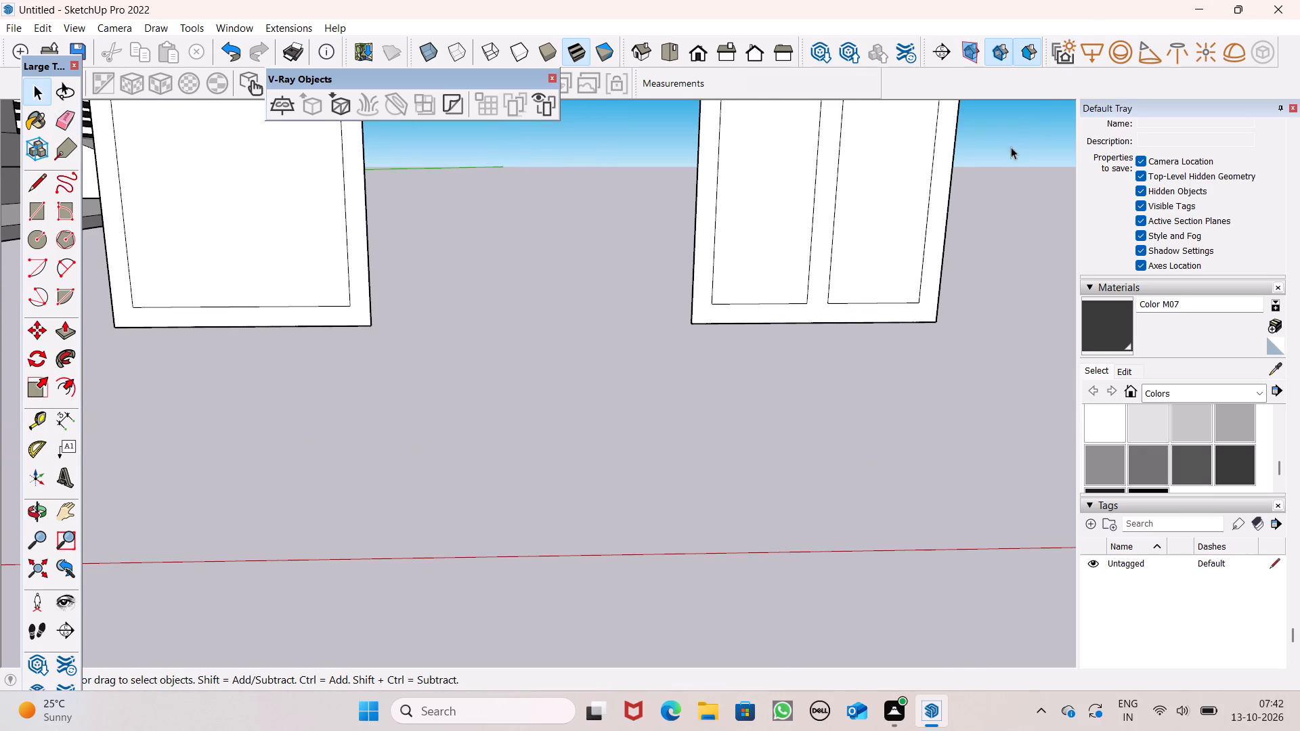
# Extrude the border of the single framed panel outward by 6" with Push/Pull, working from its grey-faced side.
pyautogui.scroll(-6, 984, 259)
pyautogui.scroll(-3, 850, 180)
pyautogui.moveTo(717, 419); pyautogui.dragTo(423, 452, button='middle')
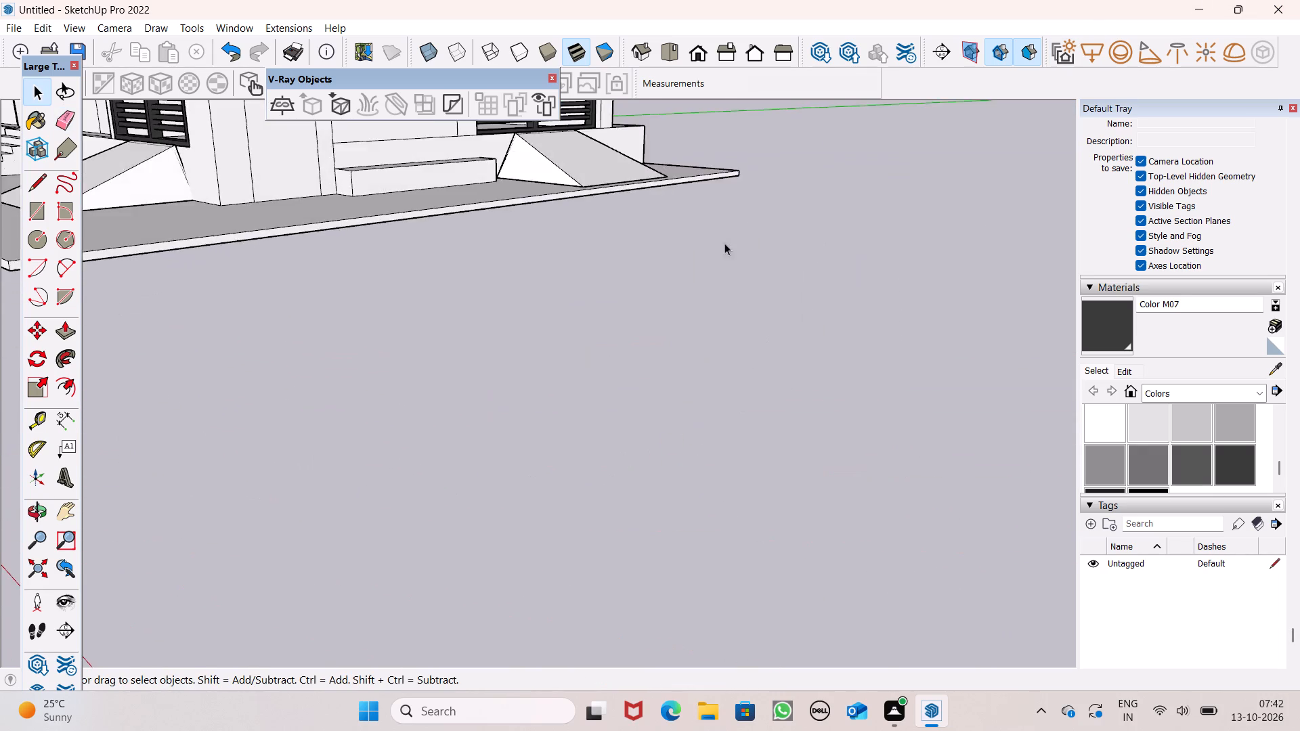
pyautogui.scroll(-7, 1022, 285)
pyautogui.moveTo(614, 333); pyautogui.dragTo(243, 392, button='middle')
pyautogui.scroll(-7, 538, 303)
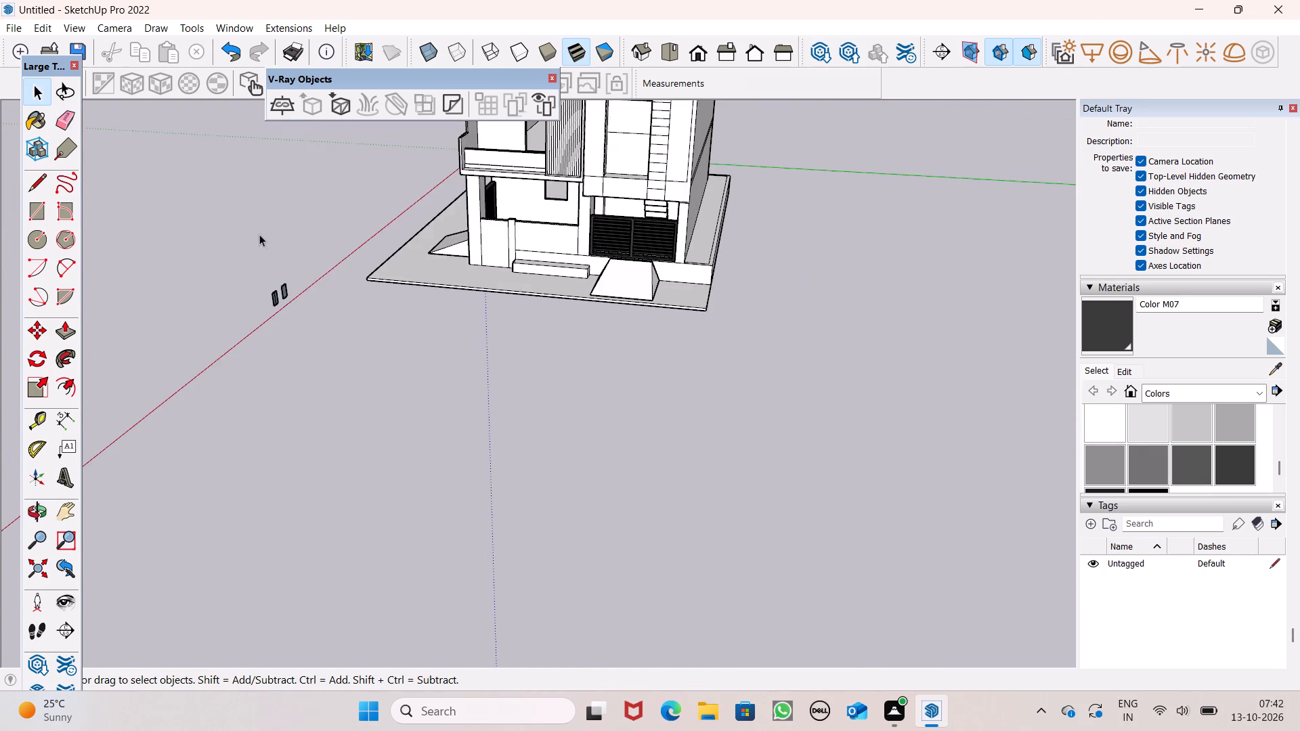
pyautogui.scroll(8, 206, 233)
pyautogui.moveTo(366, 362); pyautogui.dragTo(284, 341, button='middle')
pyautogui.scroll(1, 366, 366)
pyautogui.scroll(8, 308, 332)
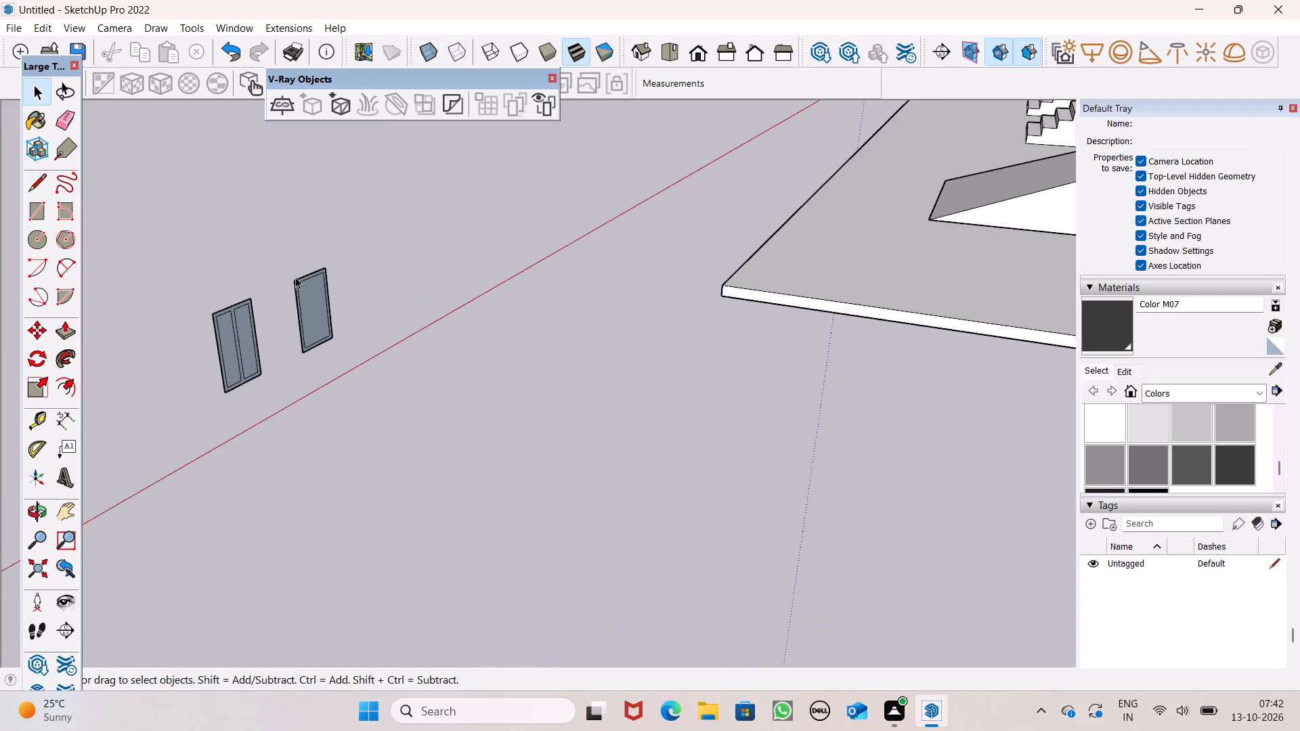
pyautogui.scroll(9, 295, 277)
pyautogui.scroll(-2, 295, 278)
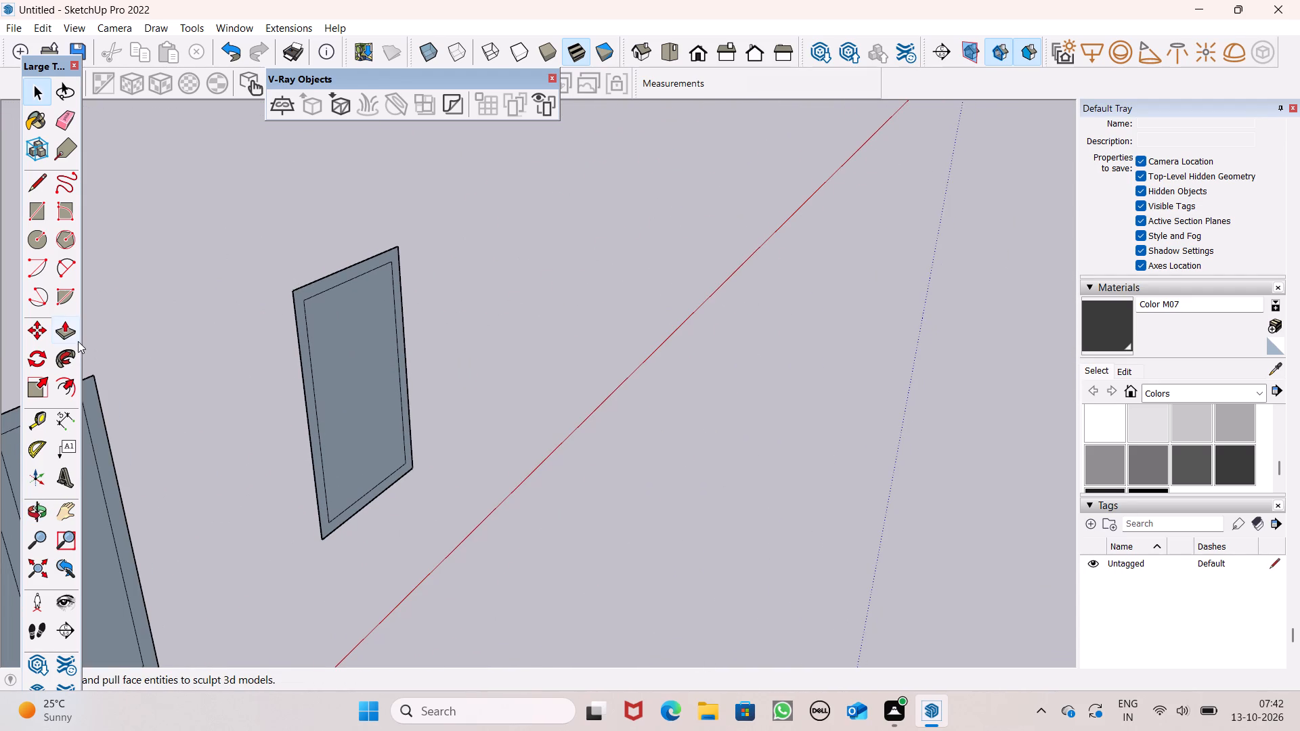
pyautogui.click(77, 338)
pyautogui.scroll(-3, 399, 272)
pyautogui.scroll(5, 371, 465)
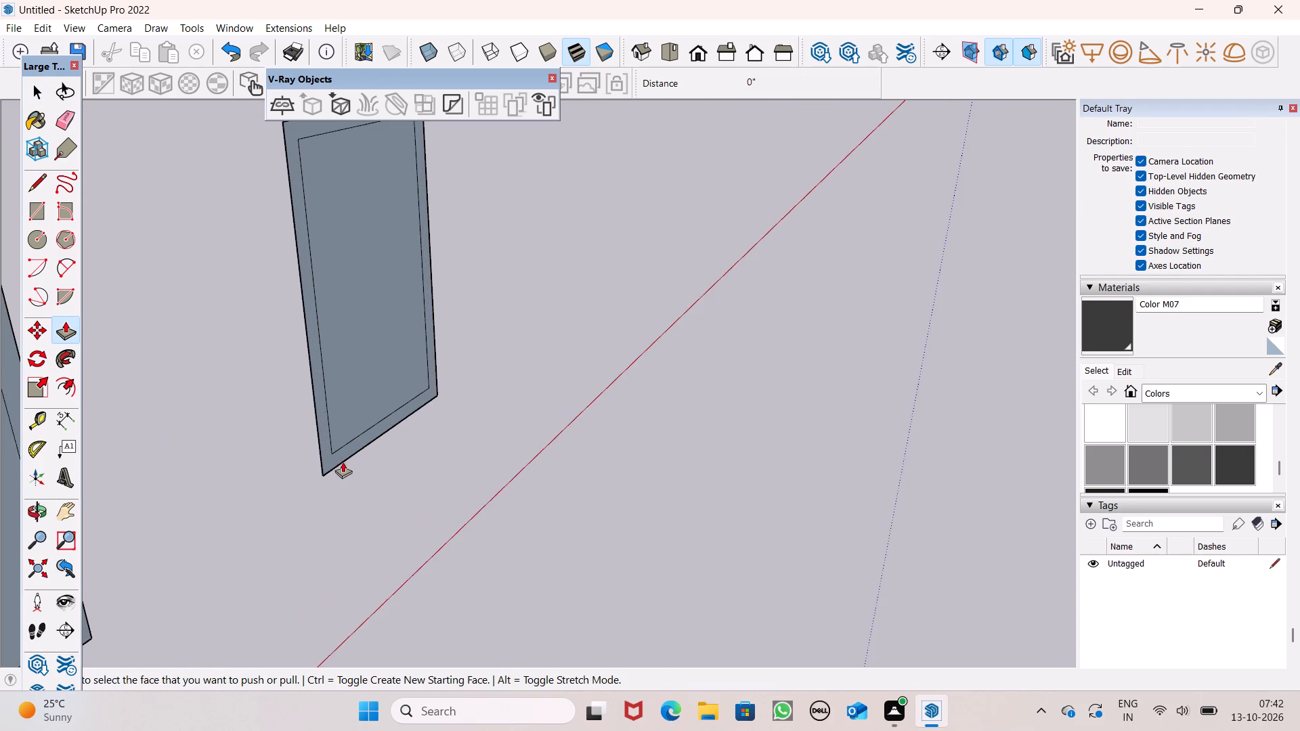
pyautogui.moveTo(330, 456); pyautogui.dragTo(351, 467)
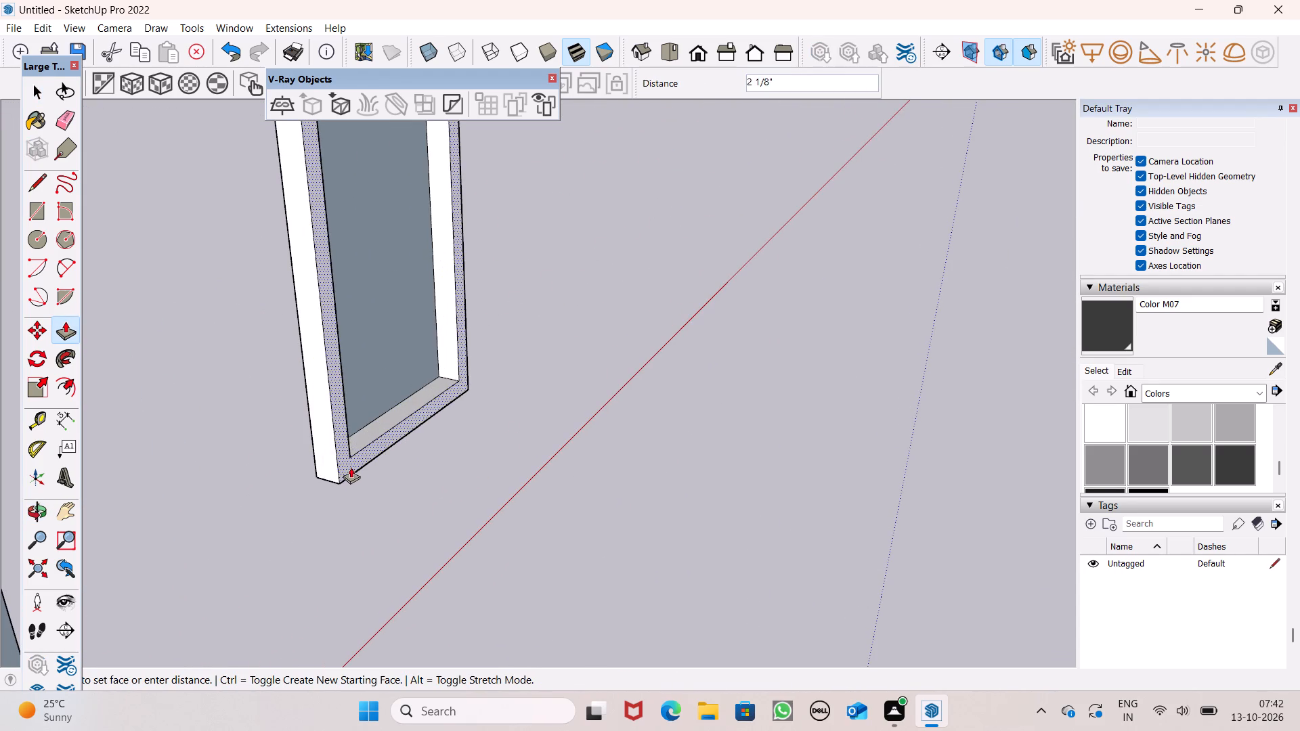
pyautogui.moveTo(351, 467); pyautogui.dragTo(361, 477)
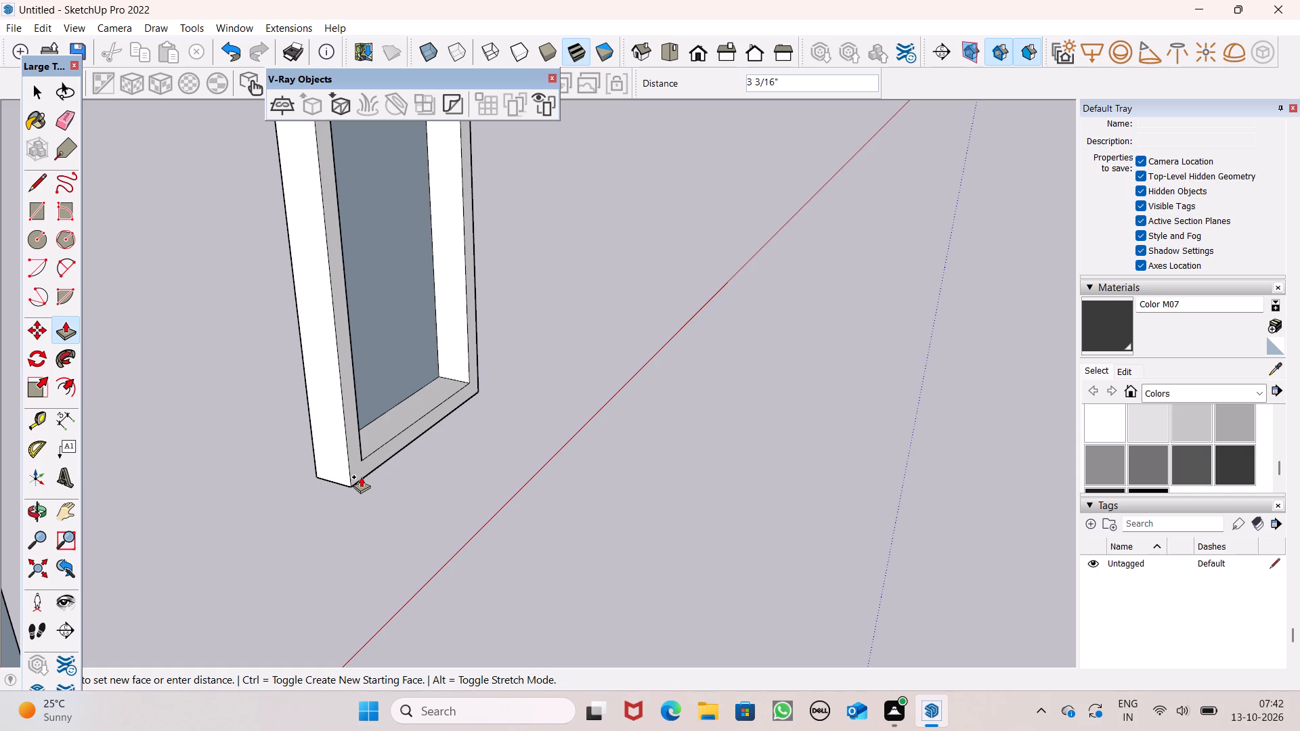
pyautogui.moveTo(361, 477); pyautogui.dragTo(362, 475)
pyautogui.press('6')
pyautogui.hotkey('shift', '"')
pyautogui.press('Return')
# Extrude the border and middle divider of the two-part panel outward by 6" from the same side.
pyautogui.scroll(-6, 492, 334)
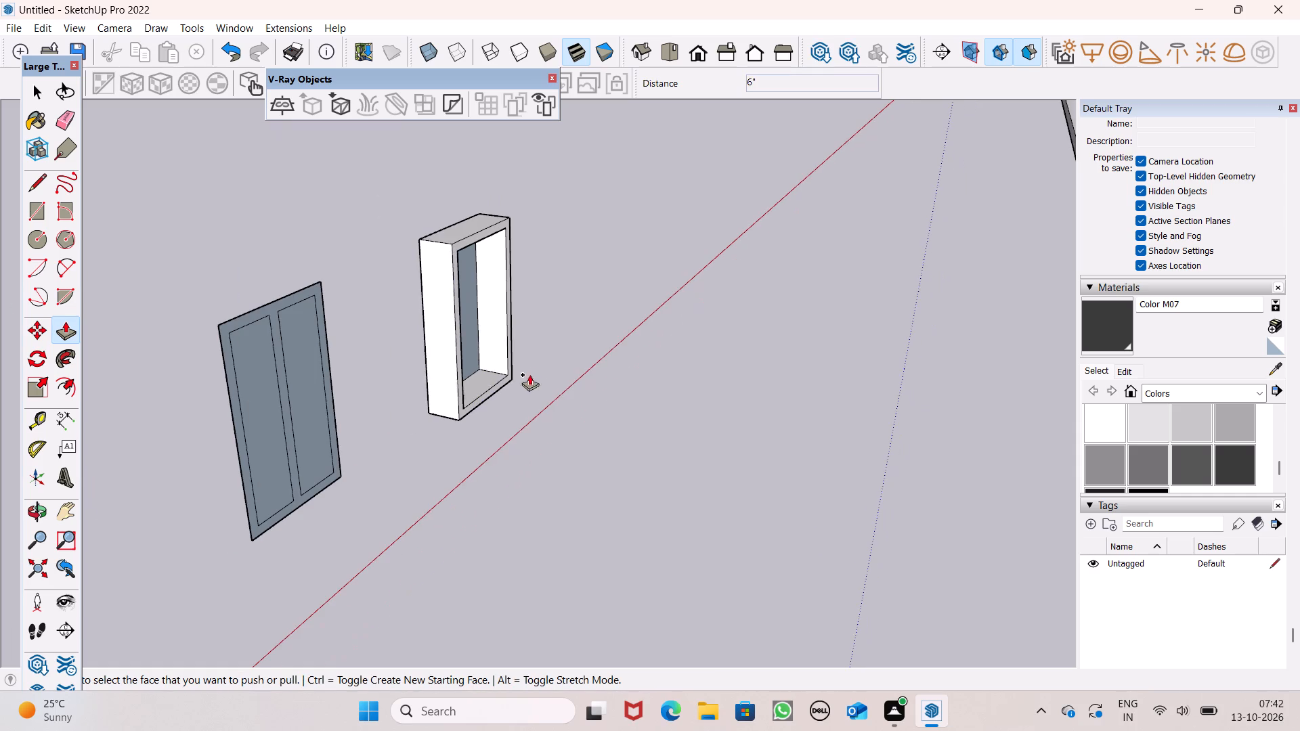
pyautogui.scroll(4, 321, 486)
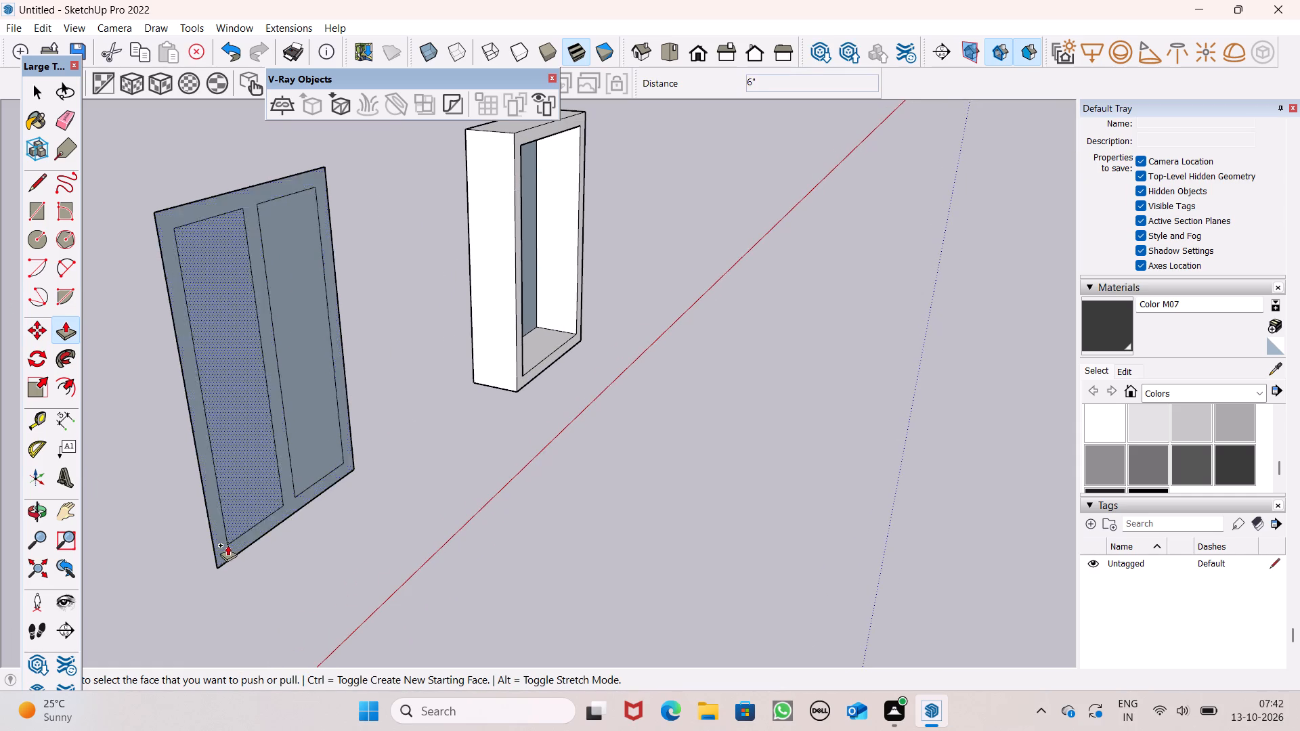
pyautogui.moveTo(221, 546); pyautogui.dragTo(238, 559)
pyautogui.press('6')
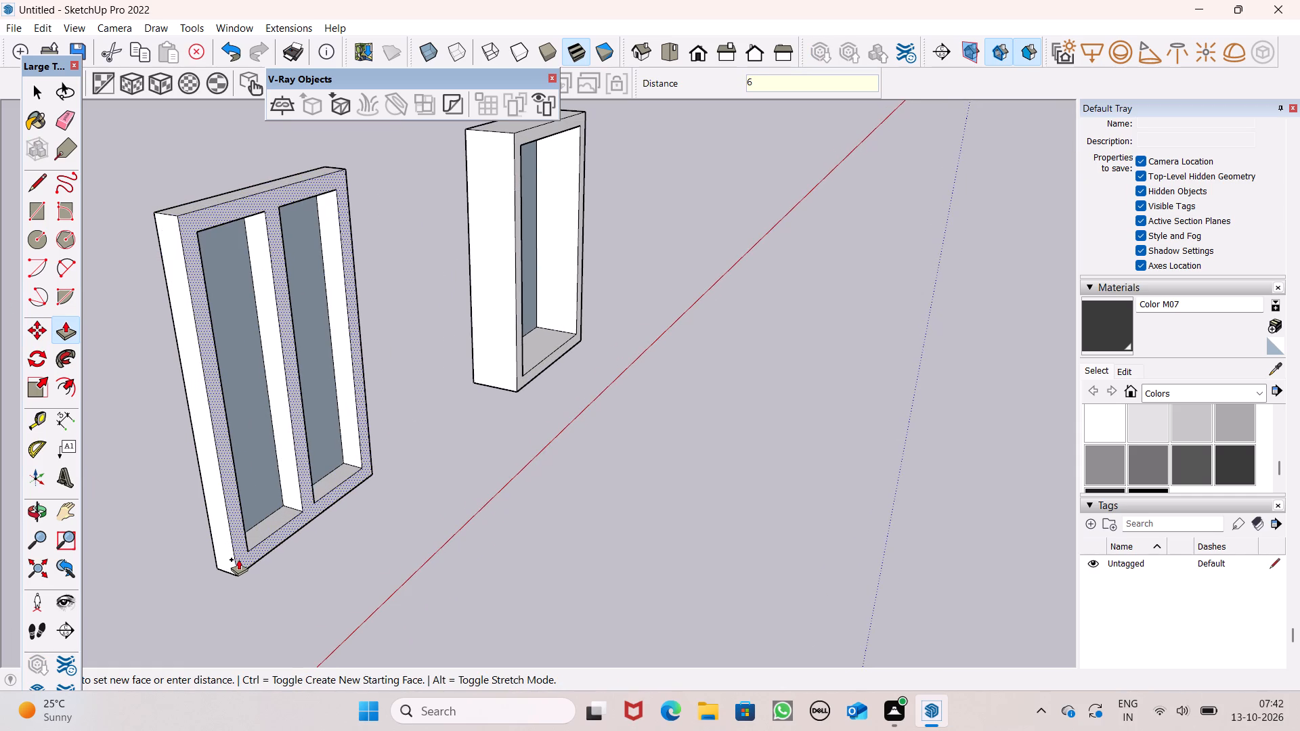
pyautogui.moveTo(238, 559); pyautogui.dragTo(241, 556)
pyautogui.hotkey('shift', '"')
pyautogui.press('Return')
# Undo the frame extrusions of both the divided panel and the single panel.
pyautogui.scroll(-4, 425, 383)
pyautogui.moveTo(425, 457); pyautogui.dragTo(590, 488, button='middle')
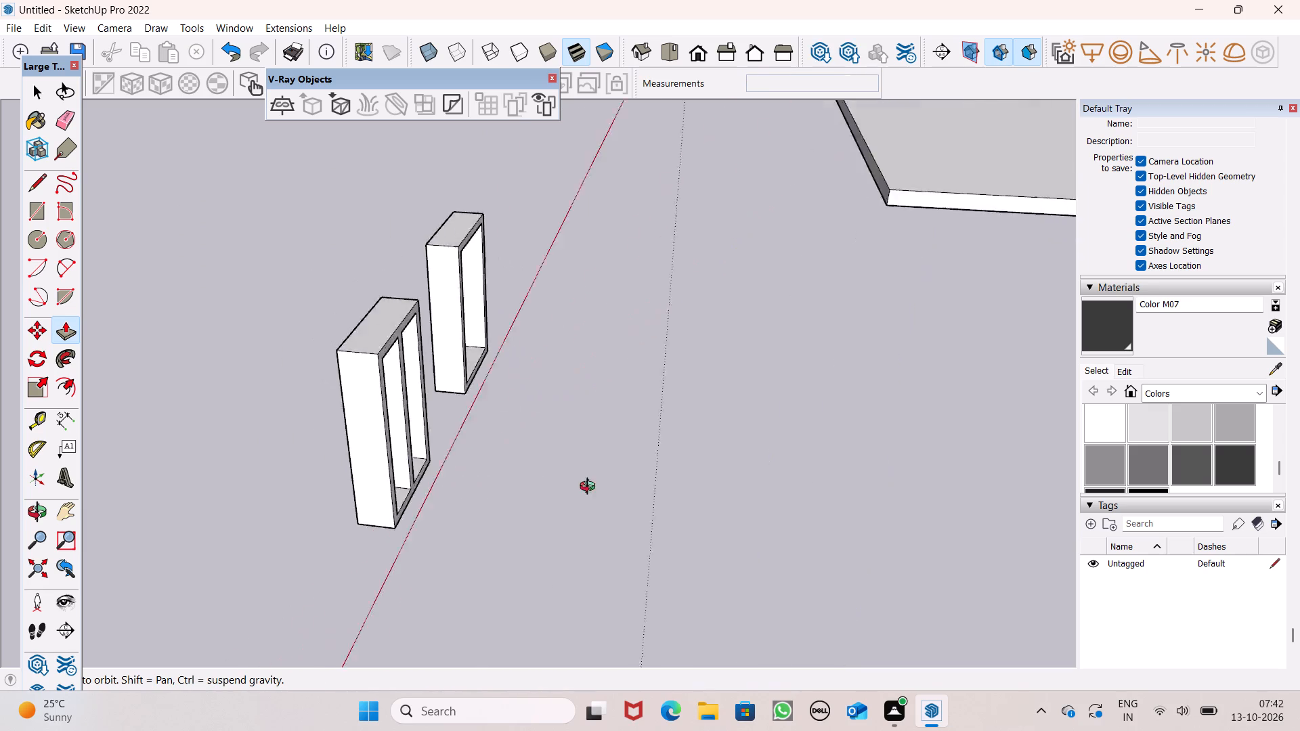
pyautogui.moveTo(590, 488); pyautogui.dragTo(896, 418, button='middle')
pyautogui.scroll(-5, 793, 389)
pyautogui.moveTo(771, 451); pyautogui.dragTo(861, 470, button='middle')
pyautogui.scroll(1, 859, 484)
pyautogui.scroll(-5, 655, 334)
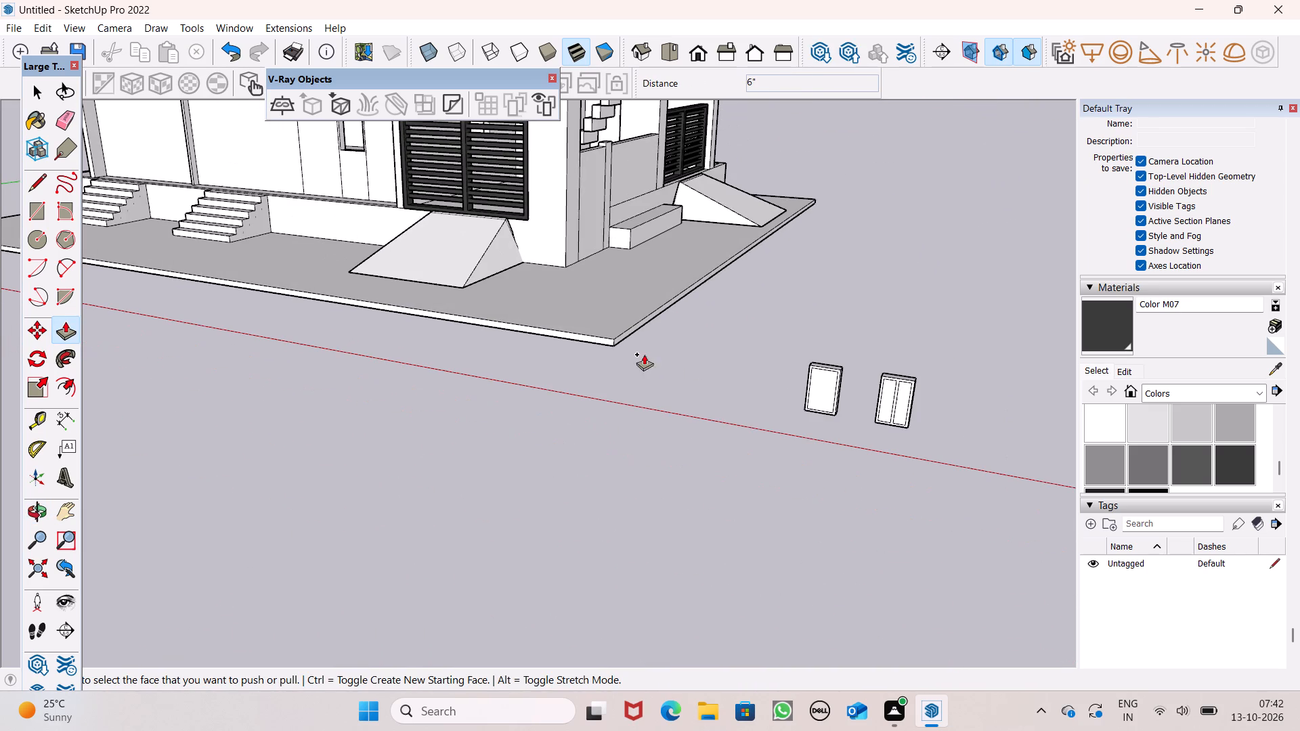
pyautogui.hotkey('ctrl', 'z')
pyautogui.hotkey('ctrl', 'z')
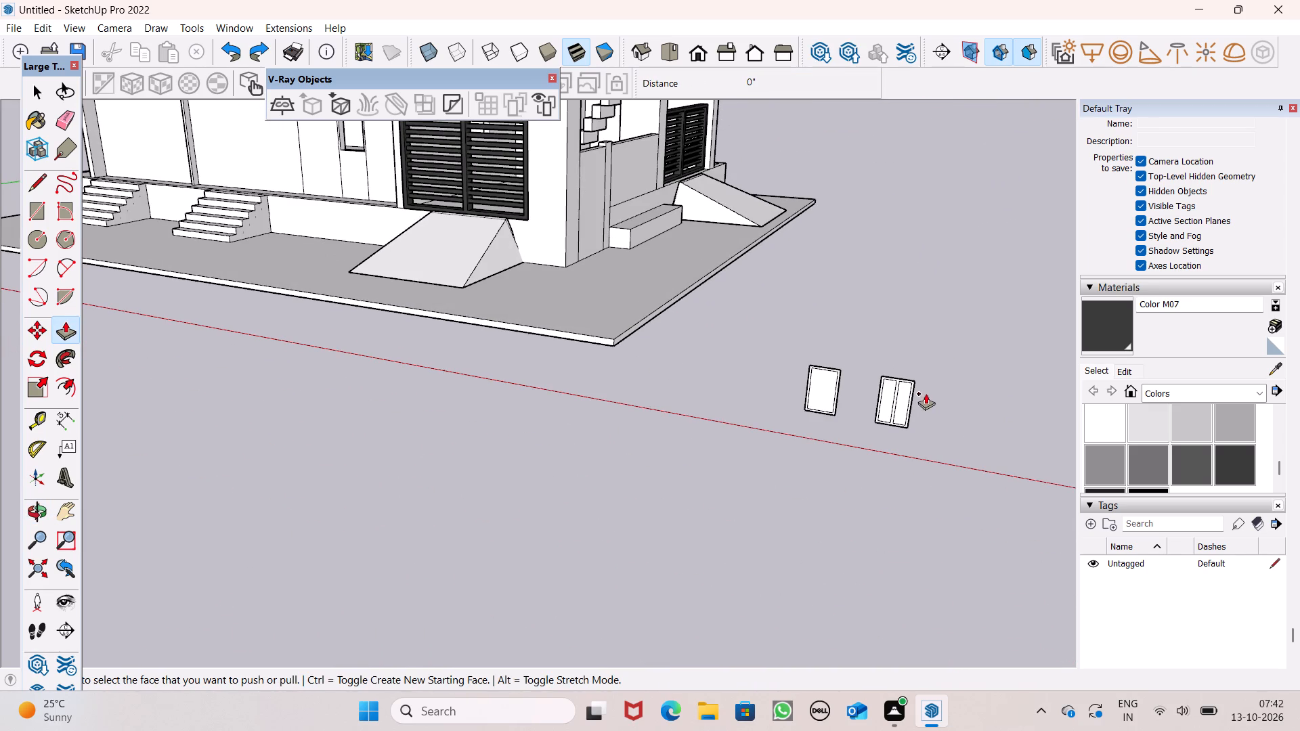
# Extrude the single panel's border outward again from its grey-faced side with Push/Pull.
pyautogui.moveTo(923, 393); pyautogui.dragTo(499, 401, button='middle')
pyautogui.scroll(-7, 510, 335)
pyautogui.scroll(12, 304, 351)
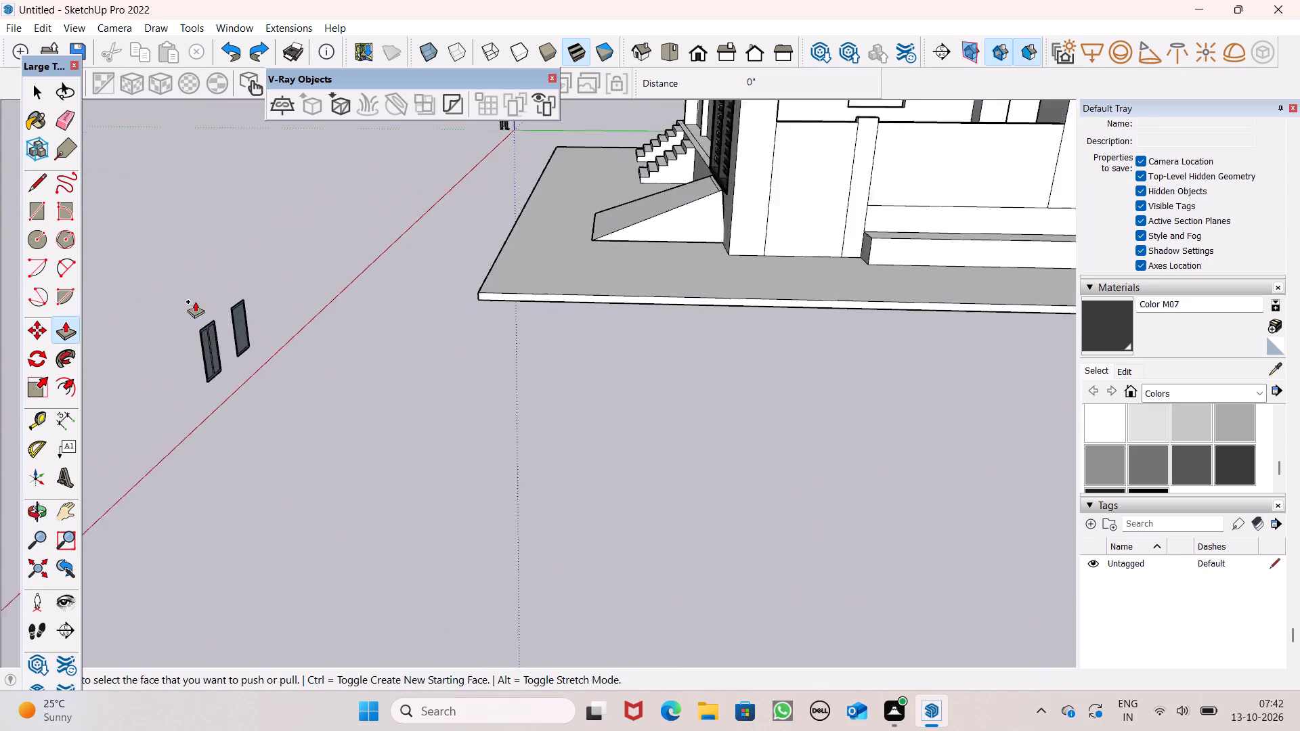
pyautogui.scroll(5, 195, 301)
pyautogui.scroll(8, 282, 378)
pyautogui.moveTo(308, 433); pyautogui.dragTo(334, 447)
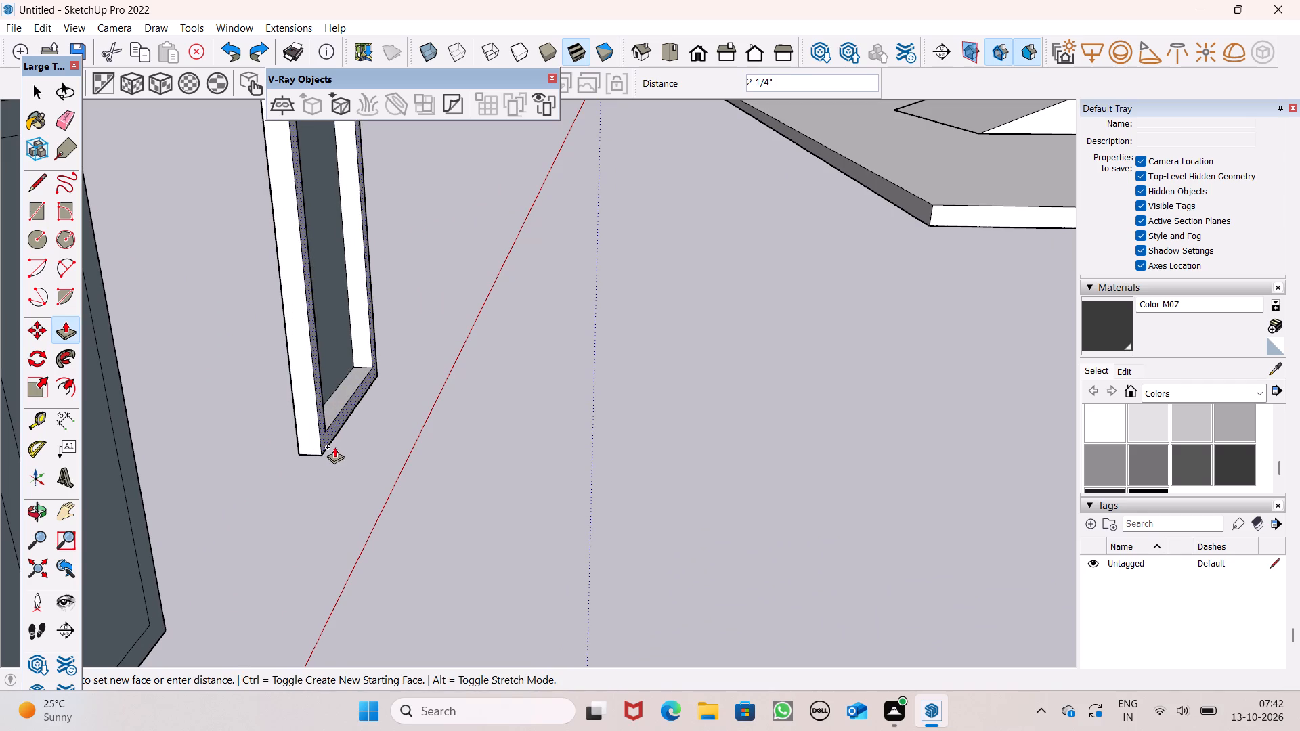